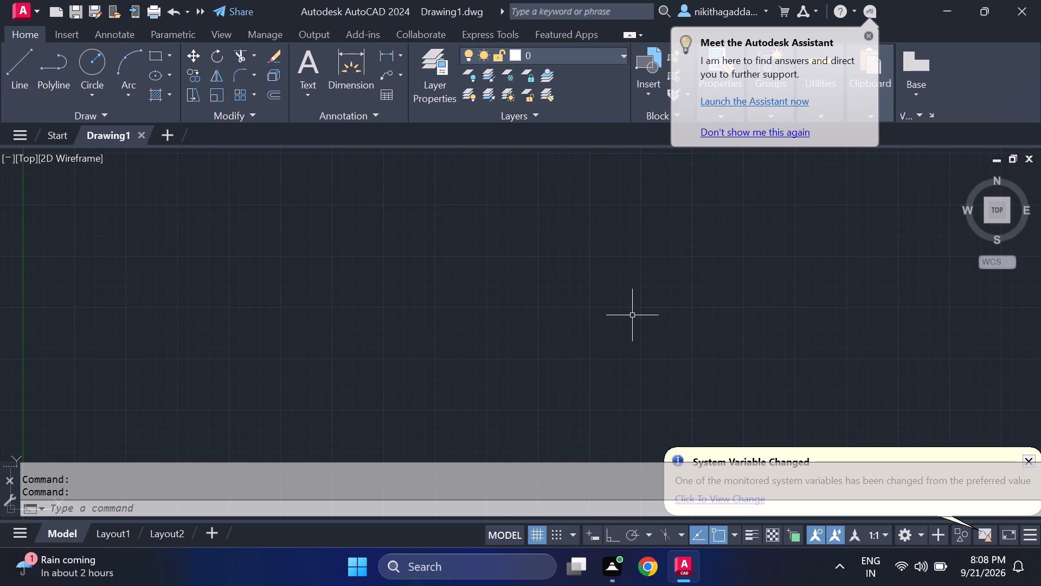
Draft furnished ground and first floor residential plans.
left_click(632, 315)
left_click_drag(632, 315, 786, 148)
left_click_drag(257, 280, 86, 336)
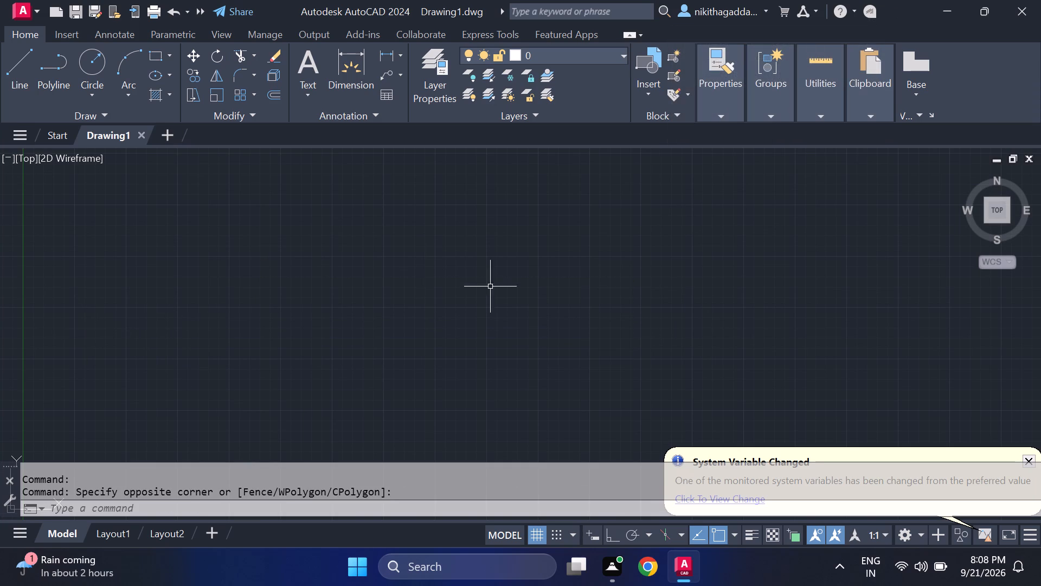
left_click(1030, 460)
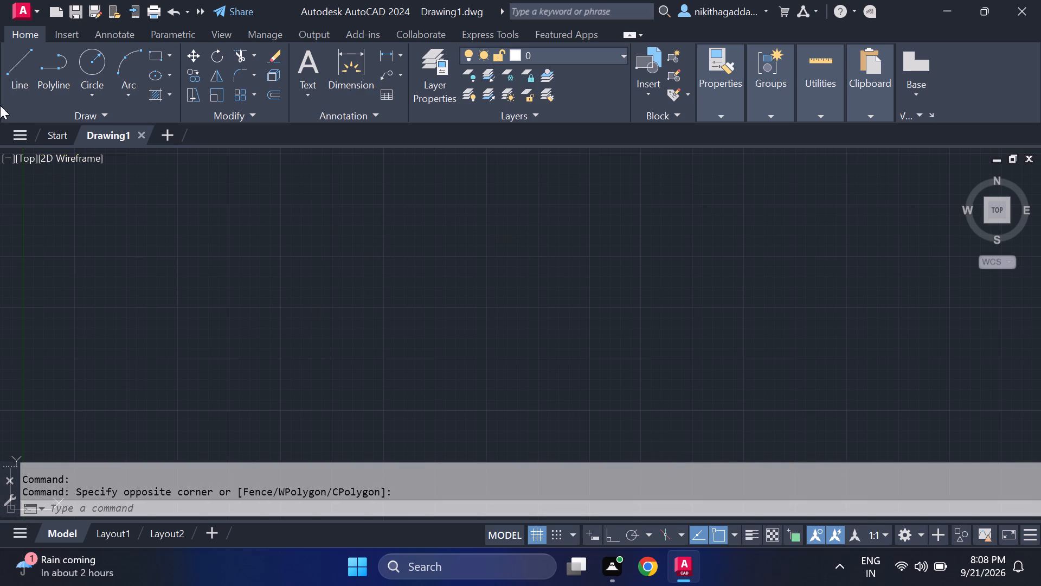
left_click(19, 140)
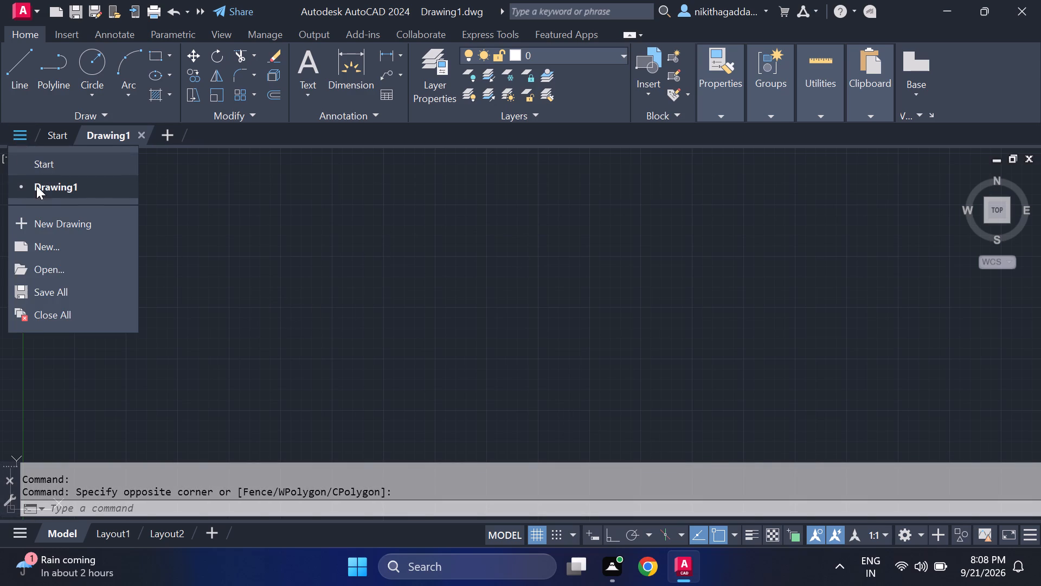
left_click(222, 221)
Configure the drawing units to Engineering length type with a precision of 0'-0.00".
type("ui")
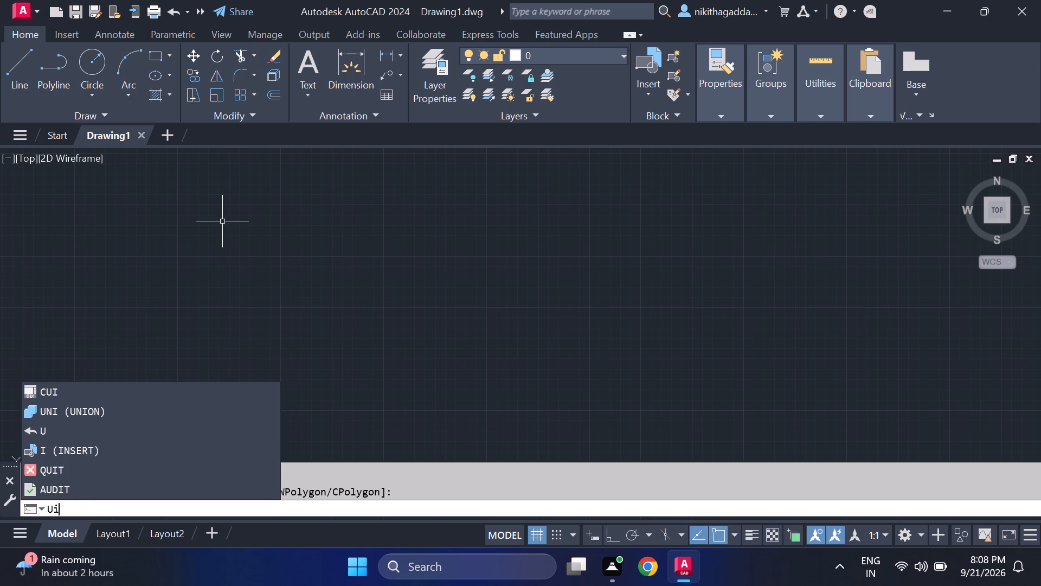
key("BackSpace")
type("nits")
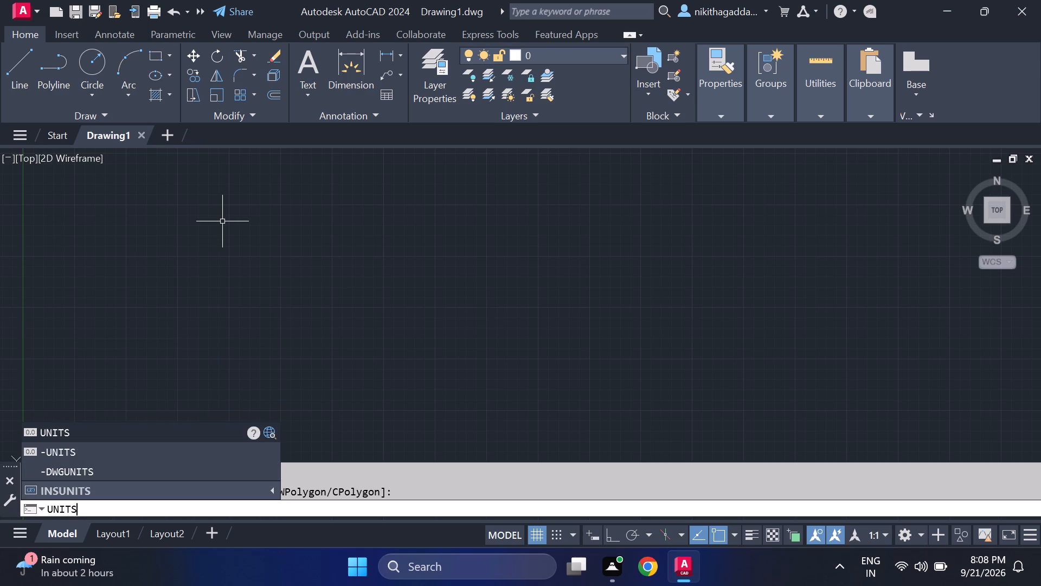
key("Return")
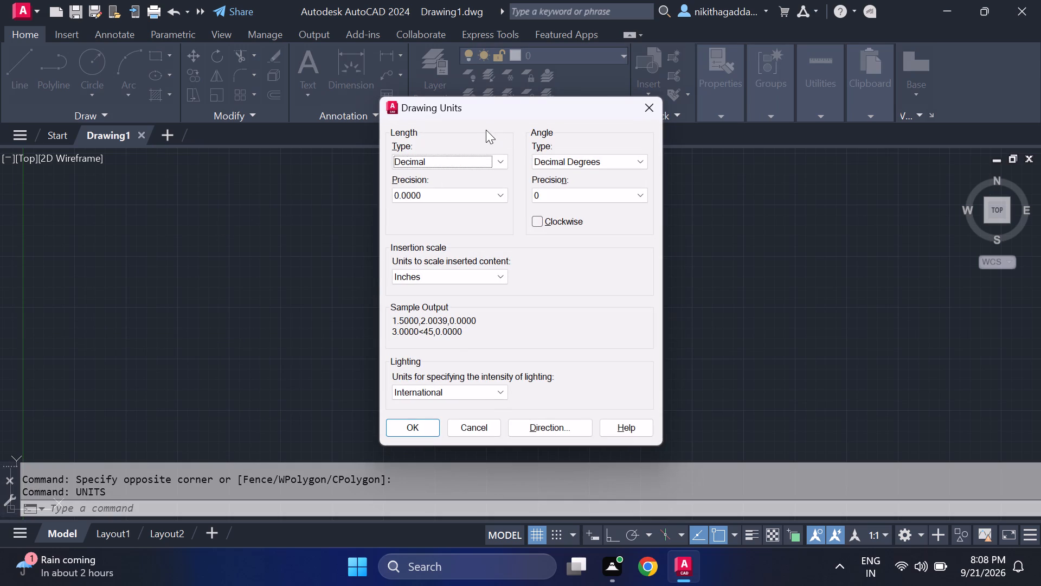
left_click(505, 160)
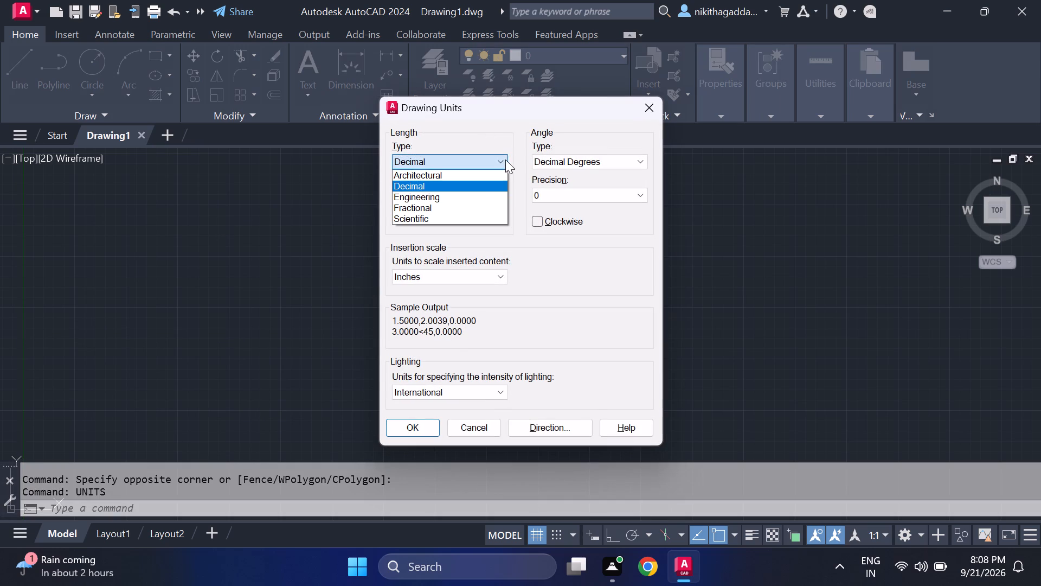
left_click(453, 197)
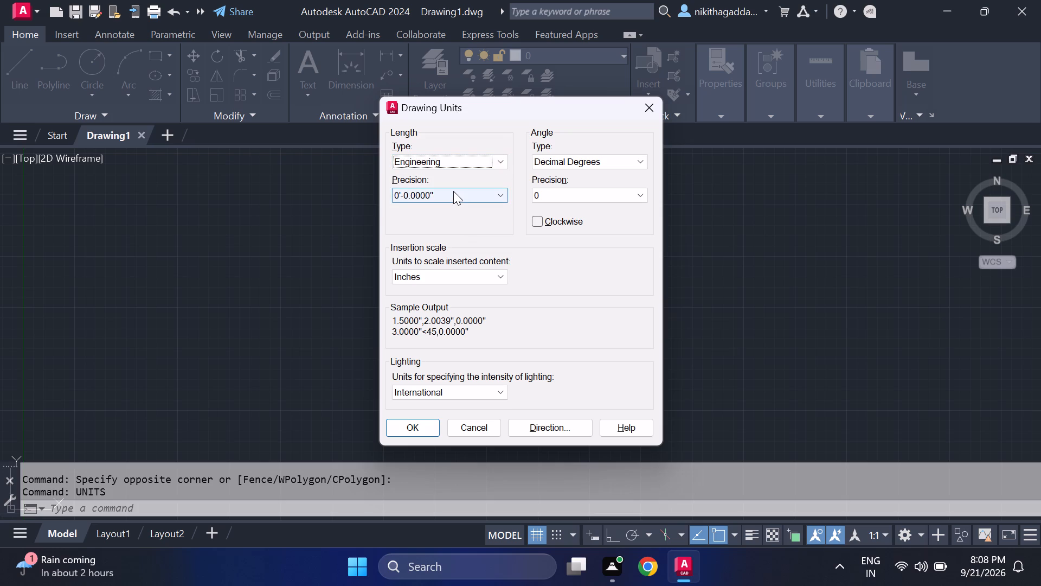
left_click(453, 191)
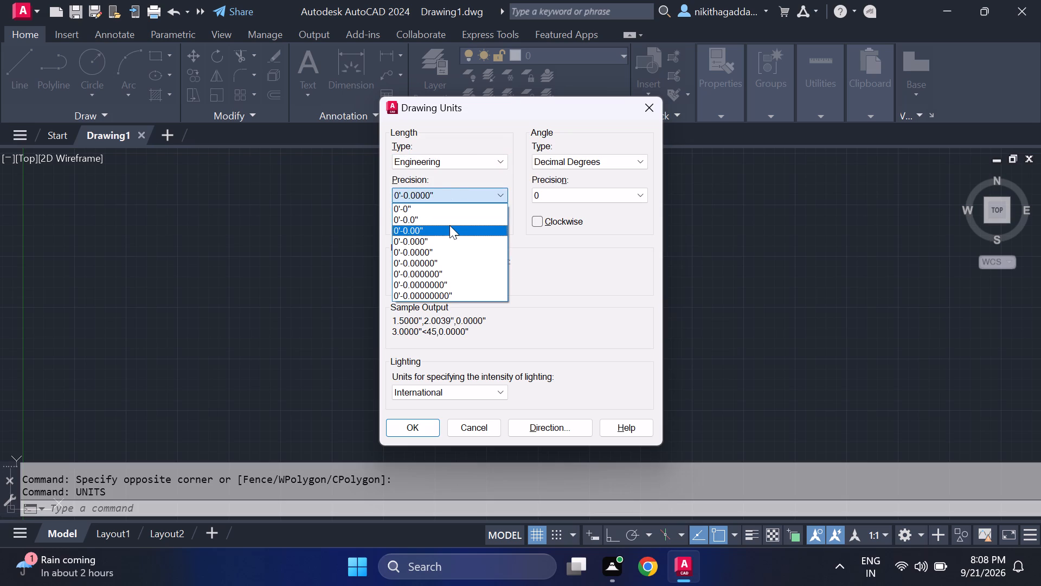
left_click(449, 225)
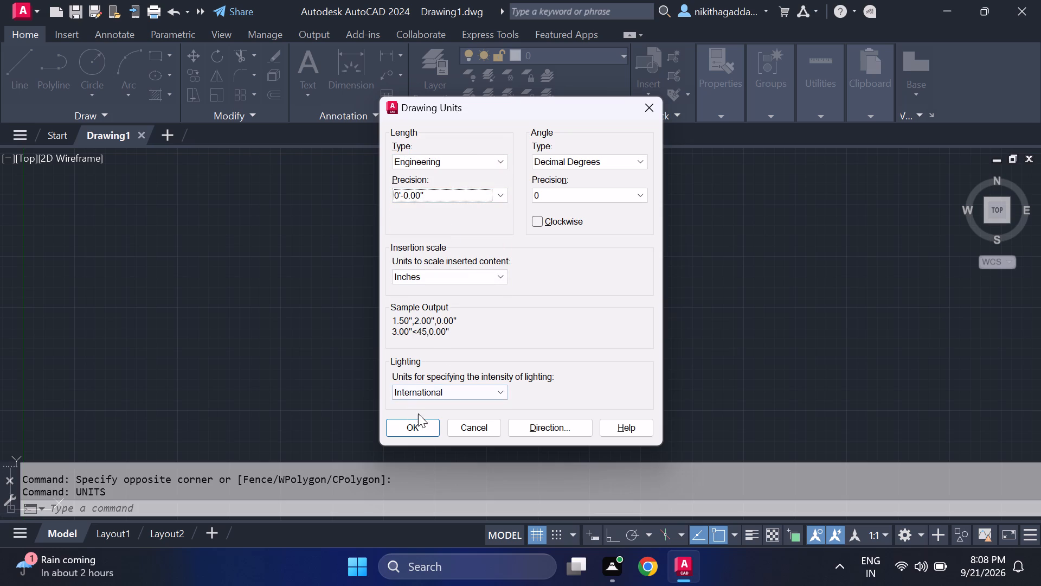
left_click(420, 428)
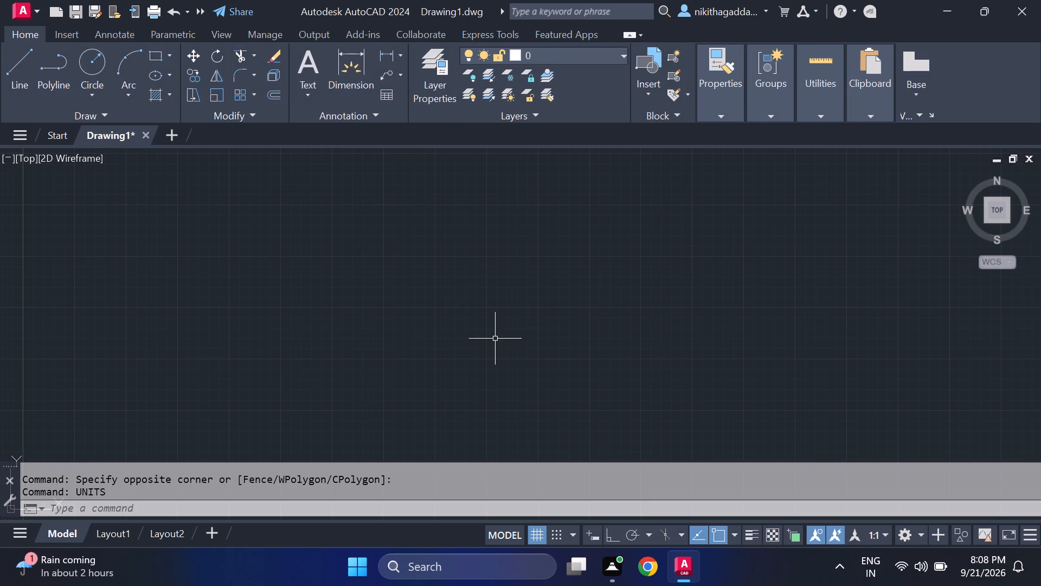
Set the Standard dimension style's primary units to Engineering format with 0'-0.00" precision.
key("d")
key("Return")
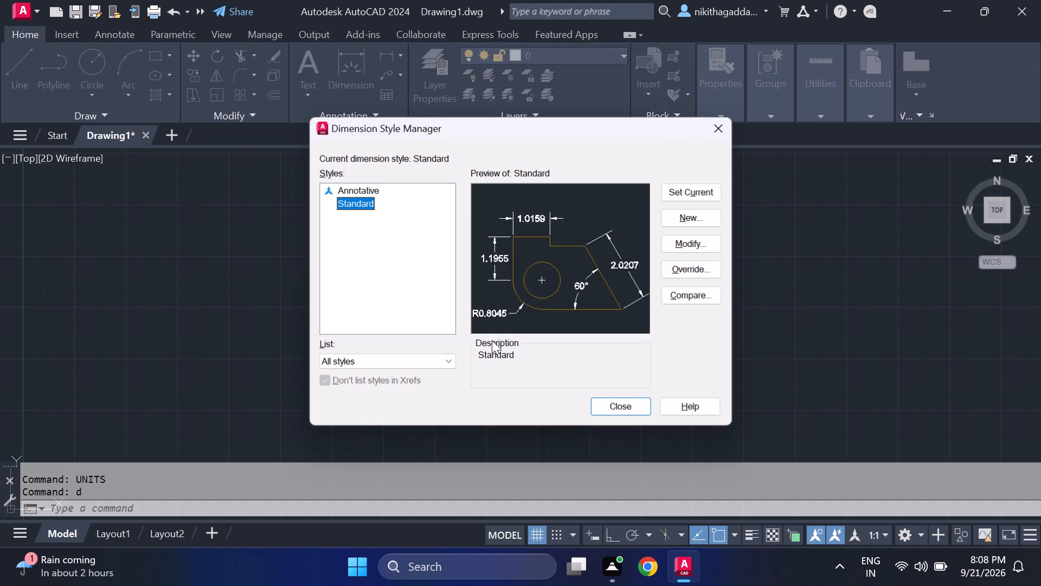
left_click(685, 250)
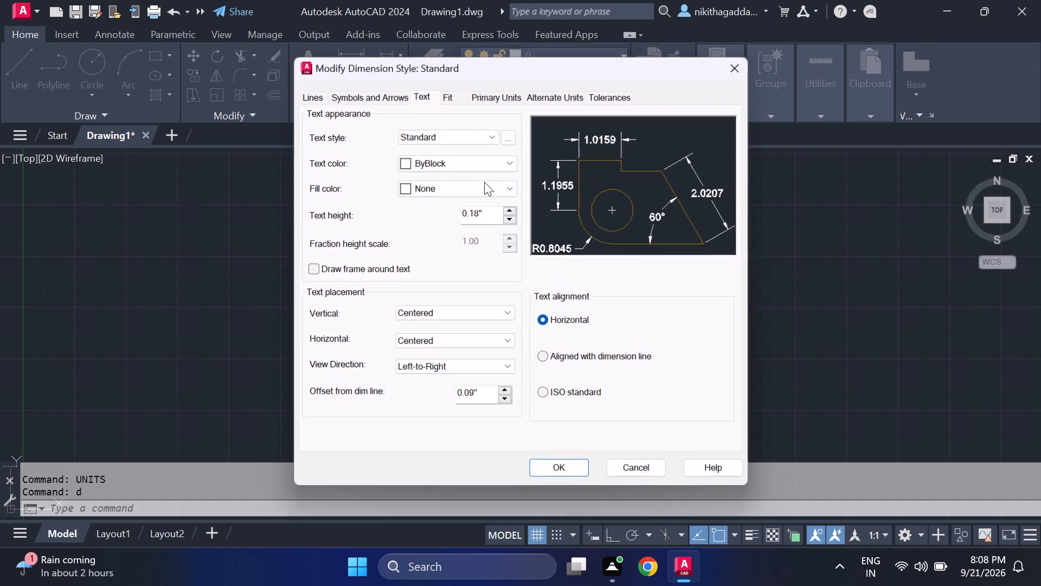
left_click(496, 105)
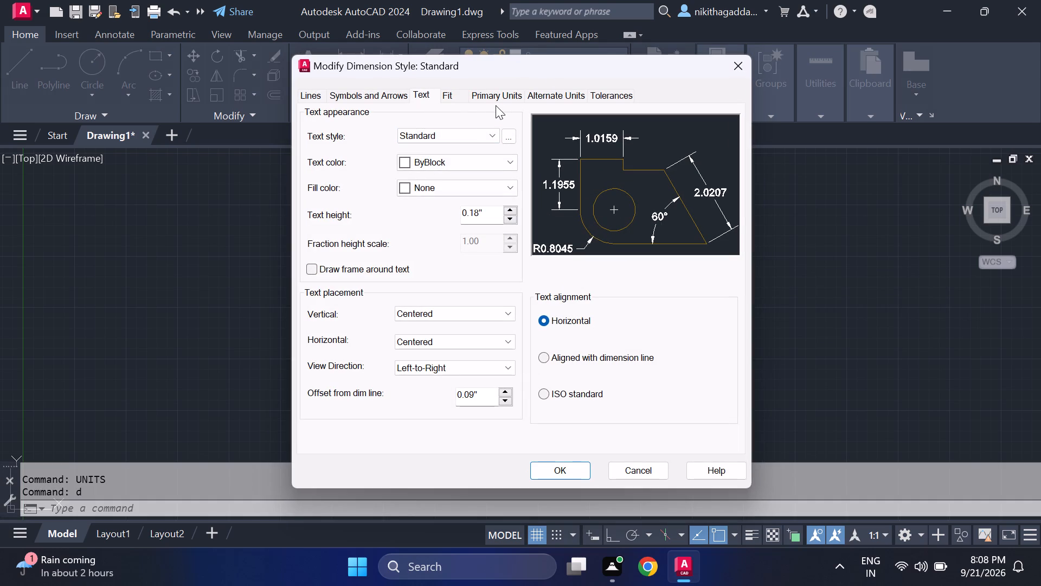
left_click(513, 88)
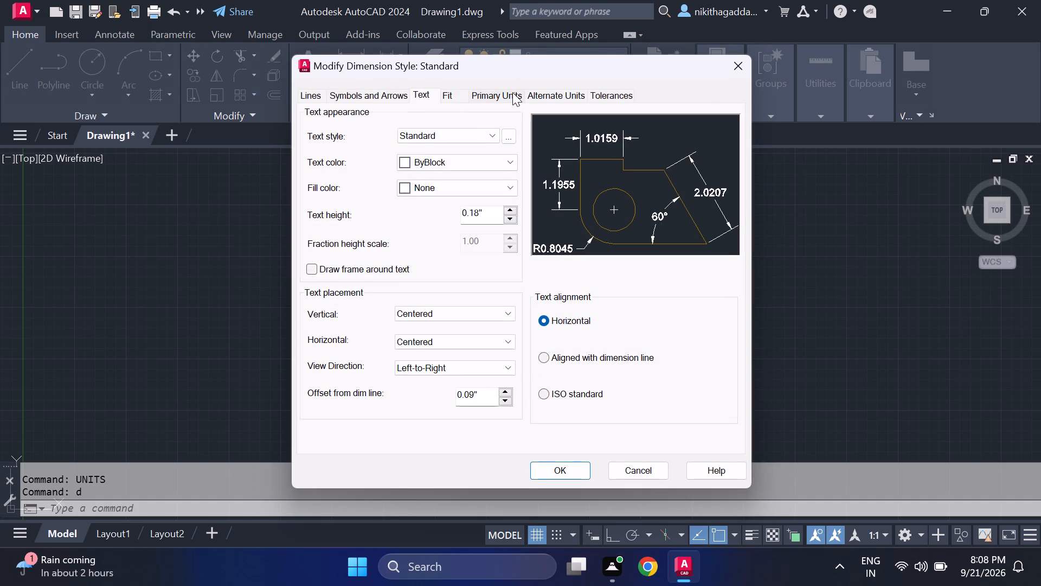
left_click(512, 92)
left_click(473, 124)
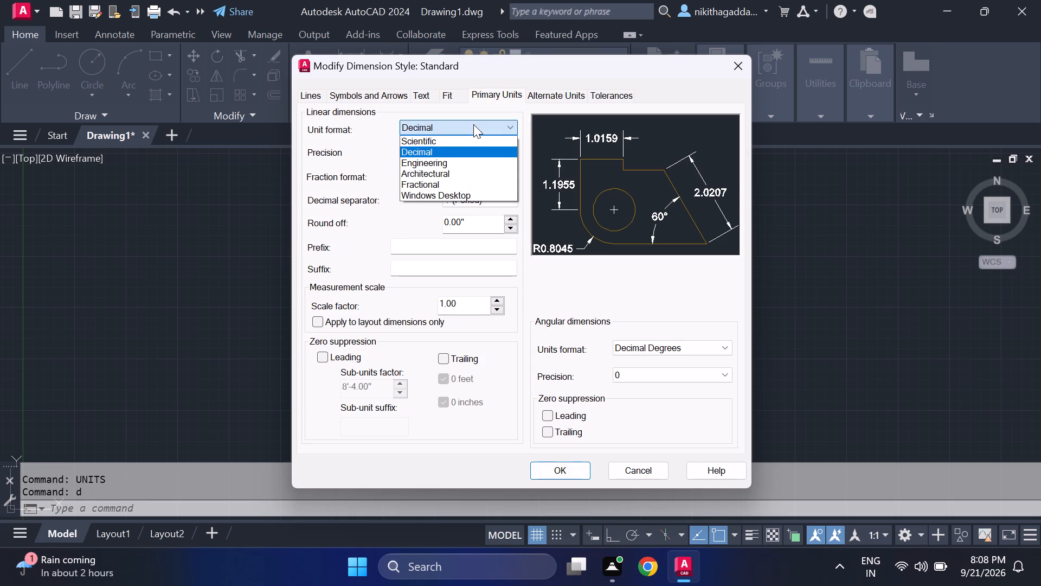
left_click(424, 158)
double_click(424, 158)
left_click(424, 158)
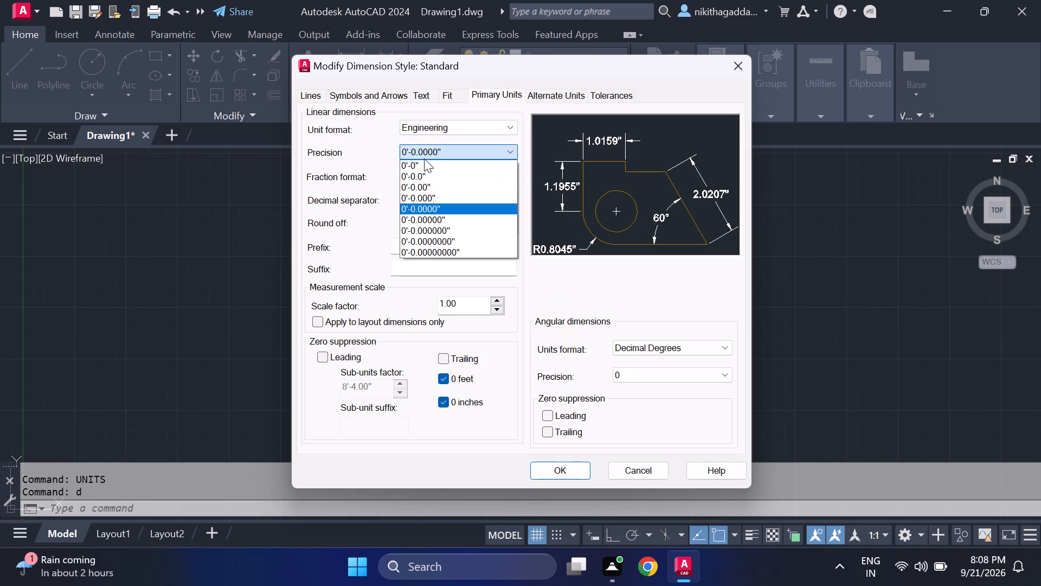
left_click(422, 186)
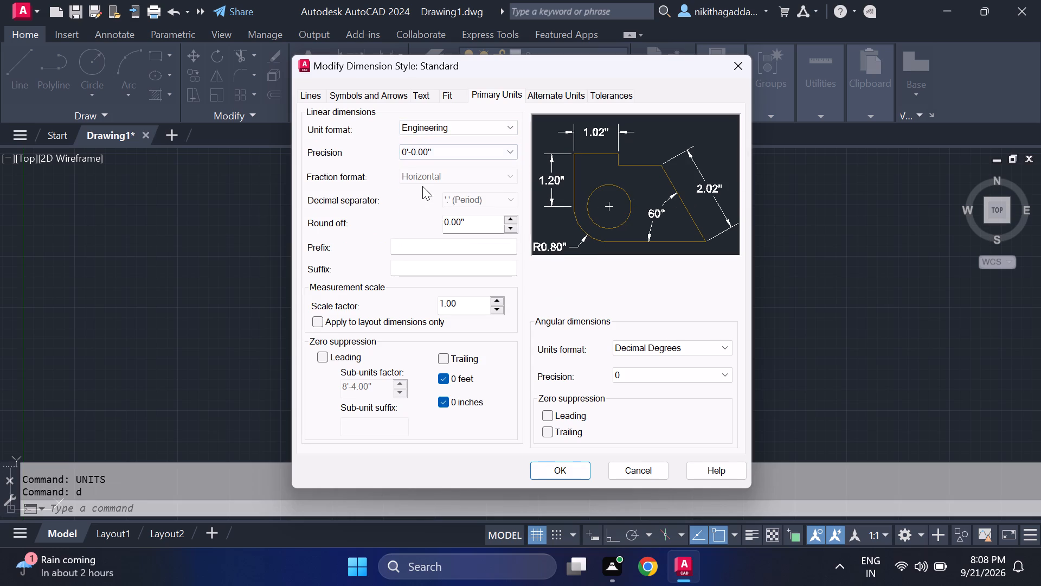
Set the Standard dimension style's text height to 7, apply the changes and make the style current.
left_click_drag(422, 186, 415, 99)
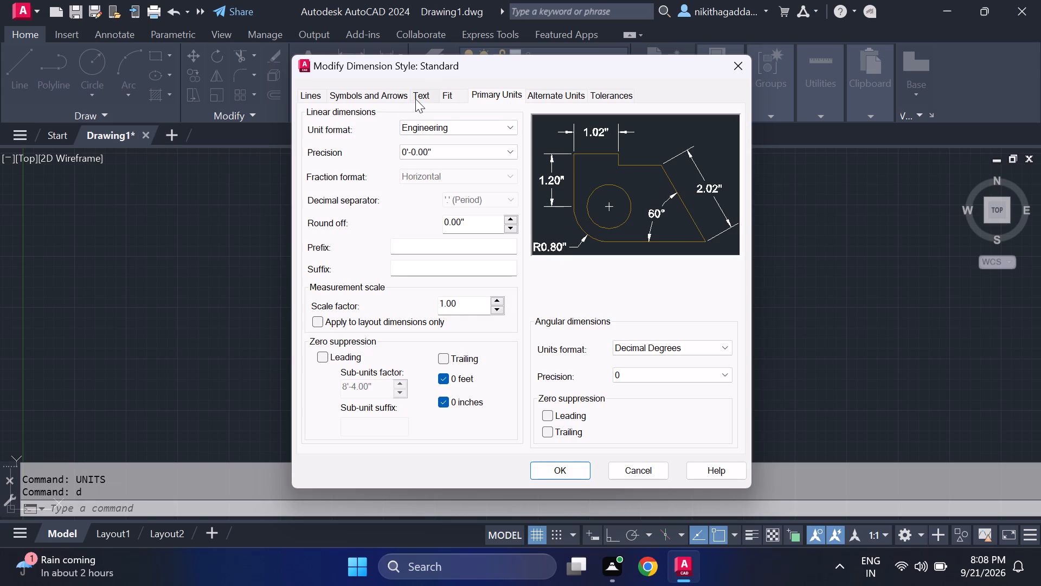
left_click_drag(415, 99, 417, 98)
left_click(417, 98)
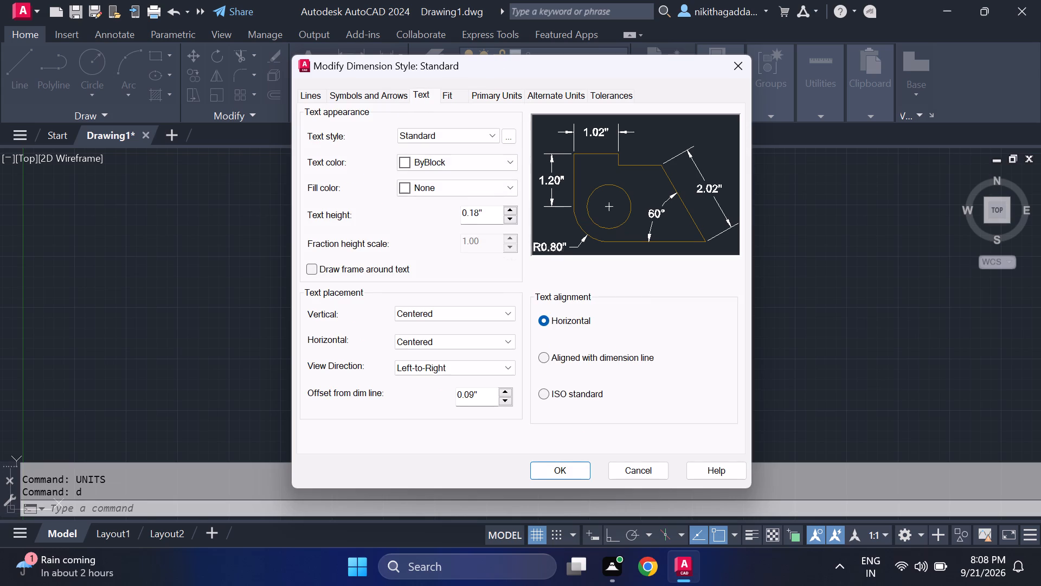
left_click(489, 221)
key("BackSpace")
key("BackSpace")
key("BackSpace")
key("BackSpace")
key("BackSpace")
key("BackSpace")
key("BackSpace")
key("BackSpace")
key("BackSpace")
key("BackSpace")
key("BackSpace")
key("BackSpace")
key("BackSpace")
key("7")
left_click(563, 474)
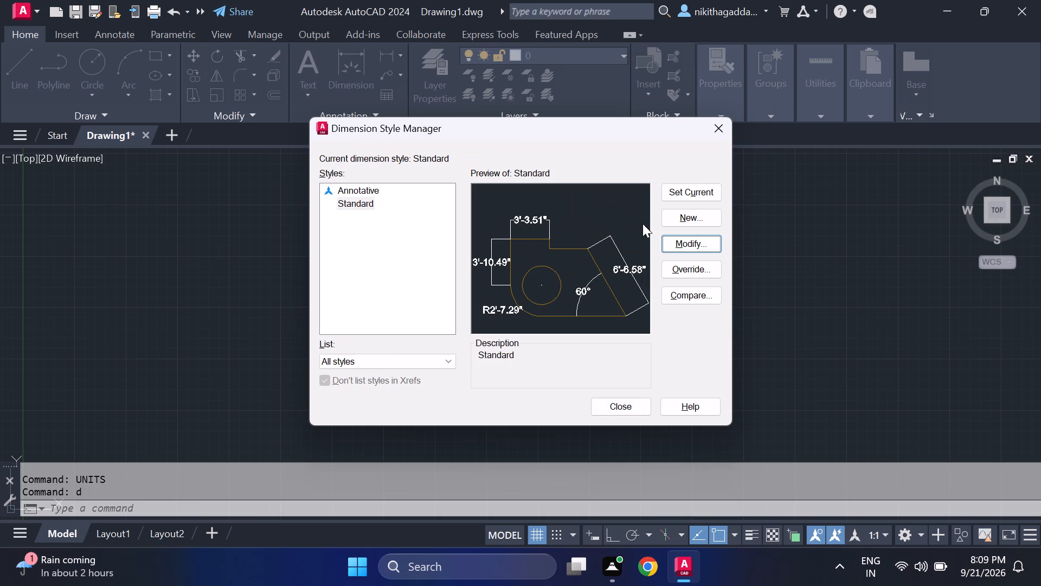
left_click(710, 188)
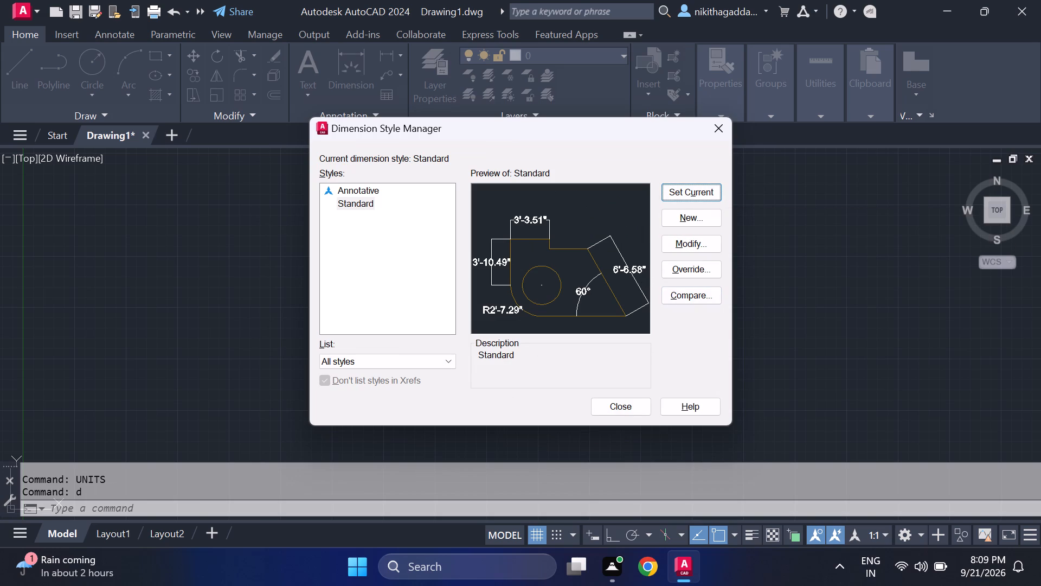
left_click(632, 409)
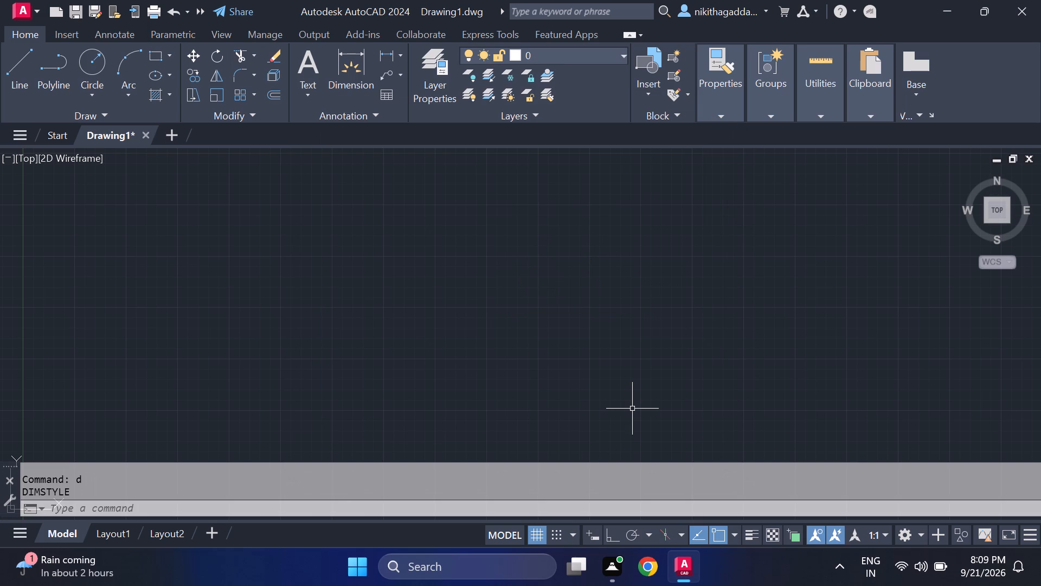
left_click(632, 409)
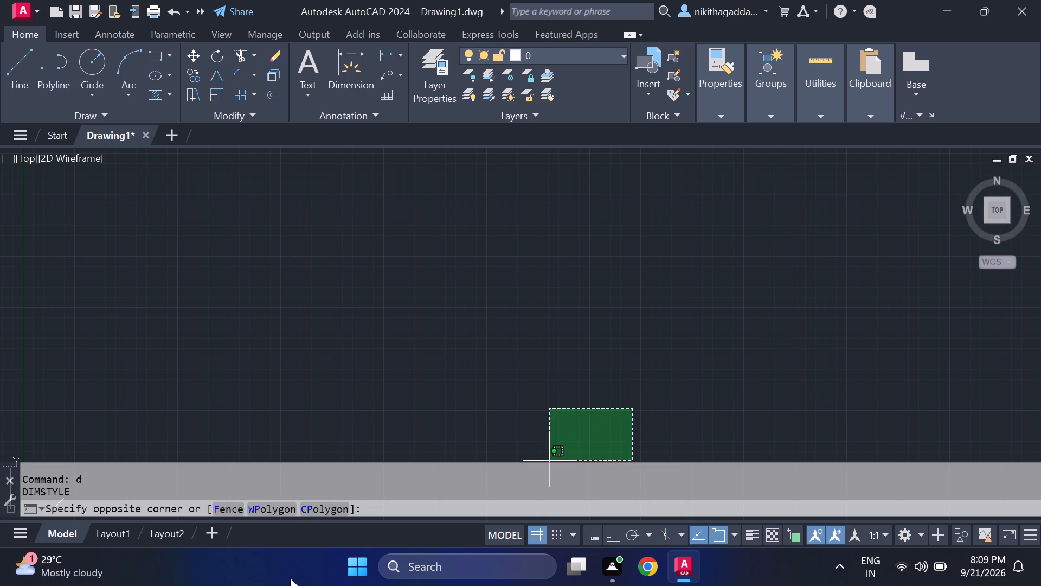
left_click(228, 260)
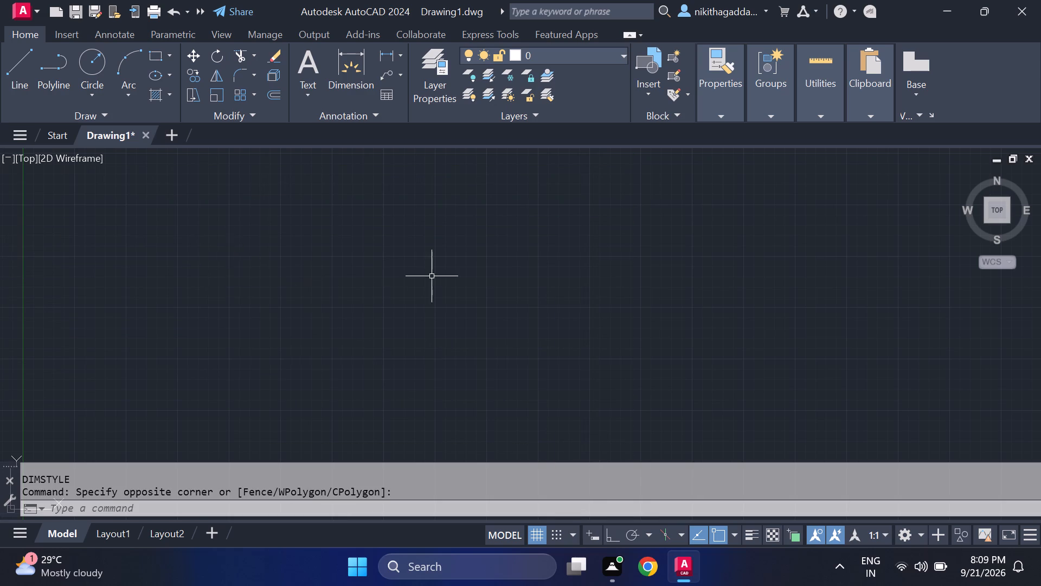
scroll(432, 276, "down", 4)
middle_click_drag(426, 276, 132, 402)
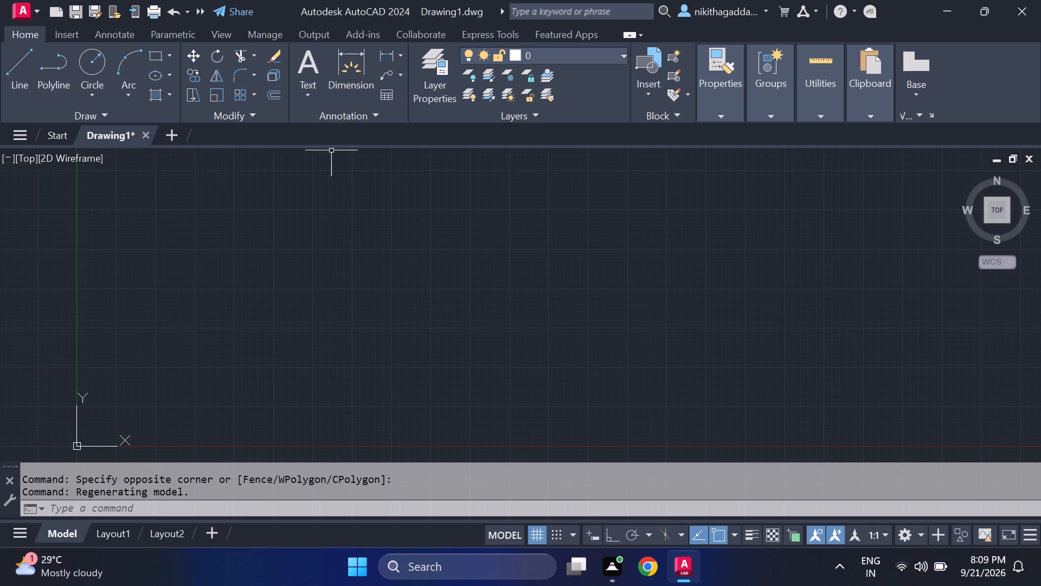
Create a new layer named walls in the layer properties.
left_click(438, 69)
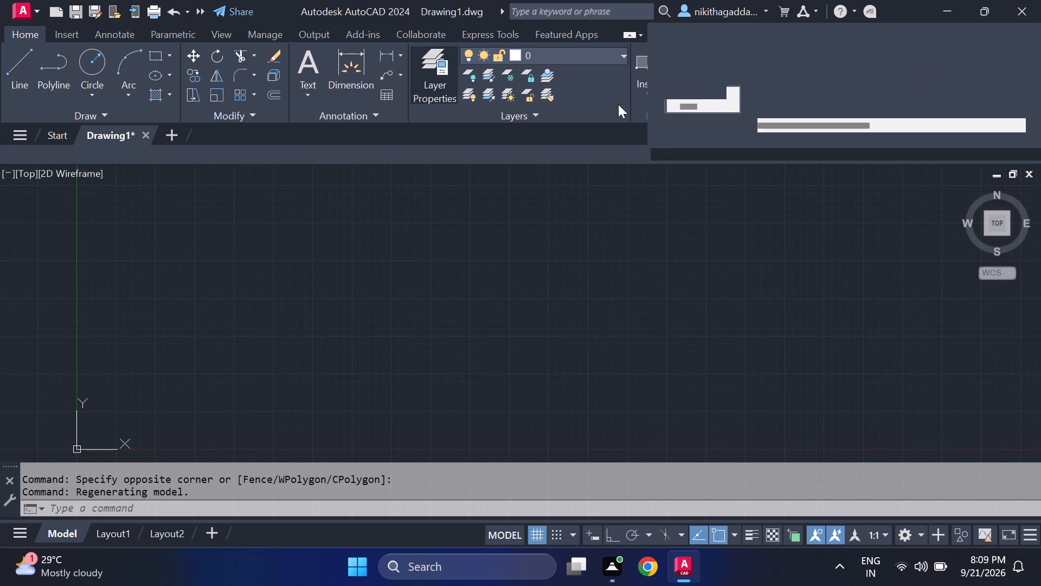
left_click(727, 54)
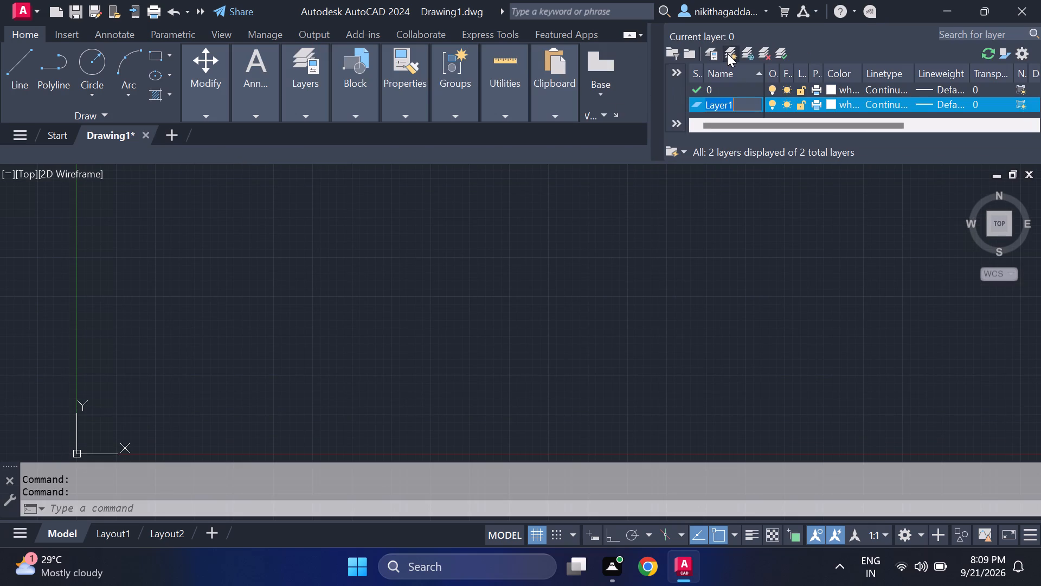
key("BackSpace")
type("walls")
key("Return")
Create another new layer named text.
left_click(725, 53)
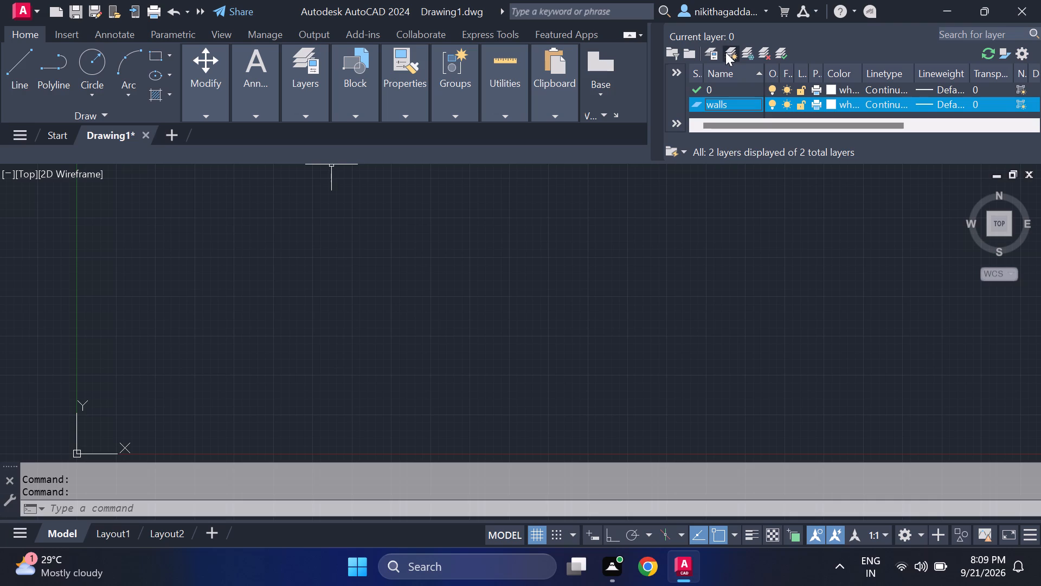
key("BackSpace")
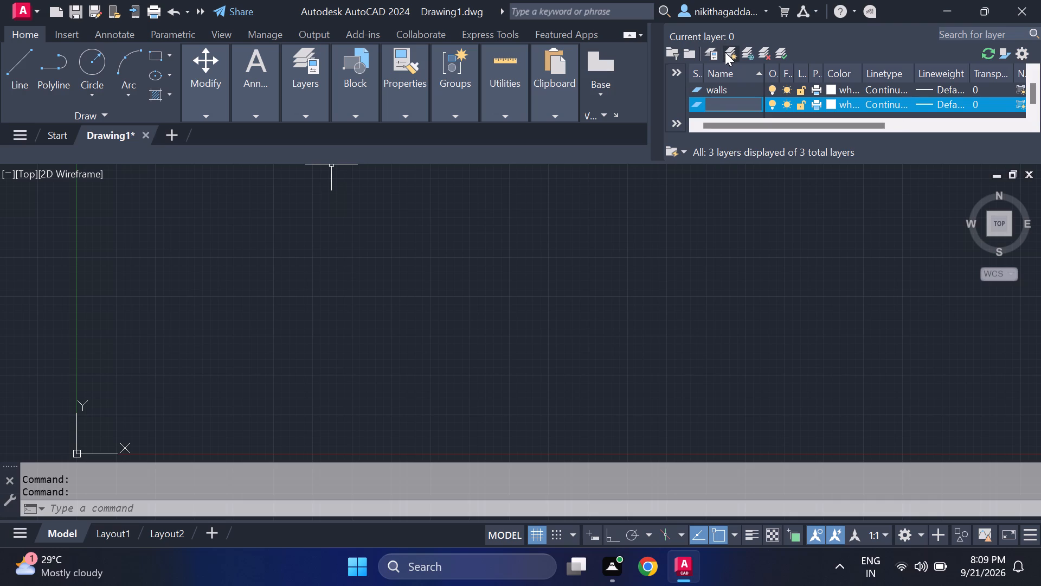
type("text")
key("Return")
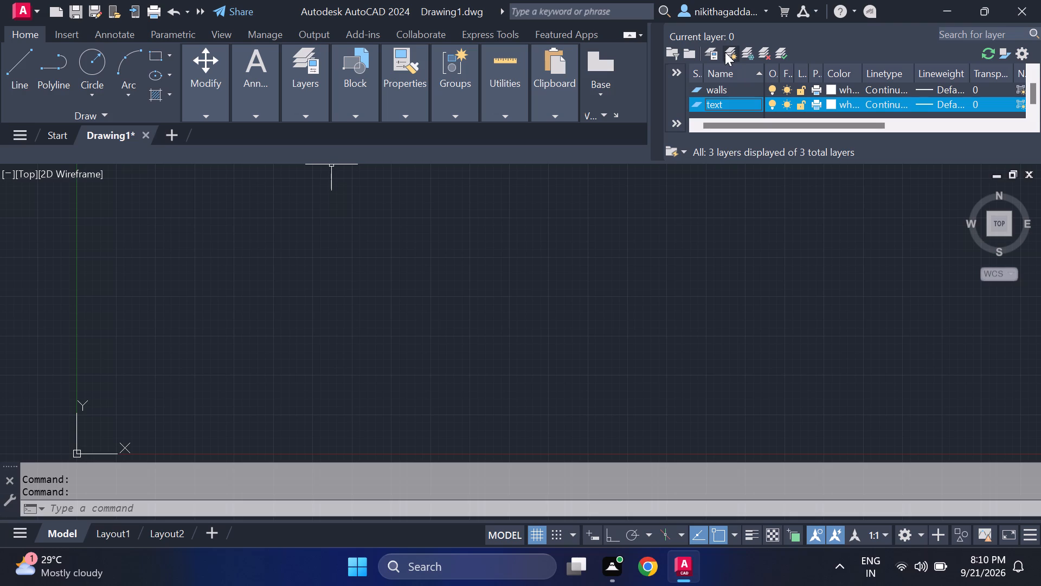
Create a new layer named furniture.
left_click(725, 52)
key("BackSpace")
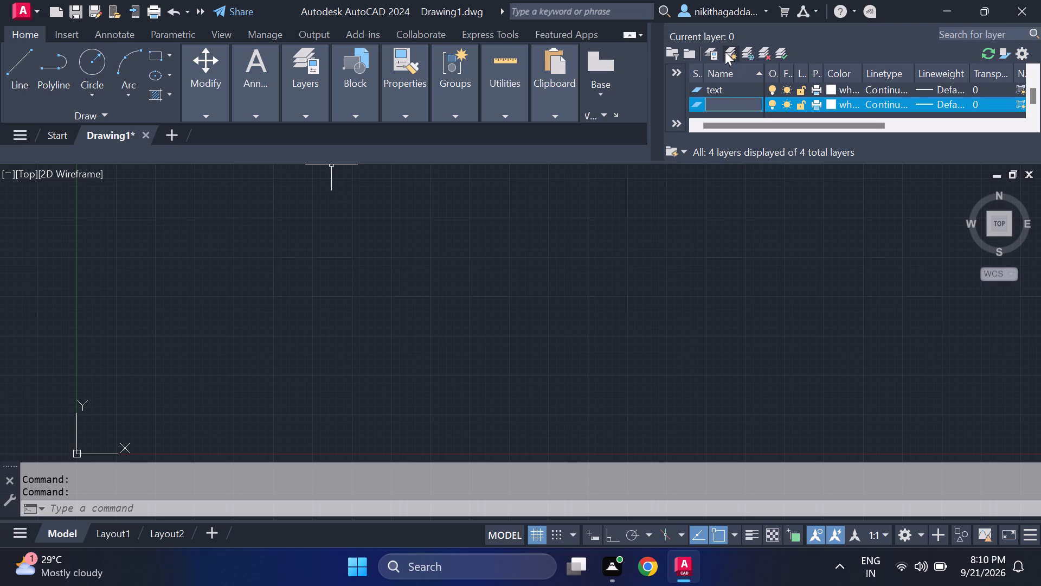
type("furniture")
key("Return")
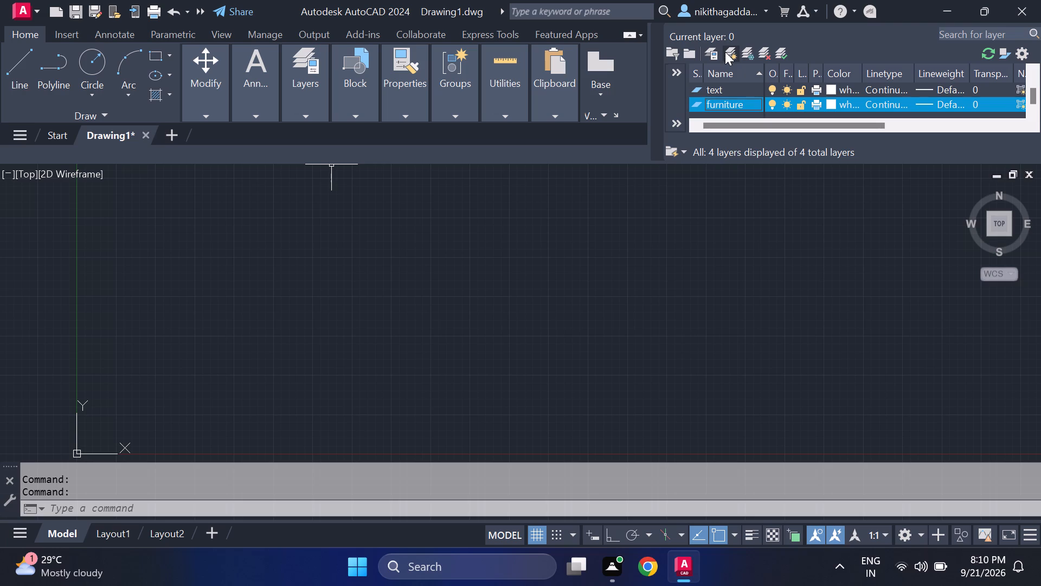
Create a new layer named lawn.
left_click(725, 52)
key("BackSpace")
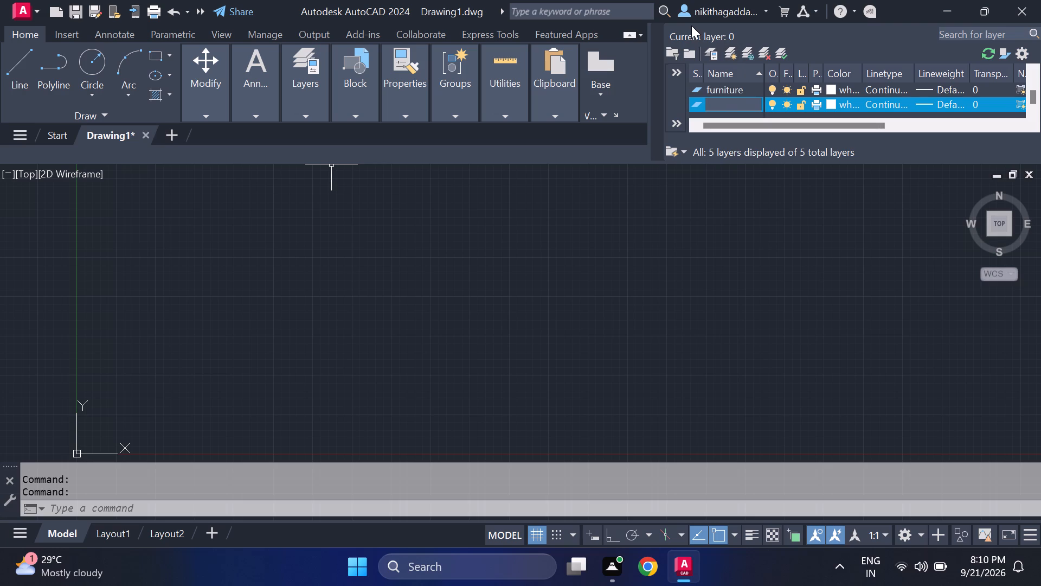
type("lawn")
key("Return")
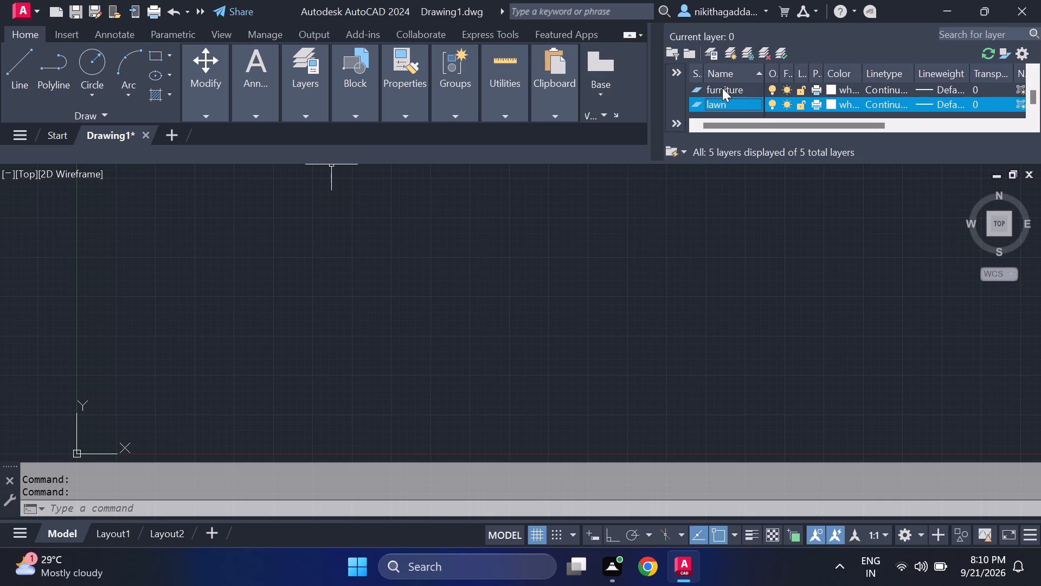
Set the walls layer's color to index color 253.
scroll(756, 107, "up", 3)
left_click(736, 105)
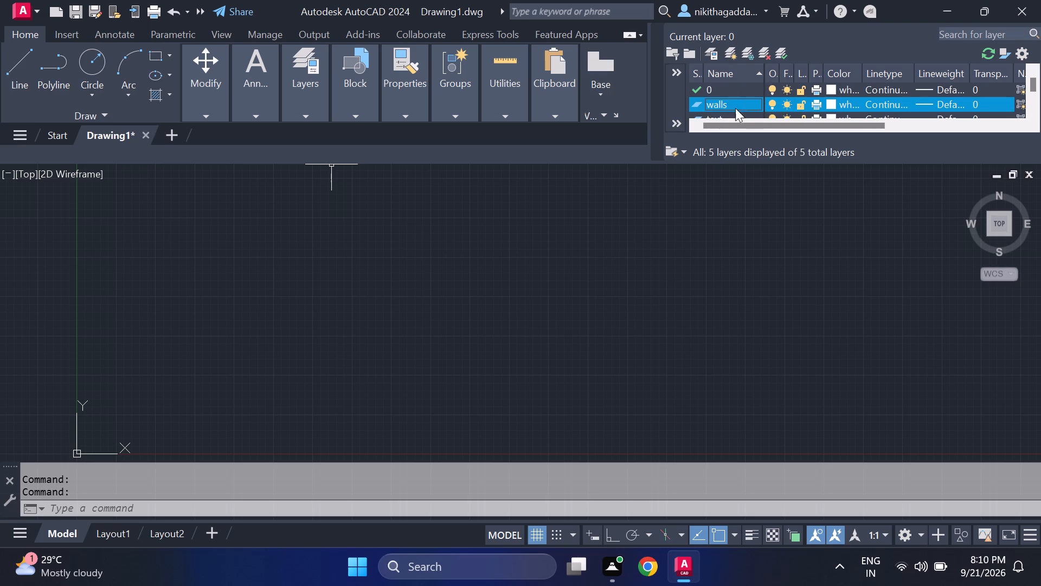
left_click(834, 104)
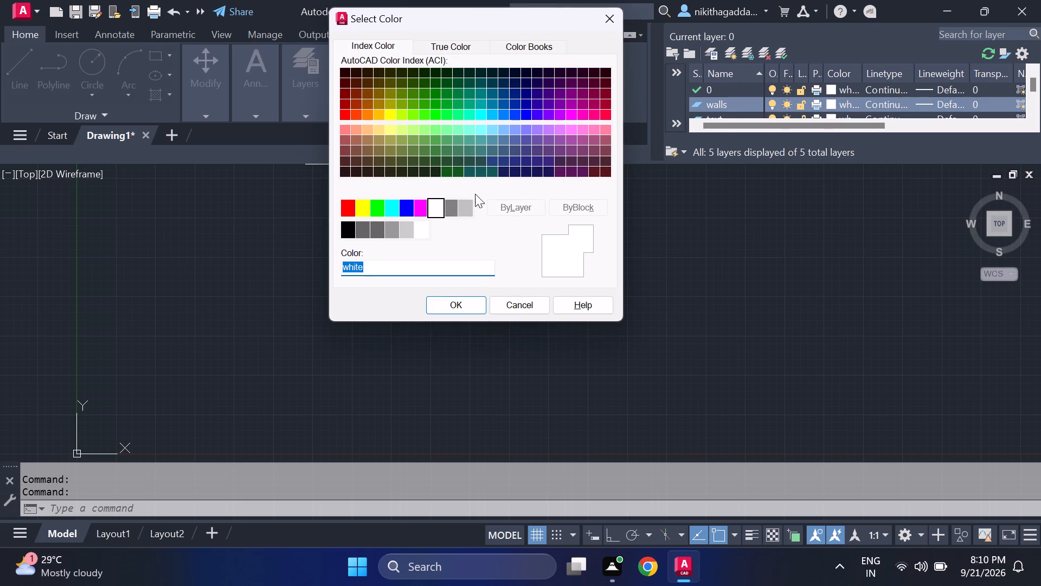
left_click(384, 231)
left_click(393, 230)
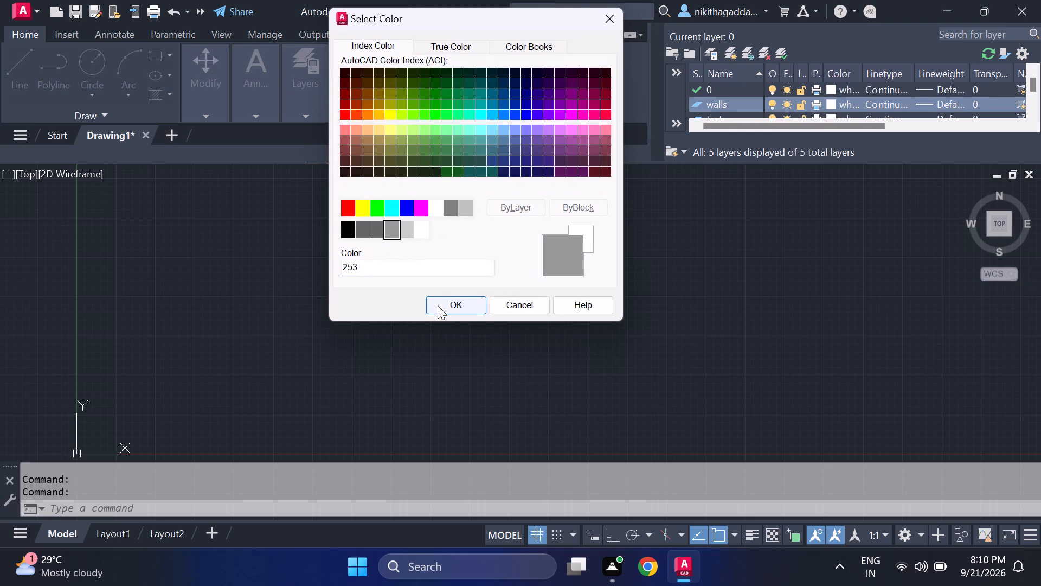
left_click_drag(438, 305, 436, 298)
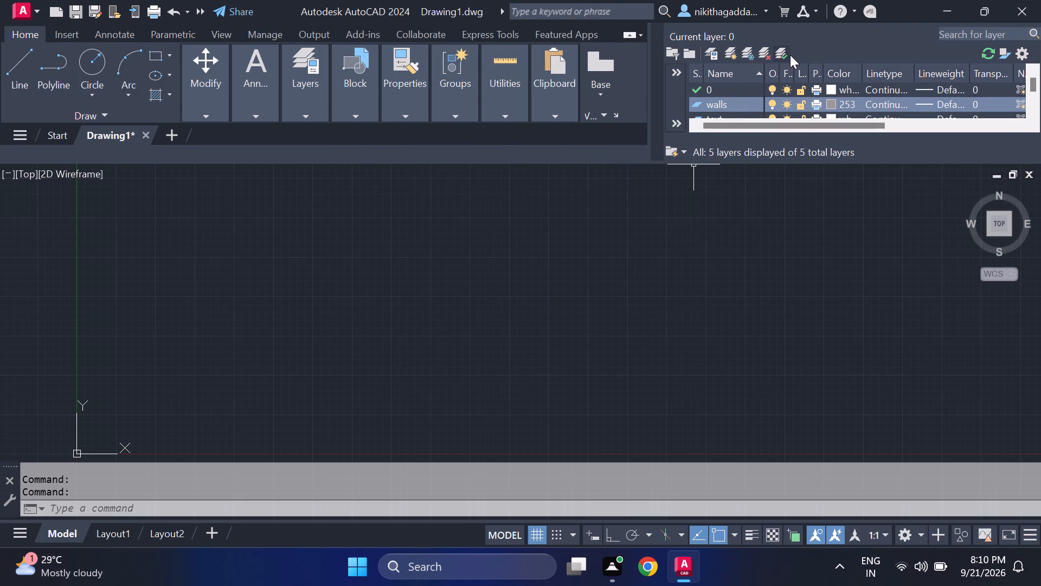
Make walls the current layer and close the layer properties.
left_click(786, 55)
left_click(655, 29)
Start the outer wall outline with a horizontal 22' line for its top edge, with Ortho on.
middle_click_drag(338, 297, 338, 298)
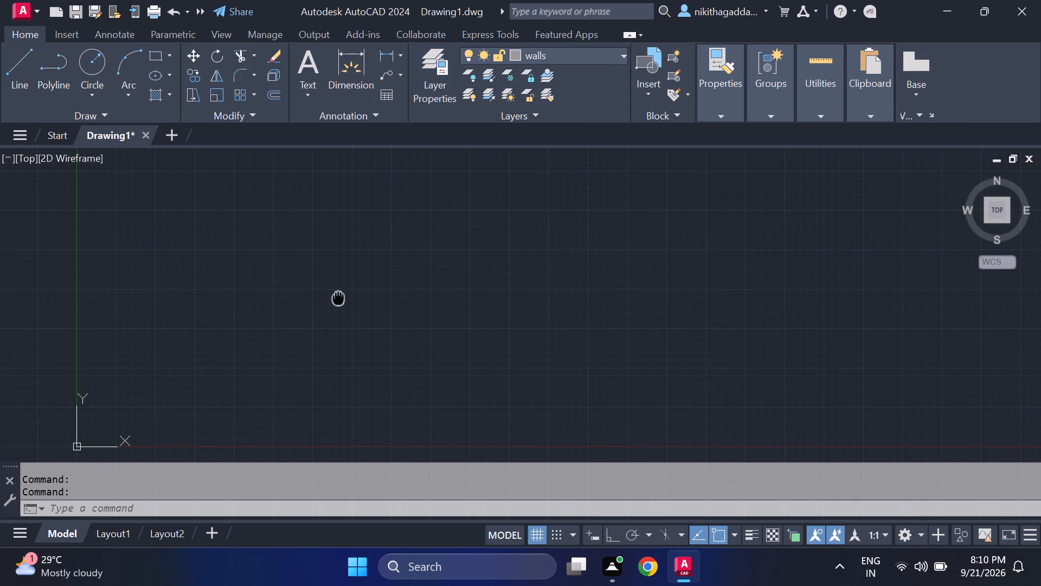
middle_click_drag(338, 298, 325, 318)
key("l")
key("Return")
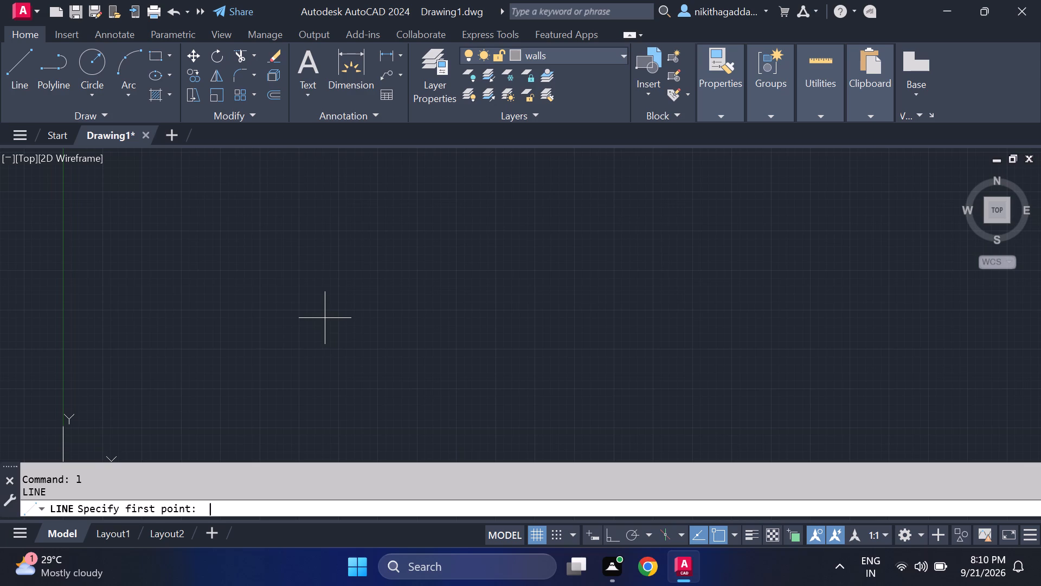
left_click_drag(324, 273, 317, 274)
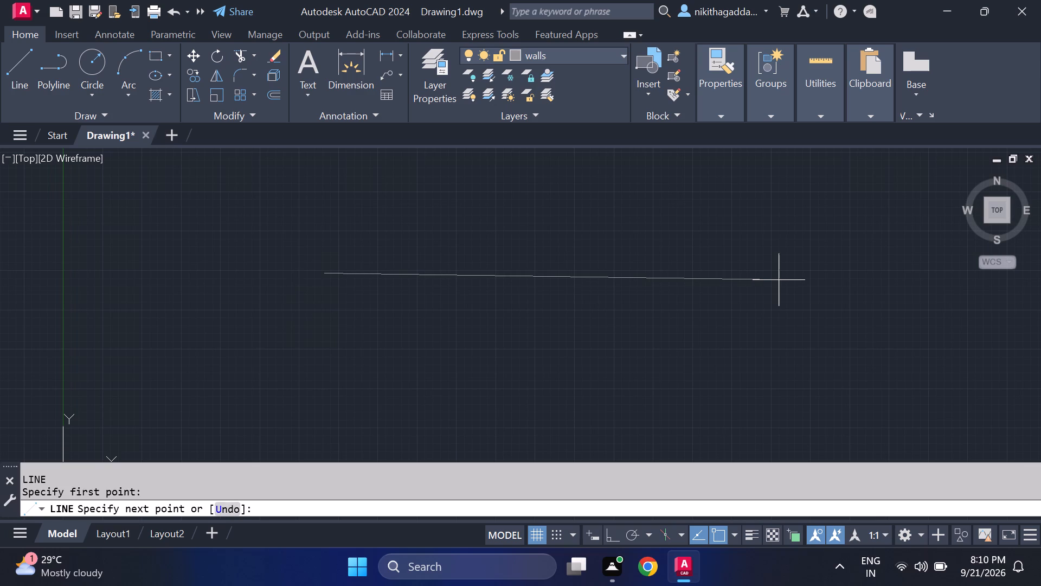
key("F8")
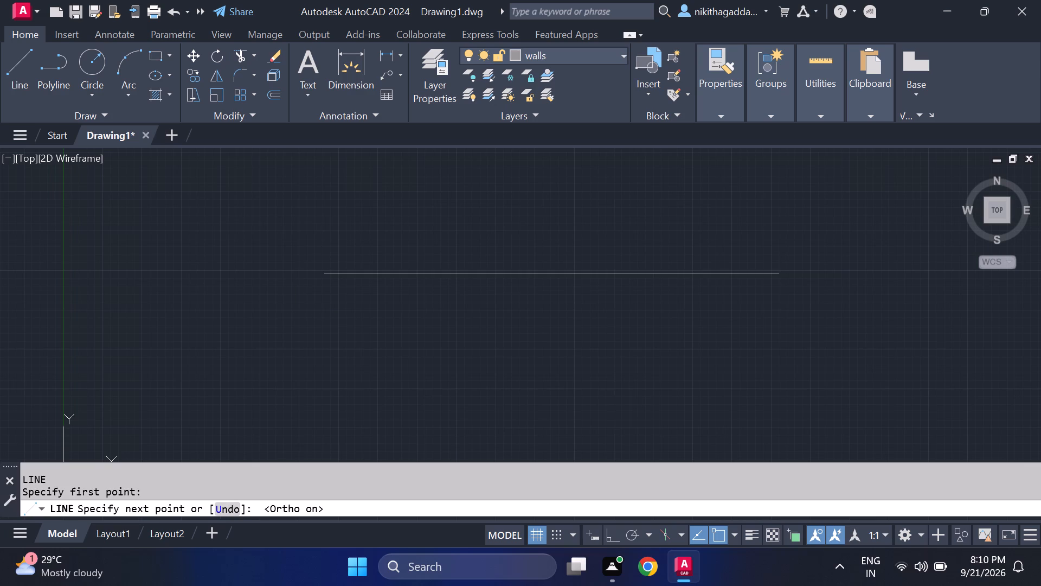
type("22")
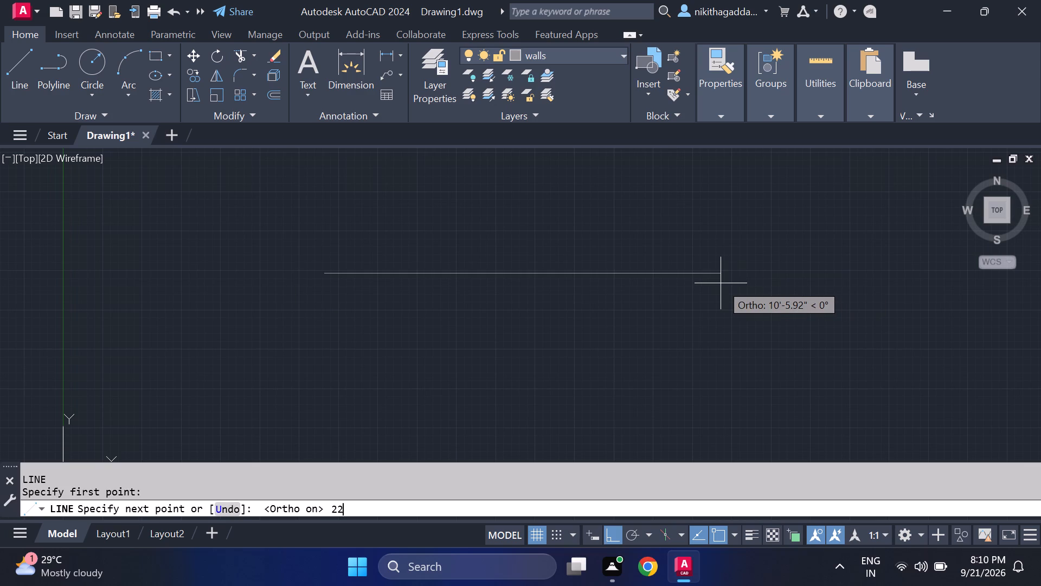
key("apostrophe")
key("Return")
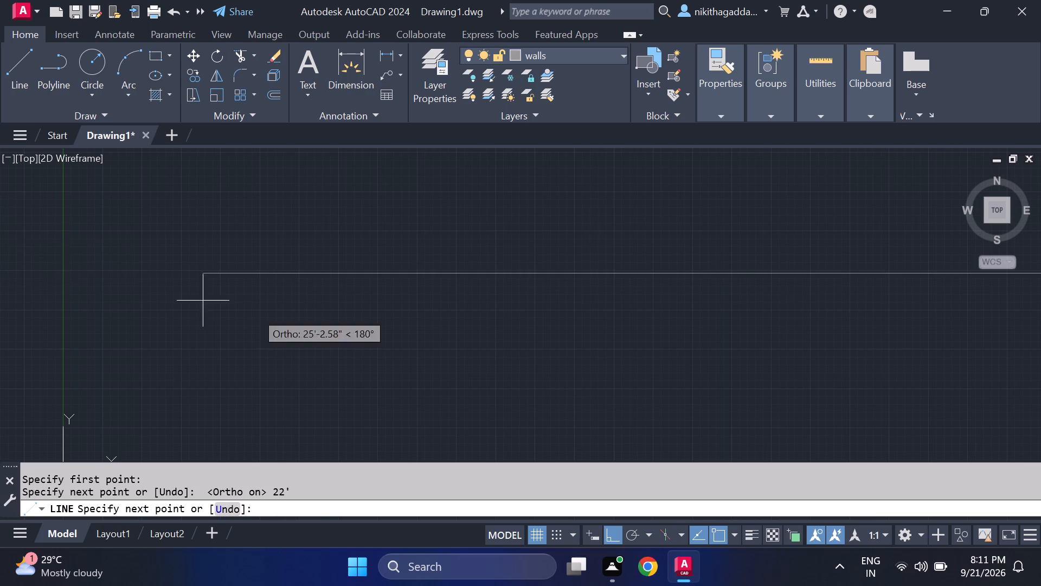
Continue the outline with a 57'1" line straight down from the top edge's right end.
scroll(562, 332, "down", 5)
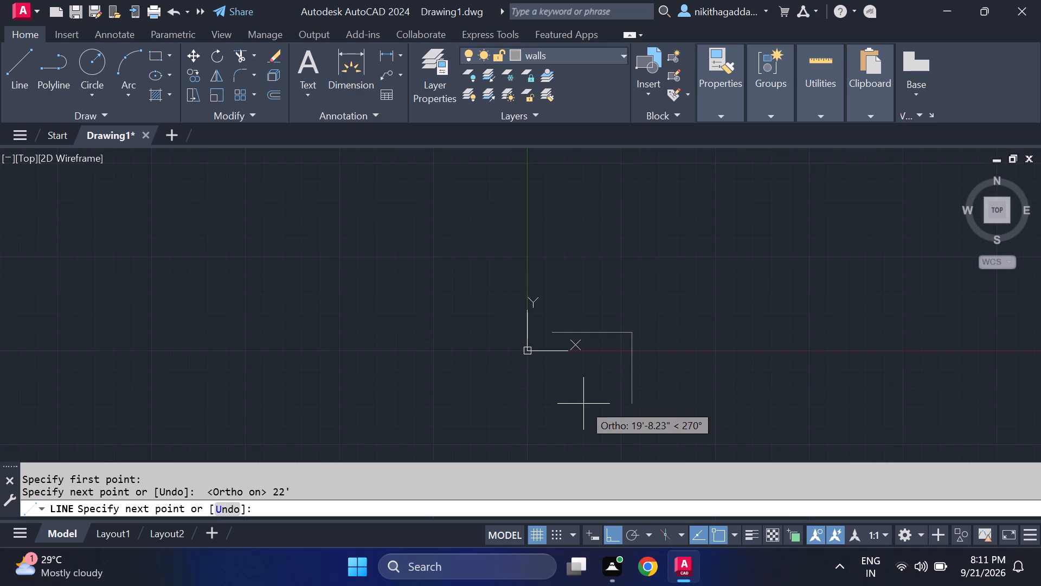
middle_click_drag(574, 400, 408, 362)
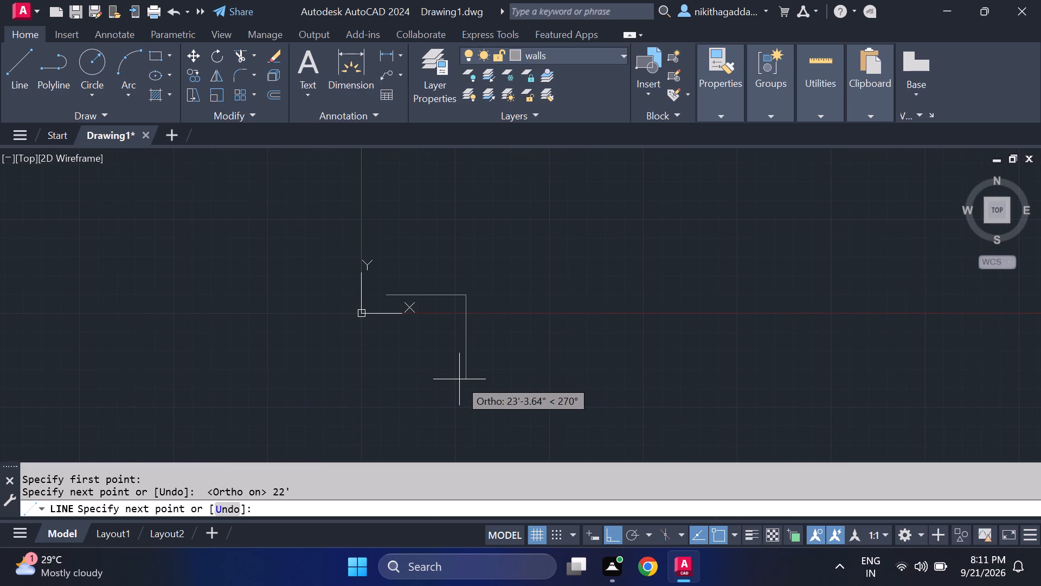
key("5")
key("7")
key("apostrophe")
key("1")
key("shift+quotedbl")
key("Return")
Complete the rectangular outline with a 22' bottom edge to the left and a vertical side back to the starting point.
scroll(360, 411, "down", 1)
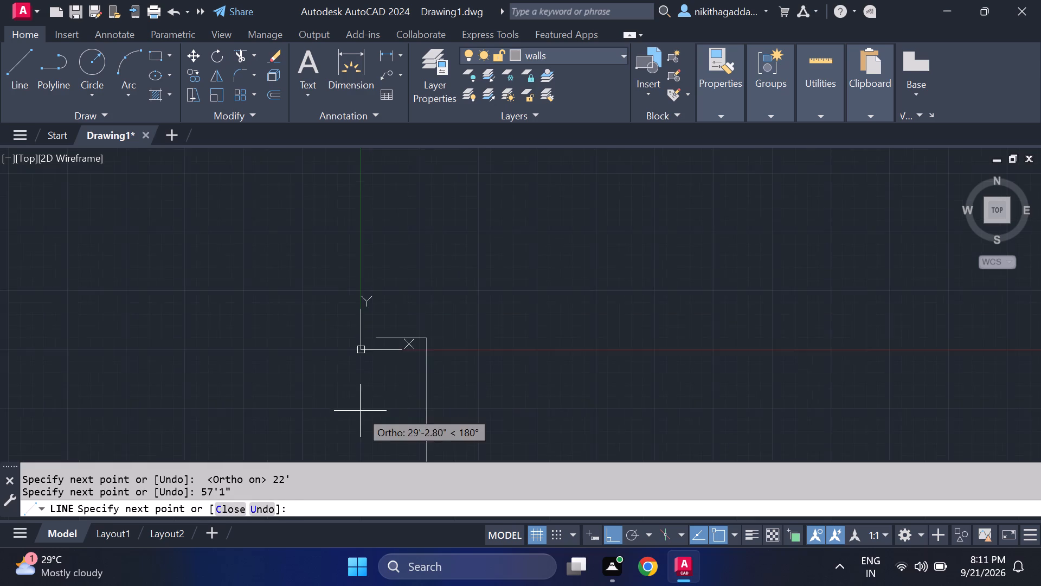
scroll(360, 411, "down", 2)
scroll(359, 407, "up", 2)
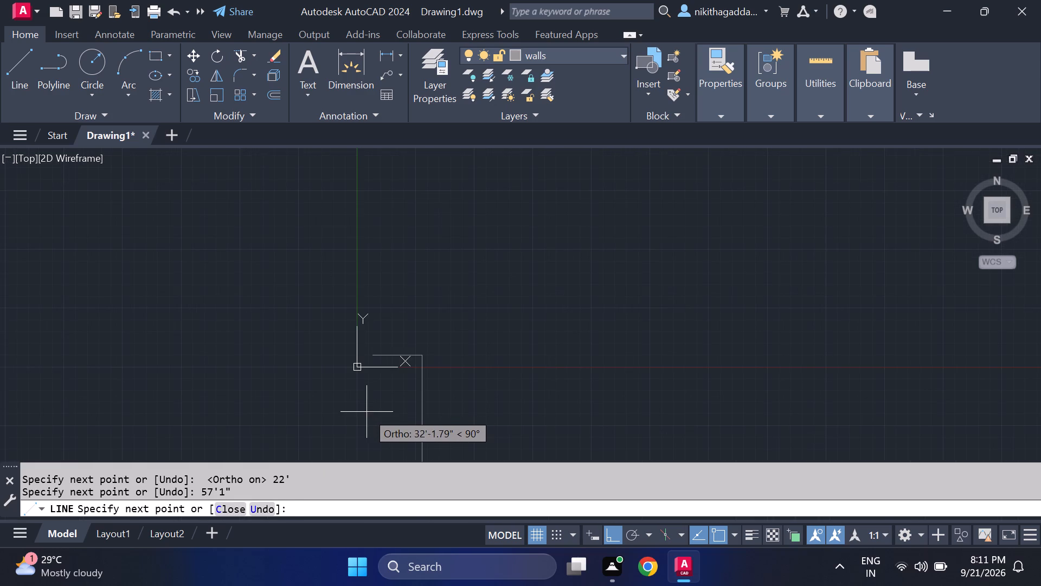
middle_click_drag(367, 412, 349, 328)
type("22")
key("apostrophe")
key("Return")
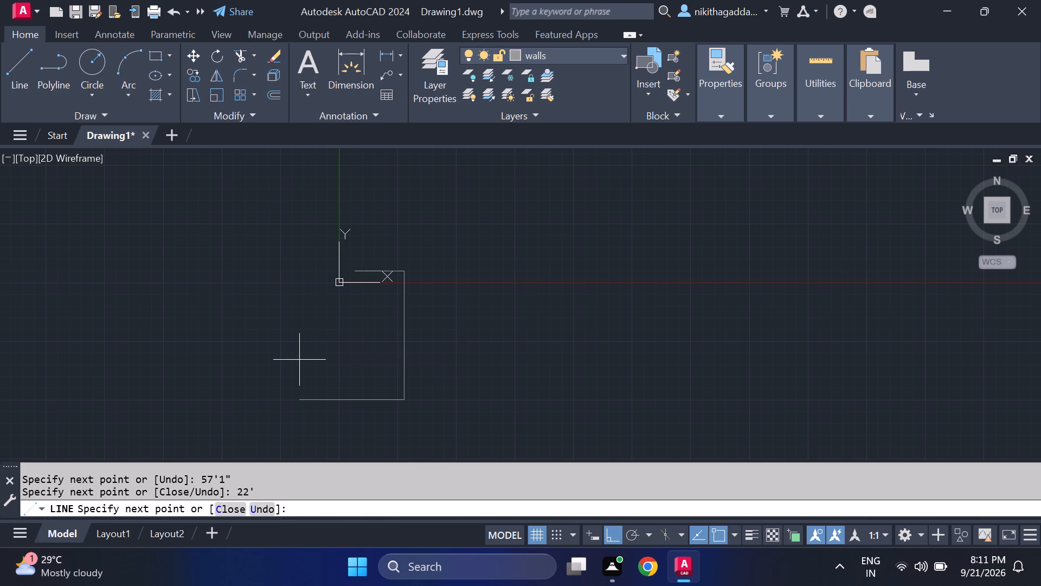
scroll(350, 273, "up", 4)
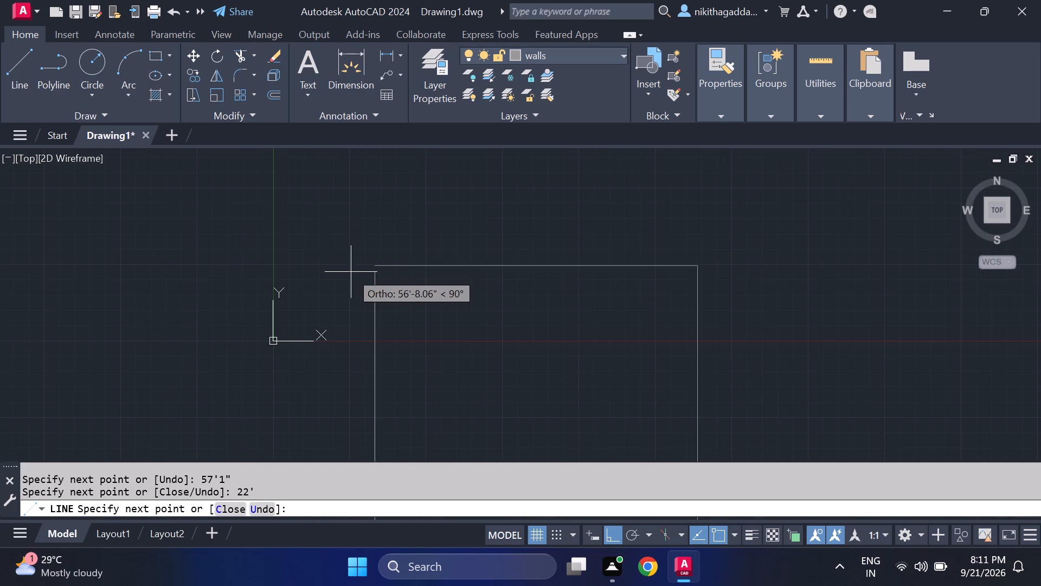
left_click(378, 269)
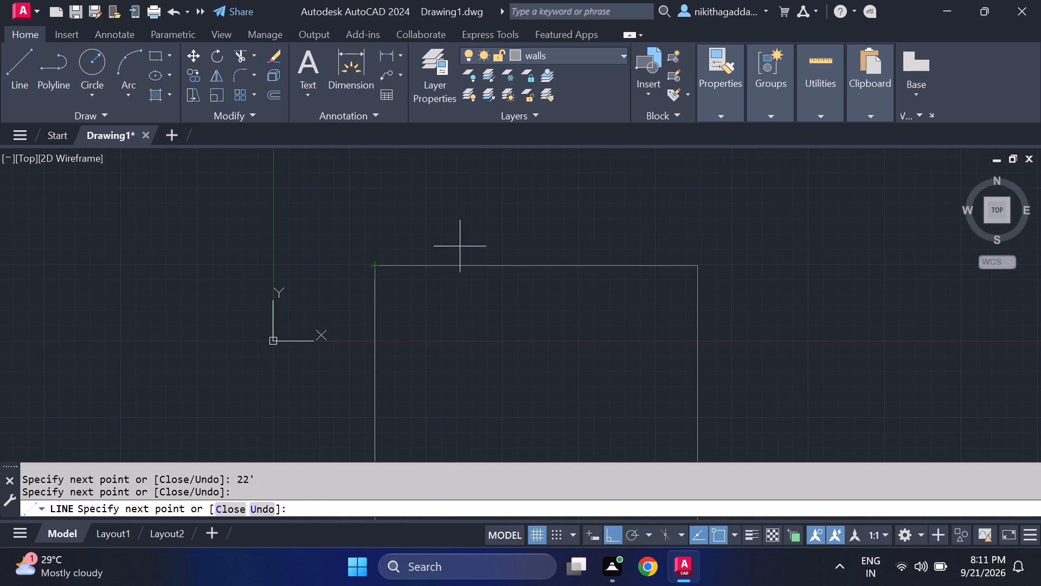
key("Escape")
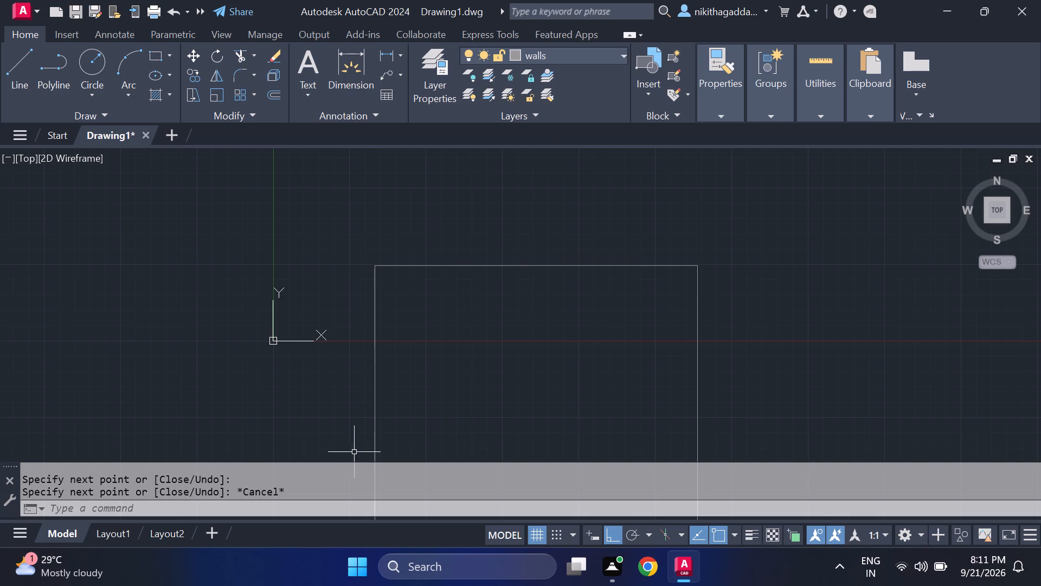
Offset the top edge and both long side edges of the outer wall outline 9" inward.
middle_click_drag(396, 477, 336, 435)
middle_click_drag(530, 421, 440, 362)
scroll(528, 421, "up", 1)
scroll(437, 363, "down", 1)
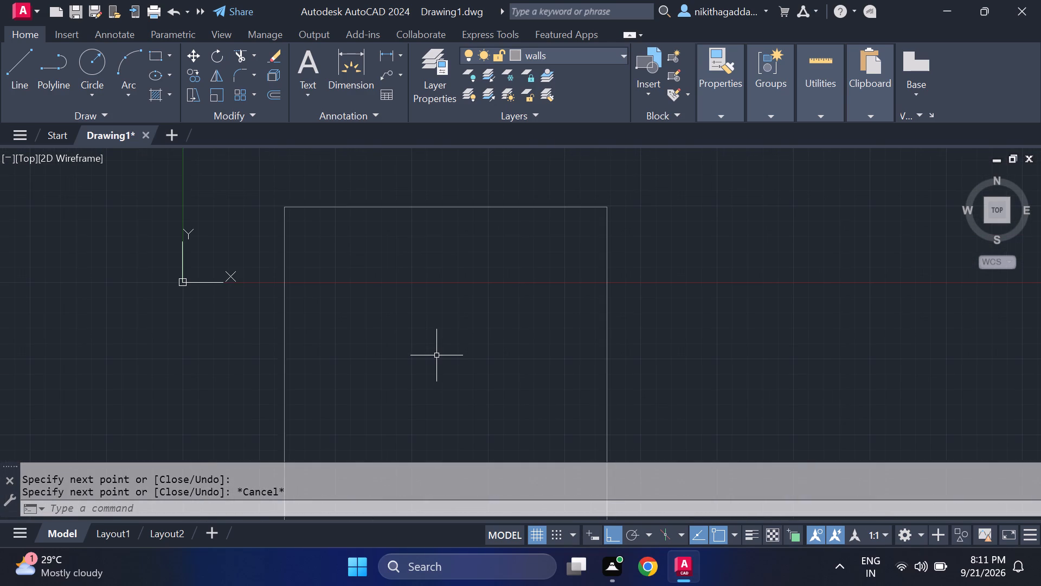
type("of")
key("Return")
type("9\"")
key("Return")
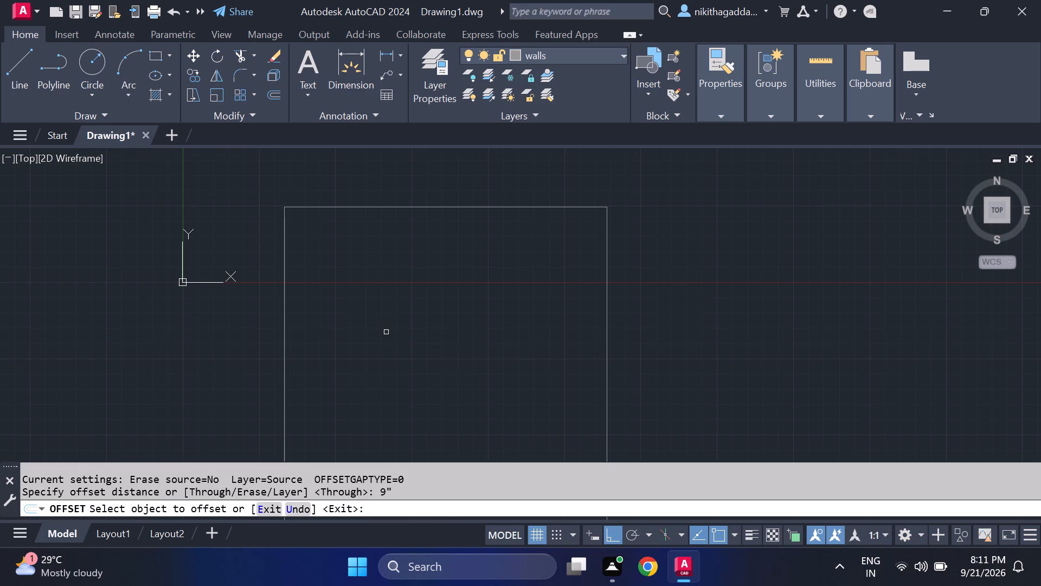
left_click(449, 209)
left_click(397, 290)
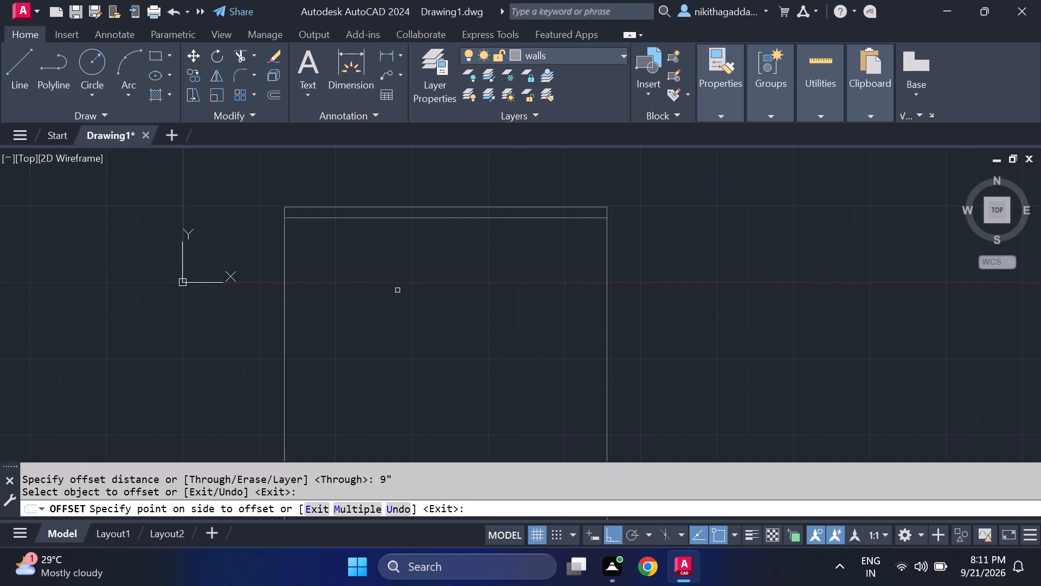
left_click(285, 336)
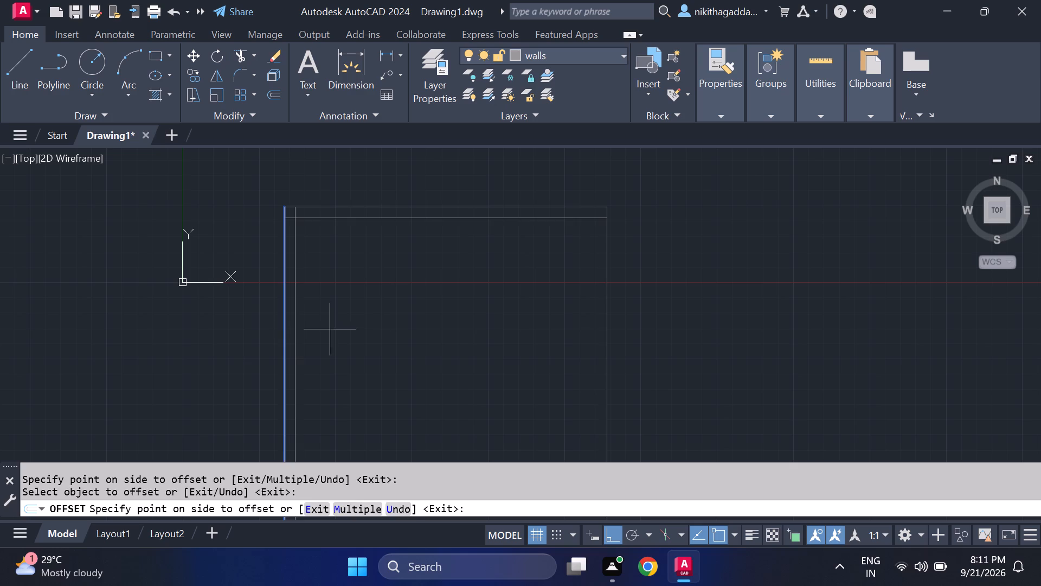
left_click(360, 334)
left_click_drag(607, 346, 596, 345)
left_click(521, 349)
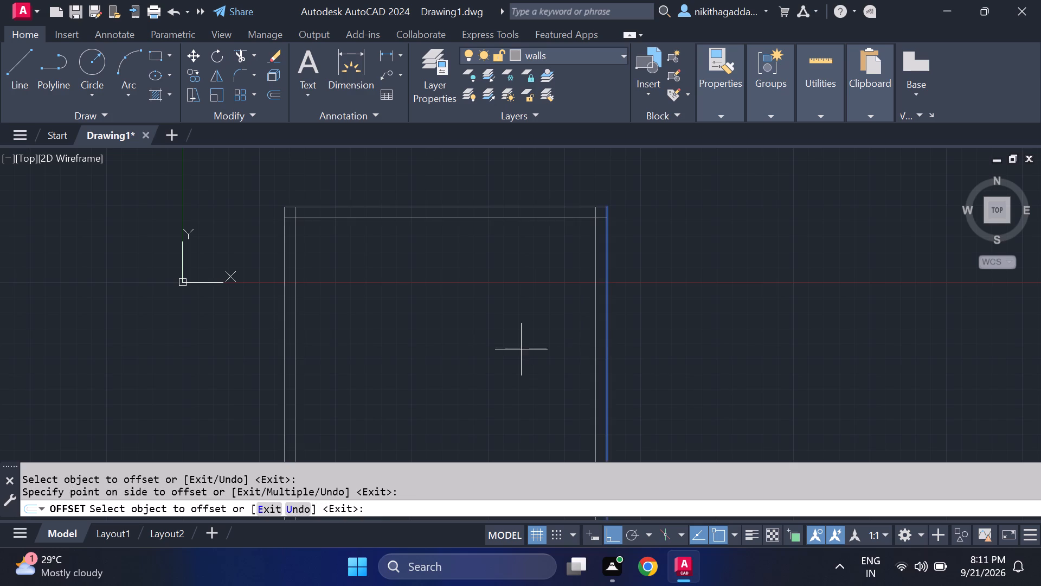
Offset the outline's bottom edge 9" inward to complete the wall thickness, and end the Offset command.
scroll(524, 348, "down", 3)
middle_click_drag(522, 370, 497, 263)
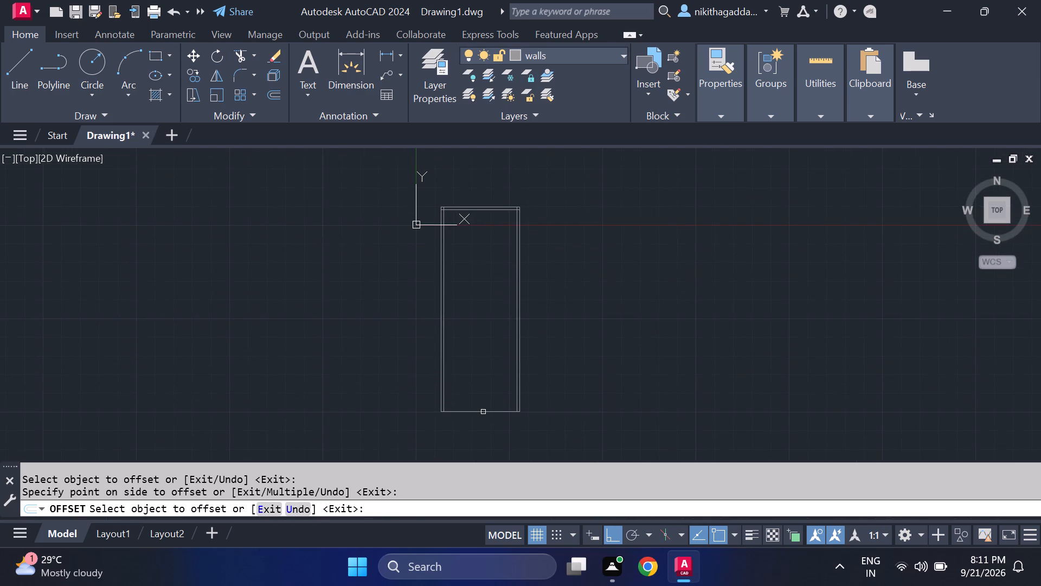
scroll(481, 412, "up", 2)
left_click(484, 411)
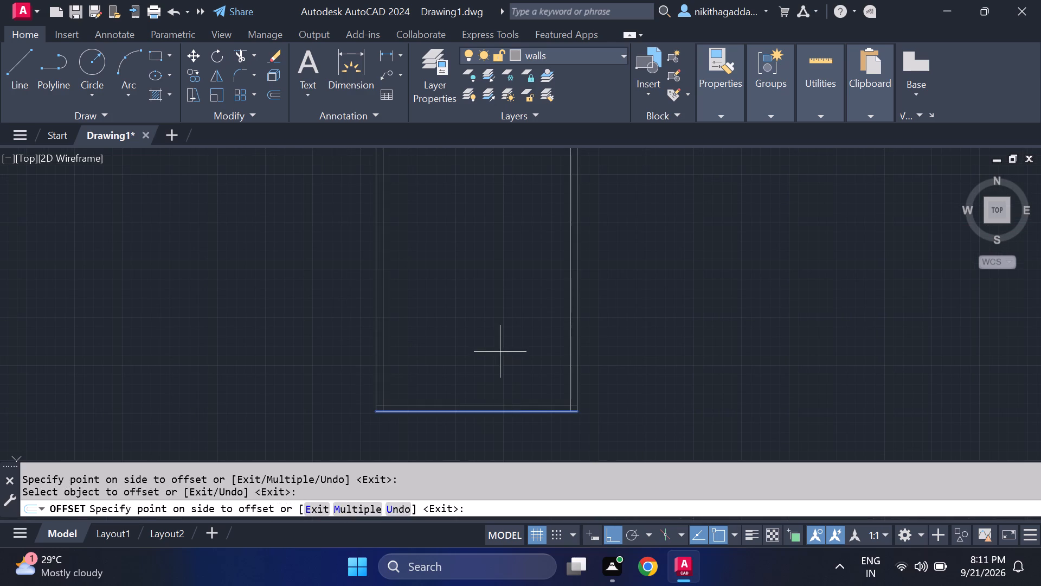
left_click(500, 352)
middle_click_drag(500, 348, 511, 391)
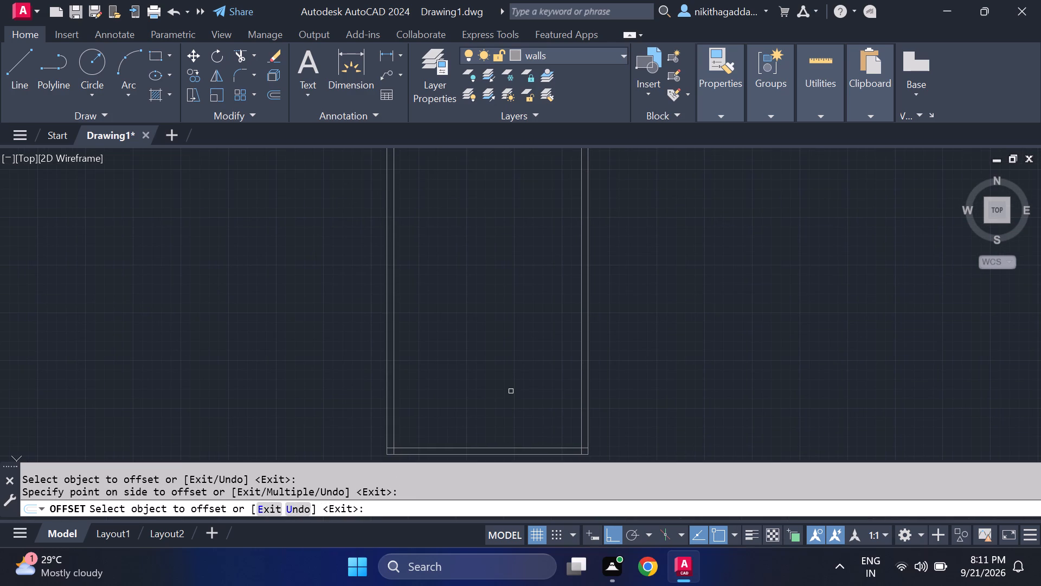
key("Escape")
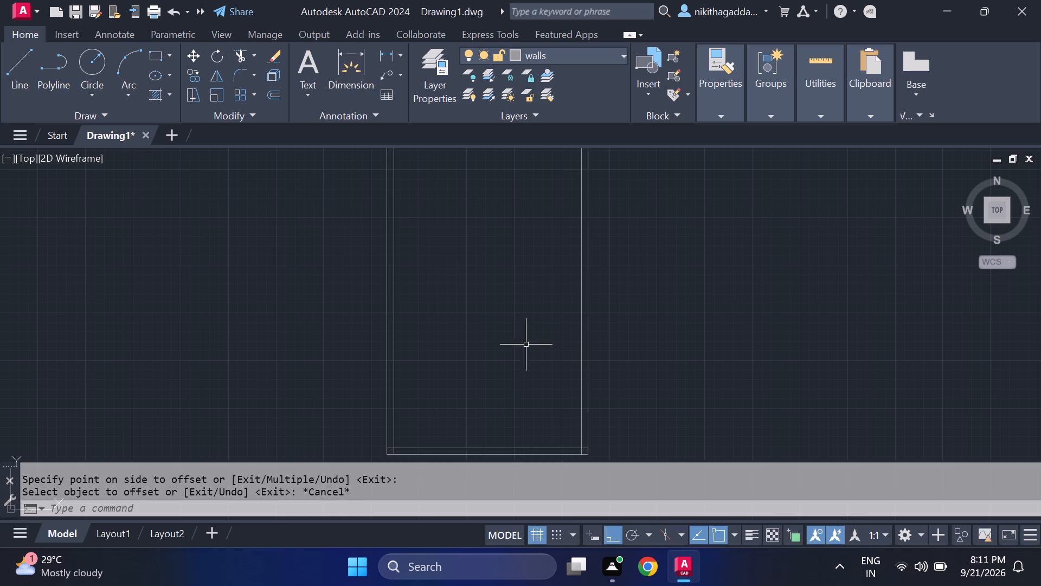
Trim the overlapping inner wall line ends at the bottom-left and bottom-right corners of the outline.
middle_click_drag(437, 442, 450, 377)
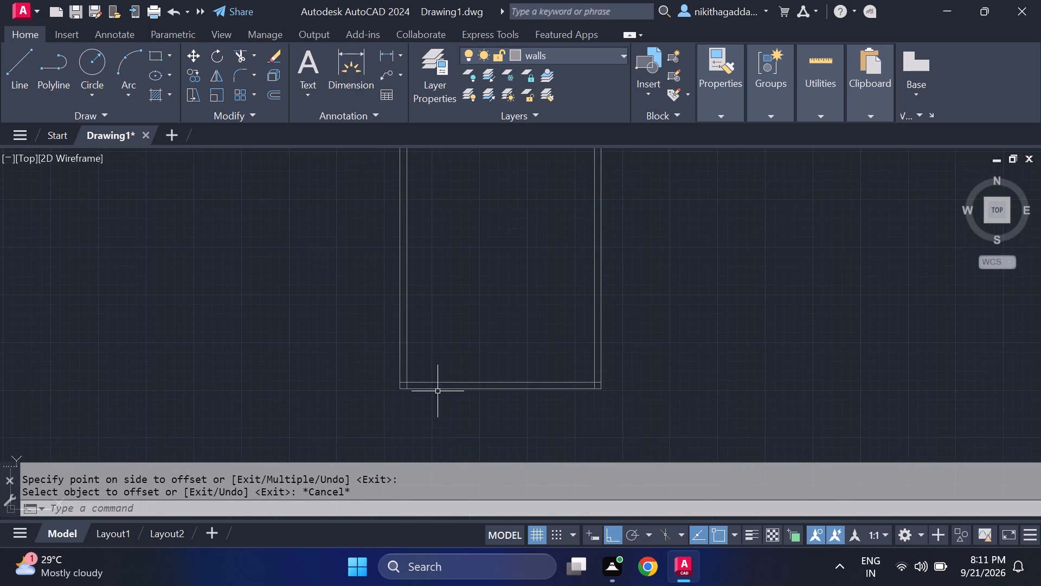
scroll(436, 392, "up", 4)
type("tr")
key("Return")
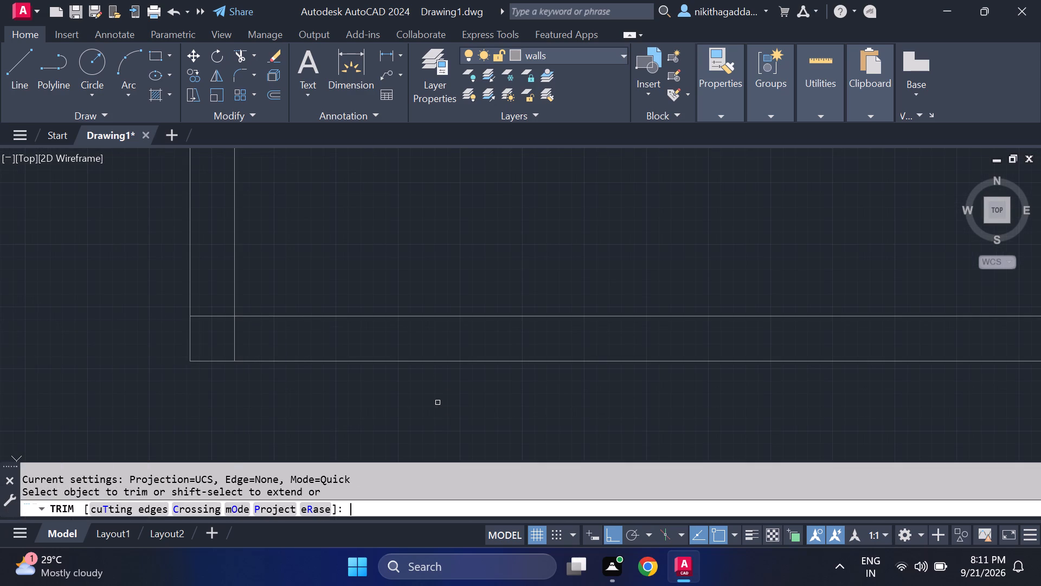
left_click_drag(218, 303, 255, 341)
scroll(418, 360, "down", 5)
scroll(550, 375, "up", 4)
scroll(450, 320, "up", 1)
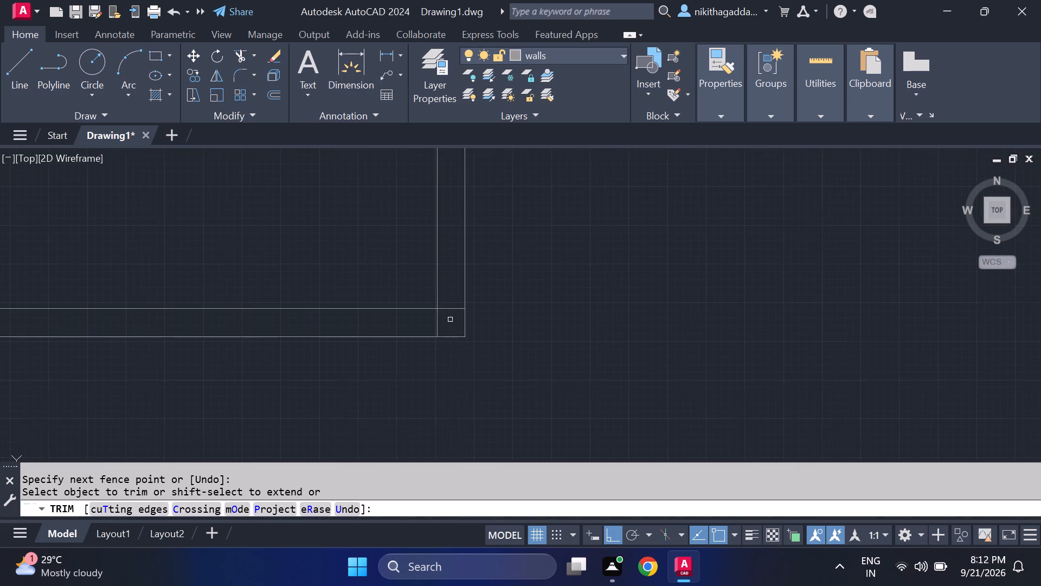
scroll(450, 320, "up", 2)
left_click_drag(370, 305, 470, 278)
left_click_drag(432, 263, 434, 264)
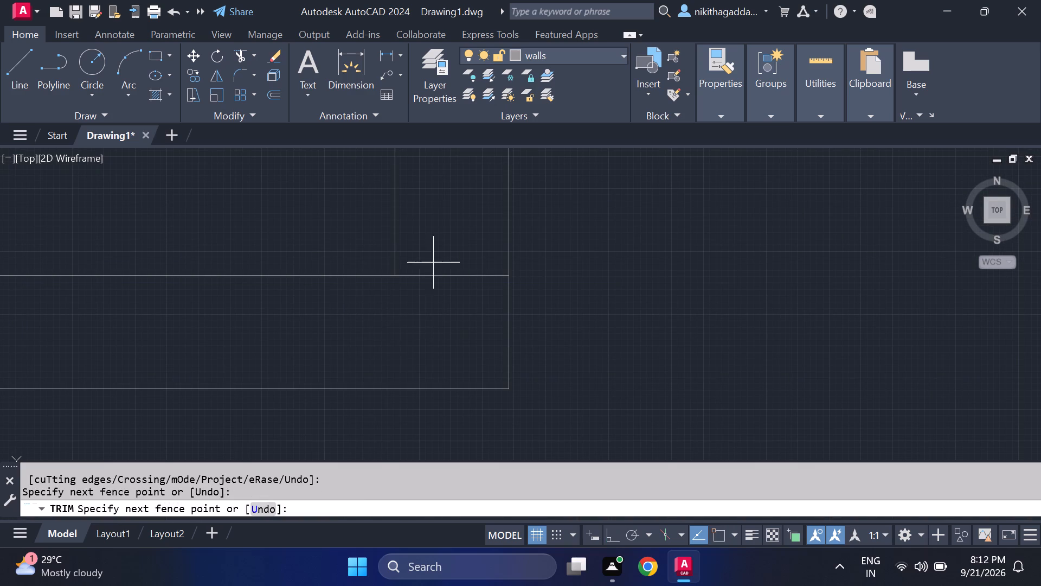
left_click_drag(434, 264, 389, 323)
Trim the overlapping inner wall line ends at the outline's top-left corner.
scroll(405, 308, "down", 6)
middle_click_drag(363, 246, 498, 424)
middle_click_drag(367, 272, 393, 317)
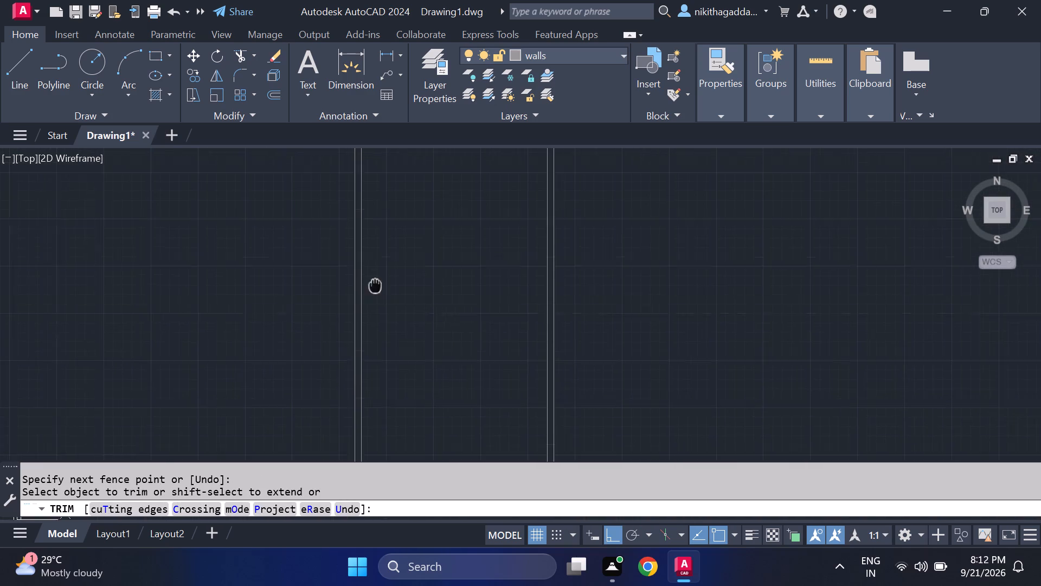
middle_click_drag(393, 317, 416, 430)
middle_click_drag(415, 281, 305, 418)
scroll(314, 265, "up", 1)
scroll(266, 282, "up", 4)
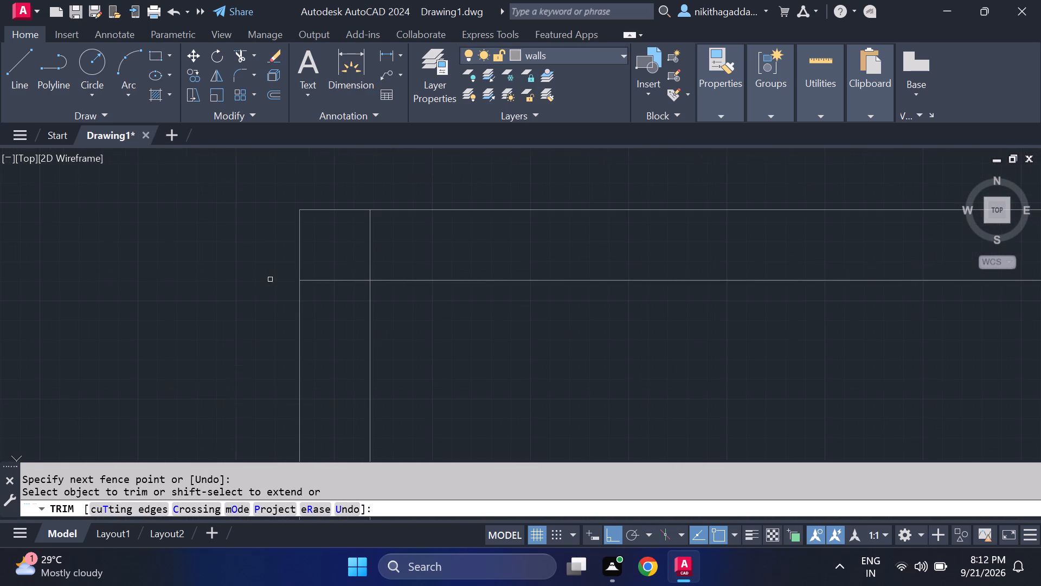
left_click_drag(387, 255, 314, 307)
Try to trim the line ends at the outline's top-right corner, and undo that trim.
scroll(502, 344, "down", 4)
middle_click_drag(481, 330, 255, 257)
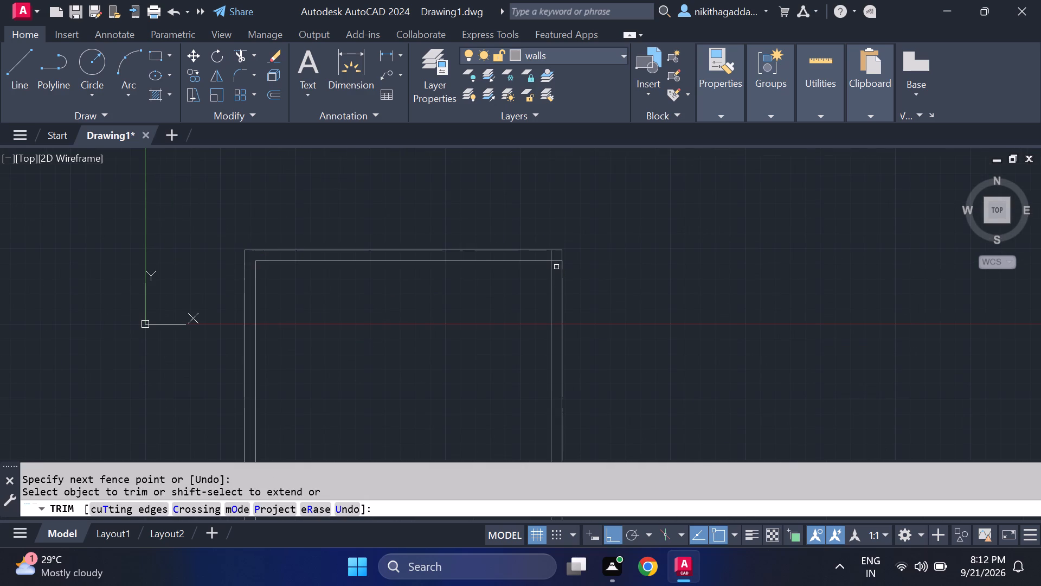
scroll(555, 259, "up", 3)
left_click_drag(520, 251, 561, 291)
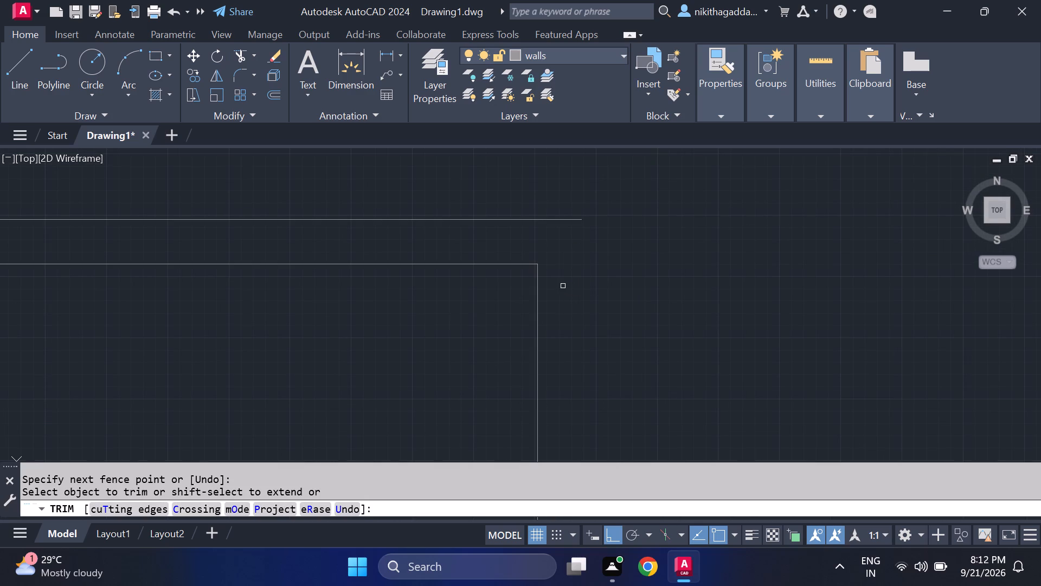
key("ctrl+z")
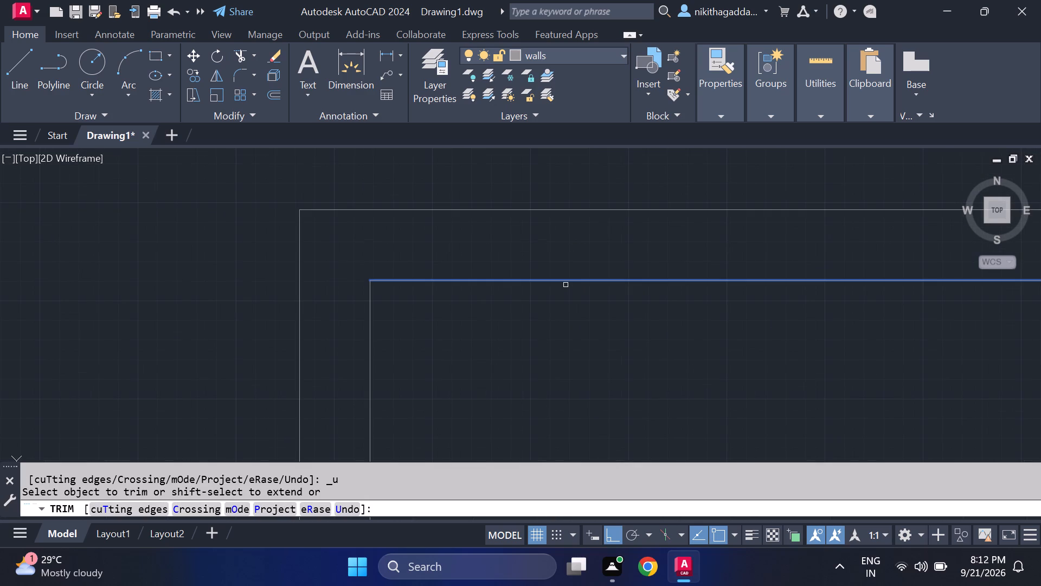
Trim only the overlapping inner wall line ends at the top-right corner, and end the Trim command.
scroll(568, 284, "down", 4)
middle_click_drag(867, 277, 722, 268)
scroll(678, 267, "up", 4)
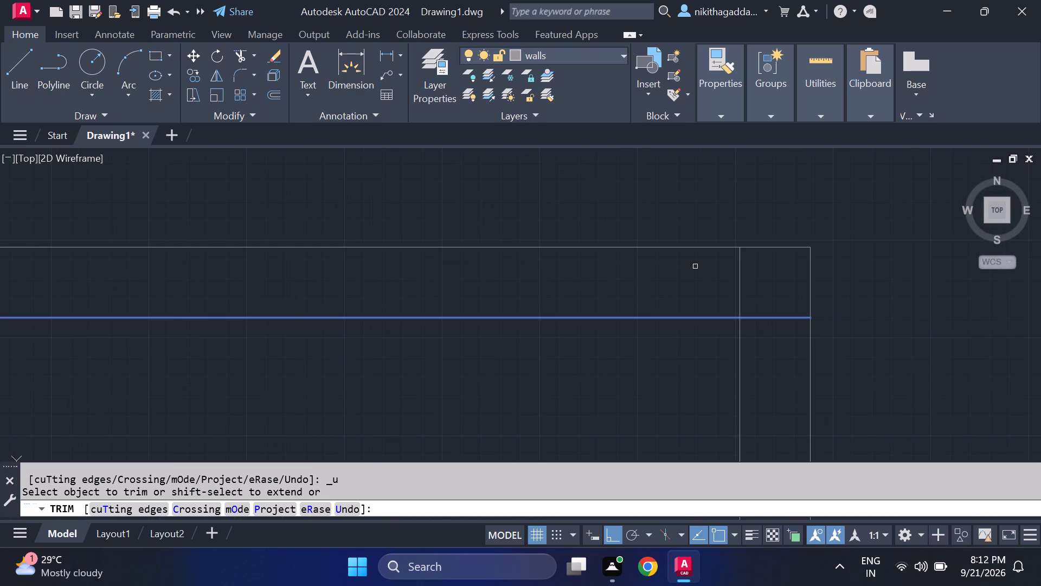
left_click_drag(740, 286, 775, 324)
left_click(776, 318)
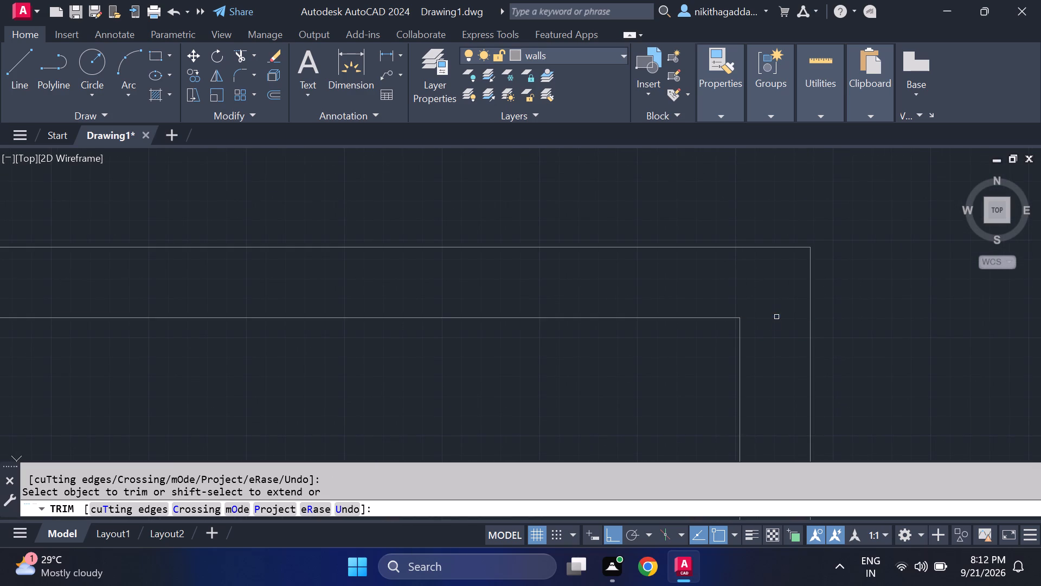
scroll(783, 314, "down", 5)
key("Escape")
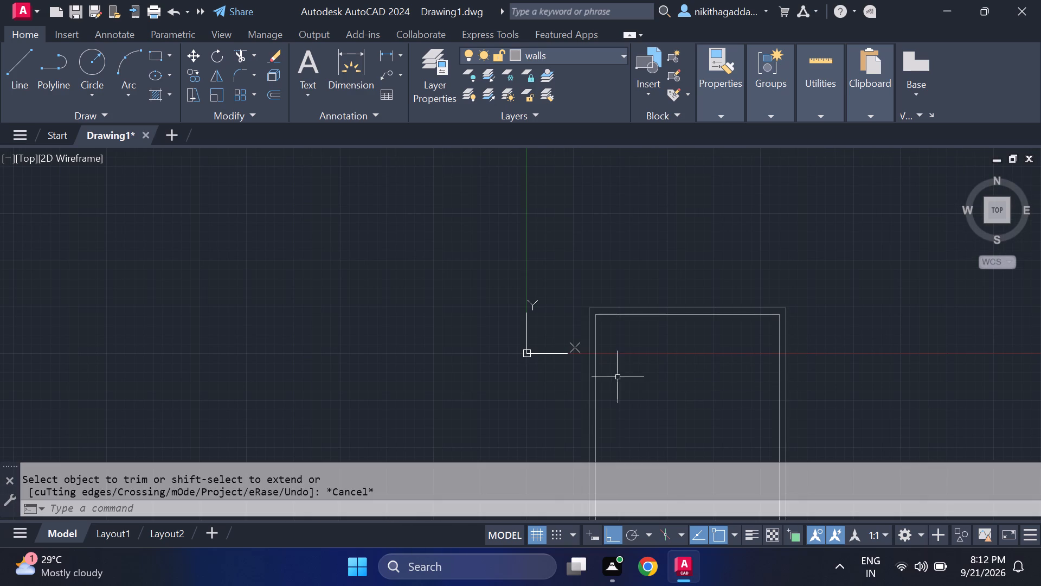
Offset the left wall's inner line 10'2" into the interior to place one face of a vertical partition.
middle_click_drag(575, 371, 361, 332)
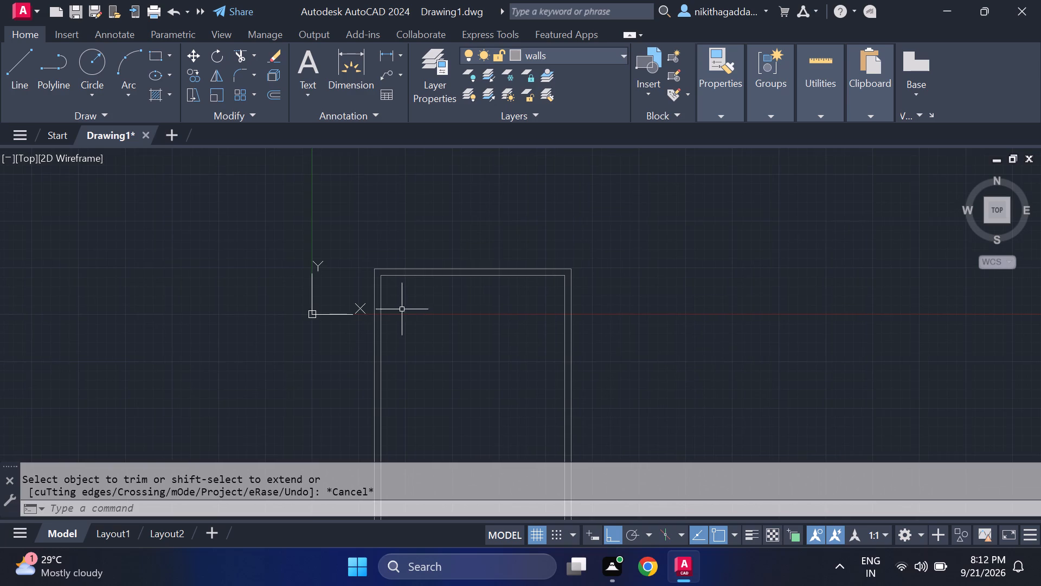
scroll(401, 290, "up", 2)
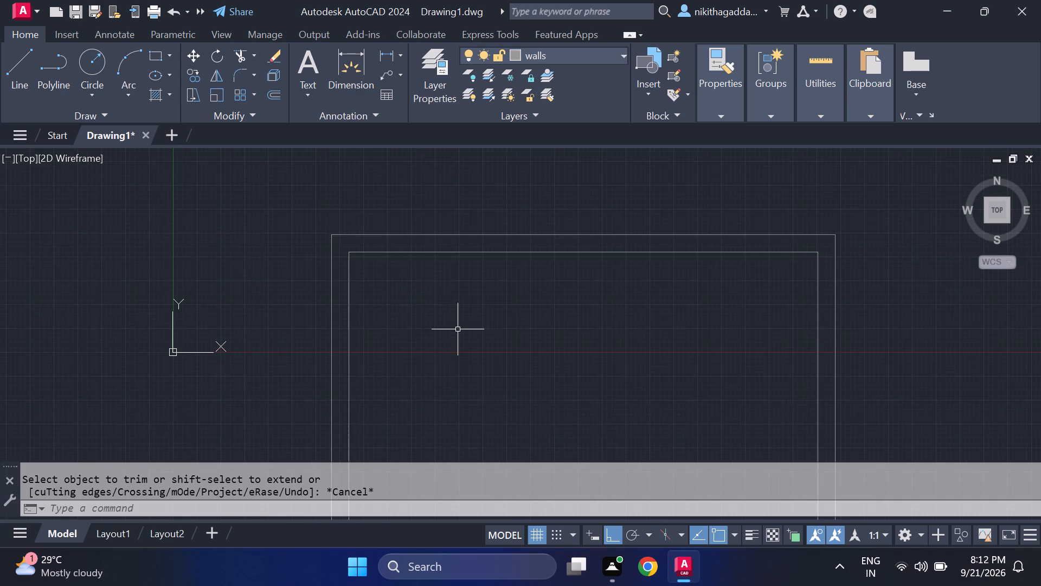
type("of")
key("Return")
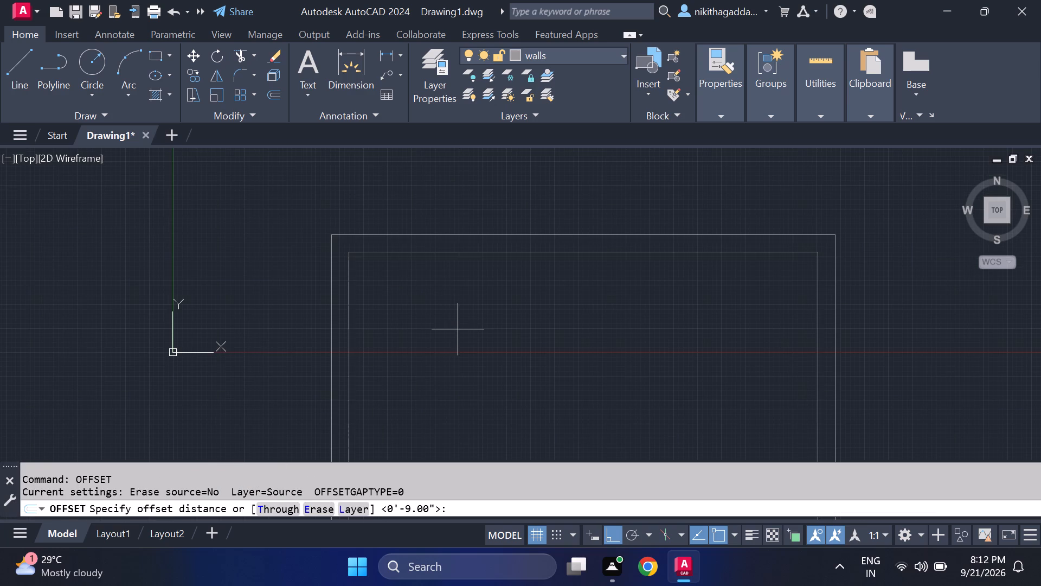
key("1")
key("0")
key("apostrophe")
key("2")
key("shift+quotedbl")
key("Return")
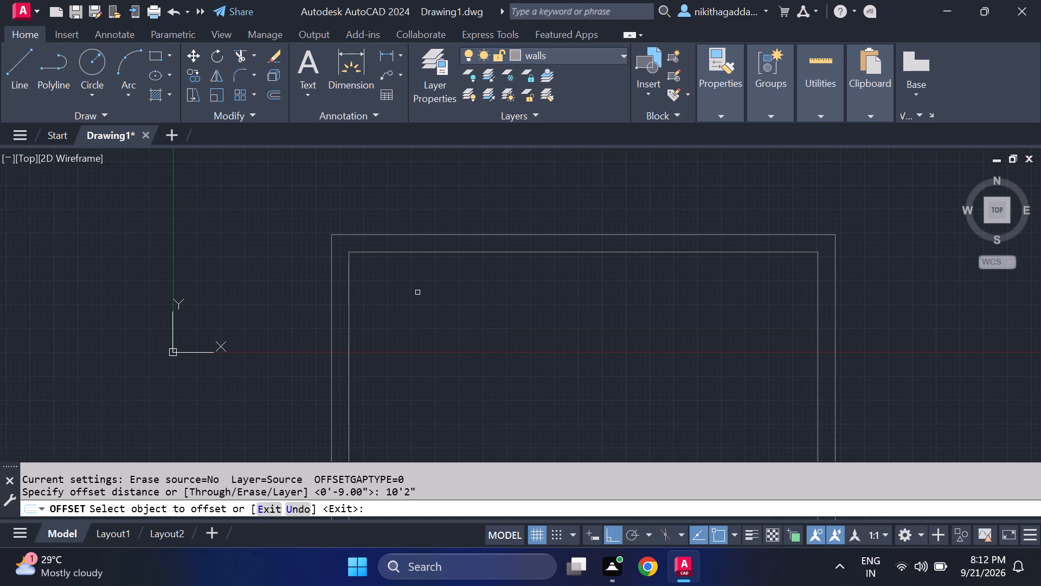
left_click(350, 313)
left_click(640, 383)
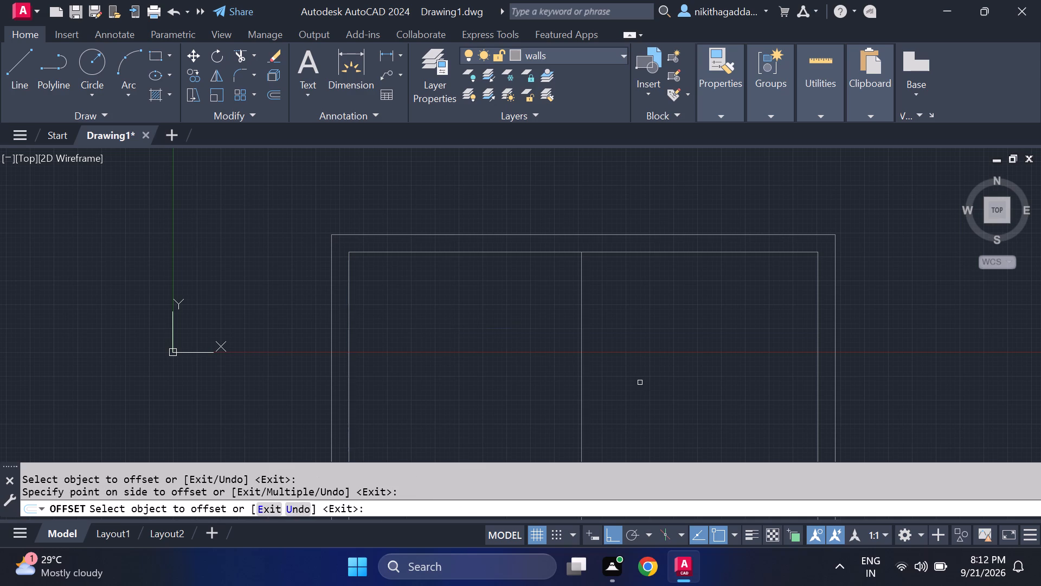
key("Escape")
Offset the new partition line 4.5" to the right to form the partition's thickness.
type("of")
key("Return")
type("4.5")
key("shift+quotedbl")
key("Return")
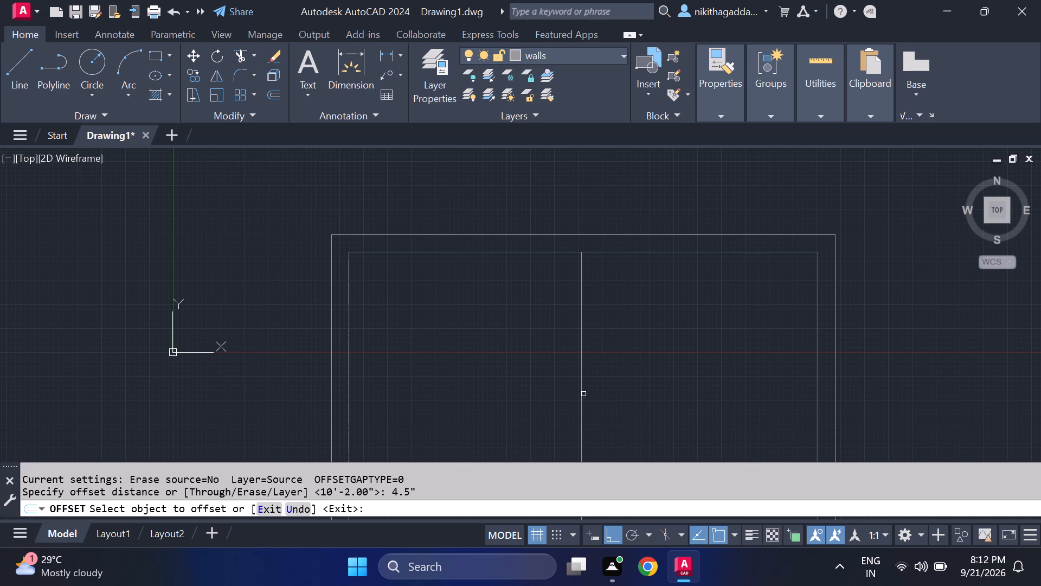
left_click_drag(581, 375, 579, 365)
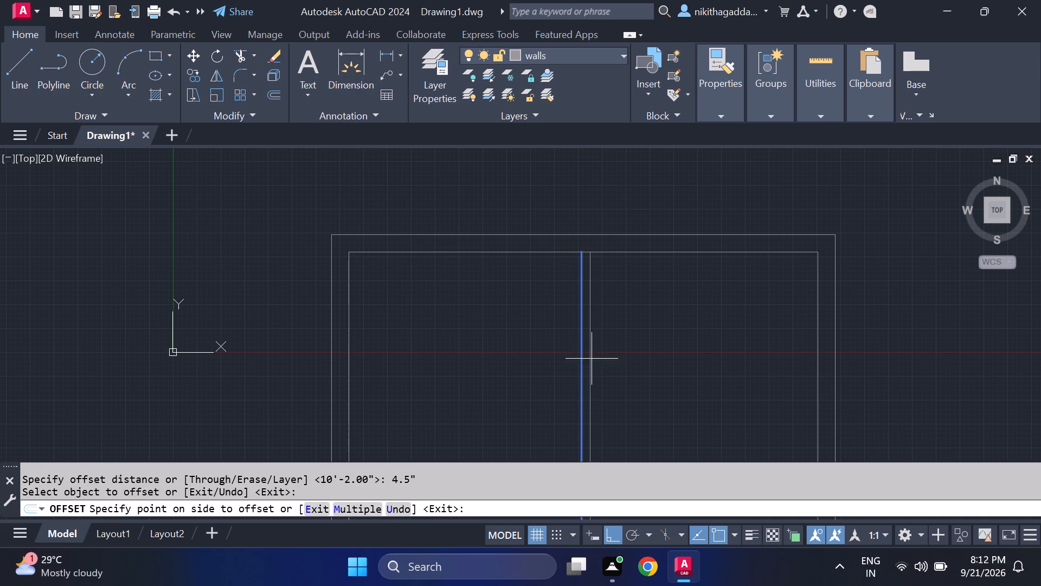
left_click(605, 357)
key("Escape")
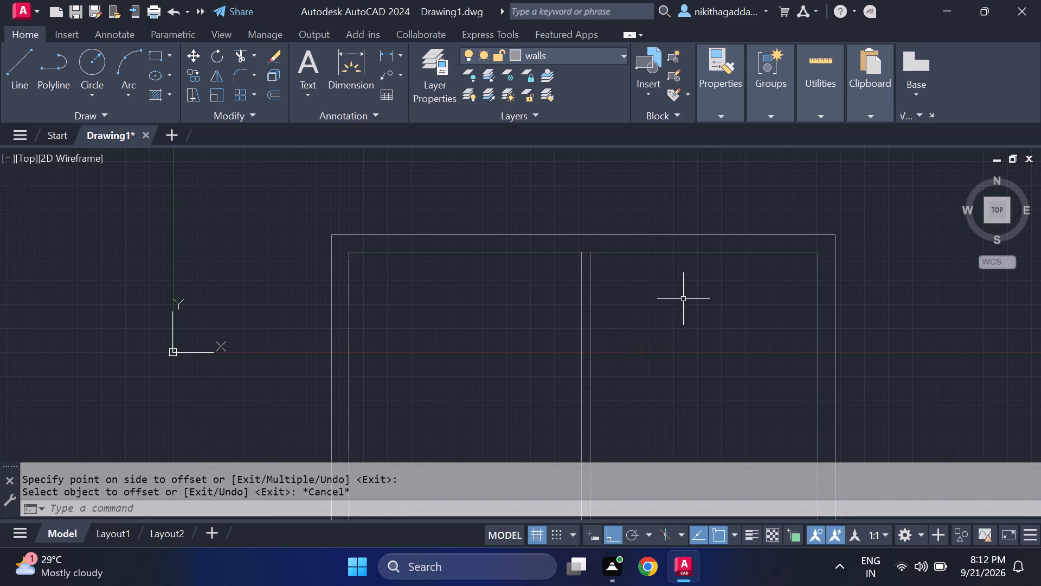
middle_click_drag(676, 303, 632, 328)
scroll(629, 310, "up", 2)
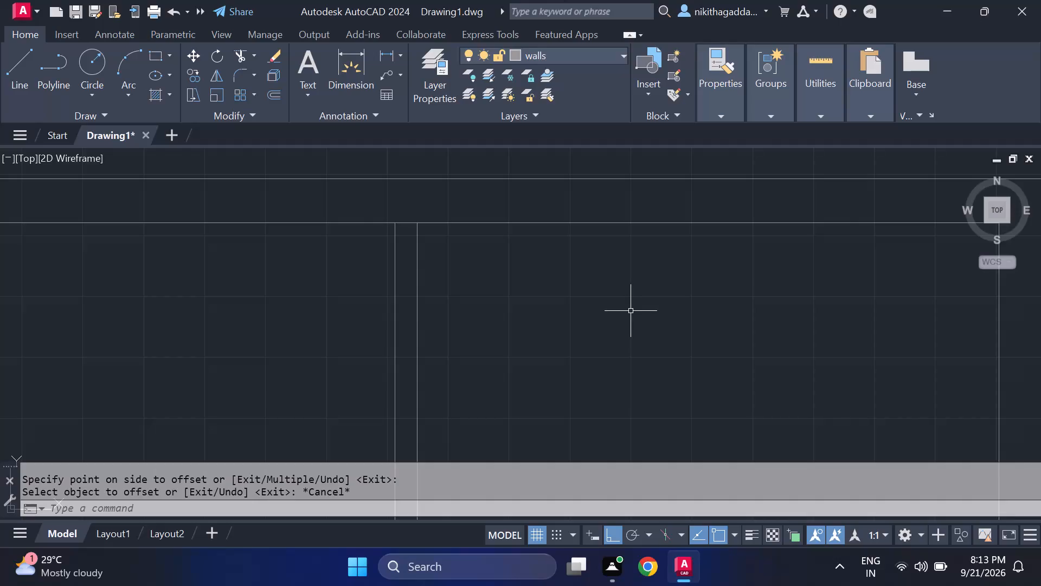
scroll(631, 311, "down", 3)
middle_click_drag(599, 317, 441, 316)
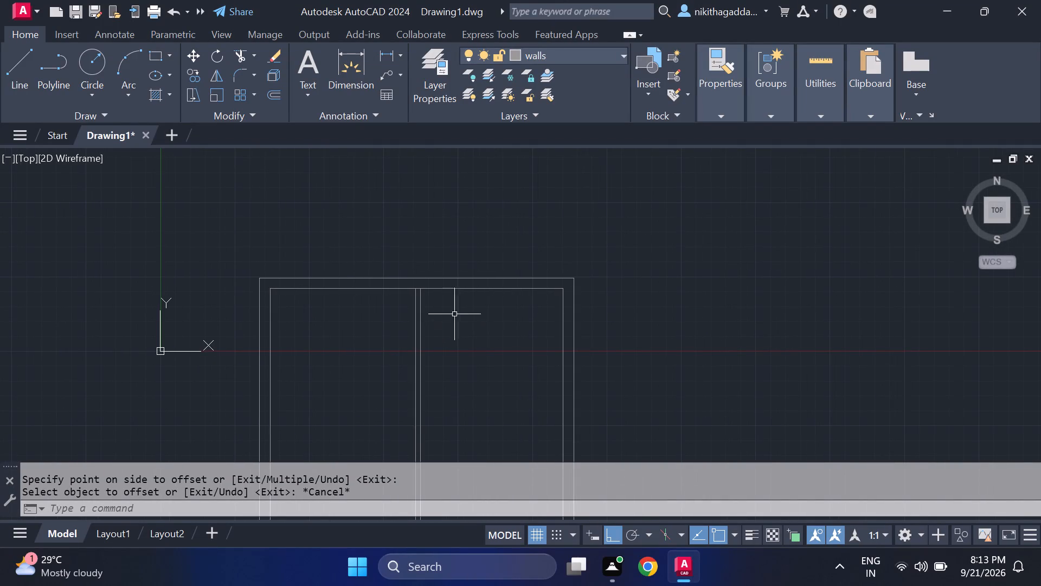
Offset the vertical partition's right line 4'8" to the right to place one face of a second vertical partition.
scroll(497, 310, "up", 1)
scroll(497, 310, "down", 1)
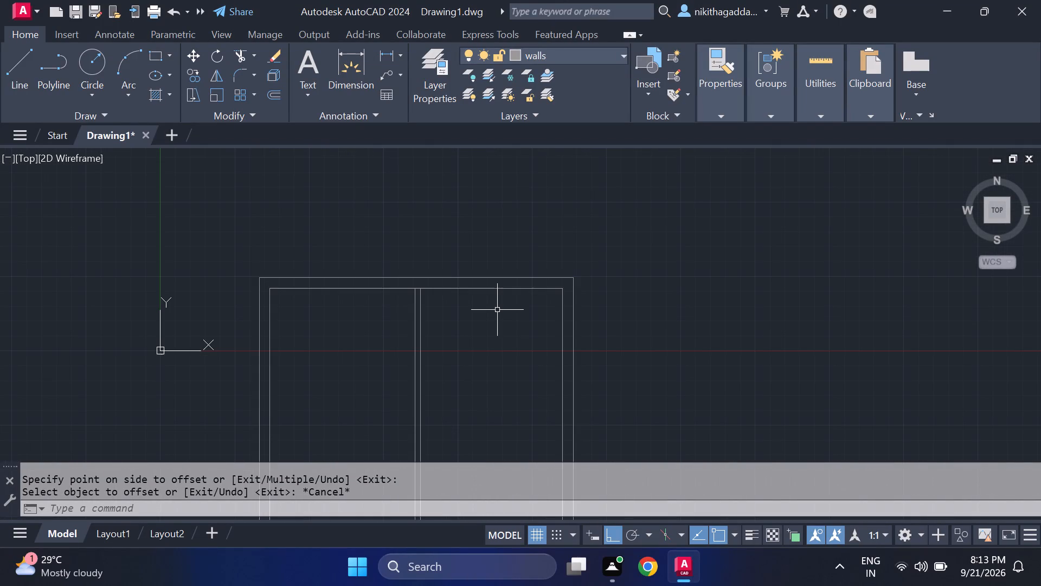
key("Escape")
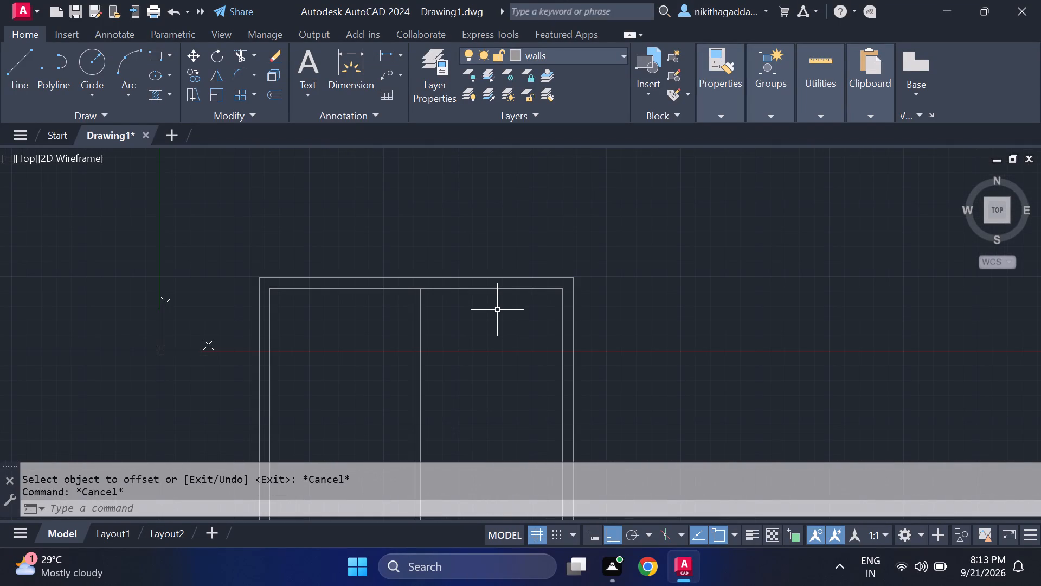
scroll(442, 323, "up", 2)
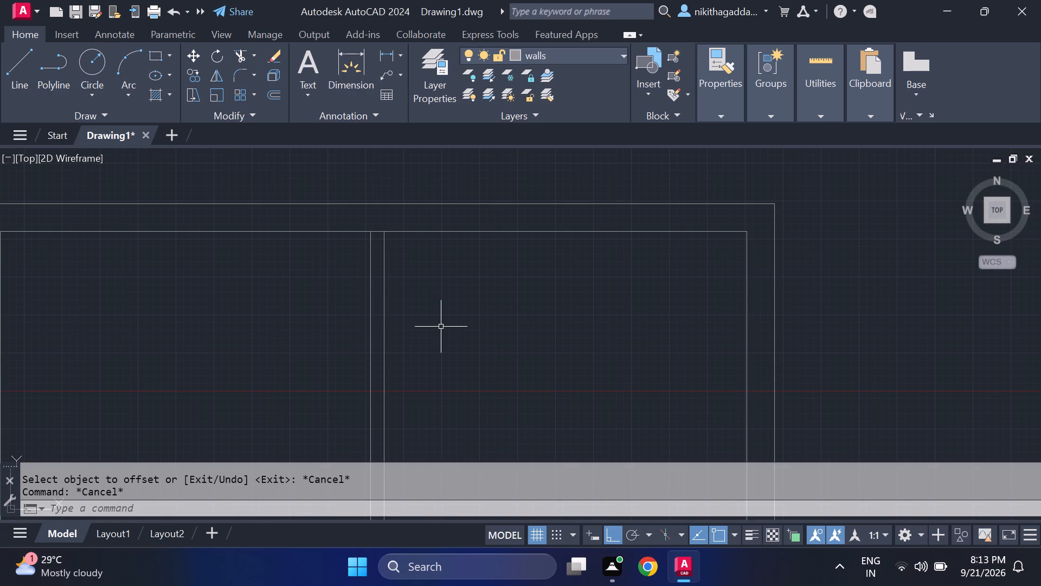
scroll(441, 327, "down", 3)
scroll(435, 300, "up", 3)
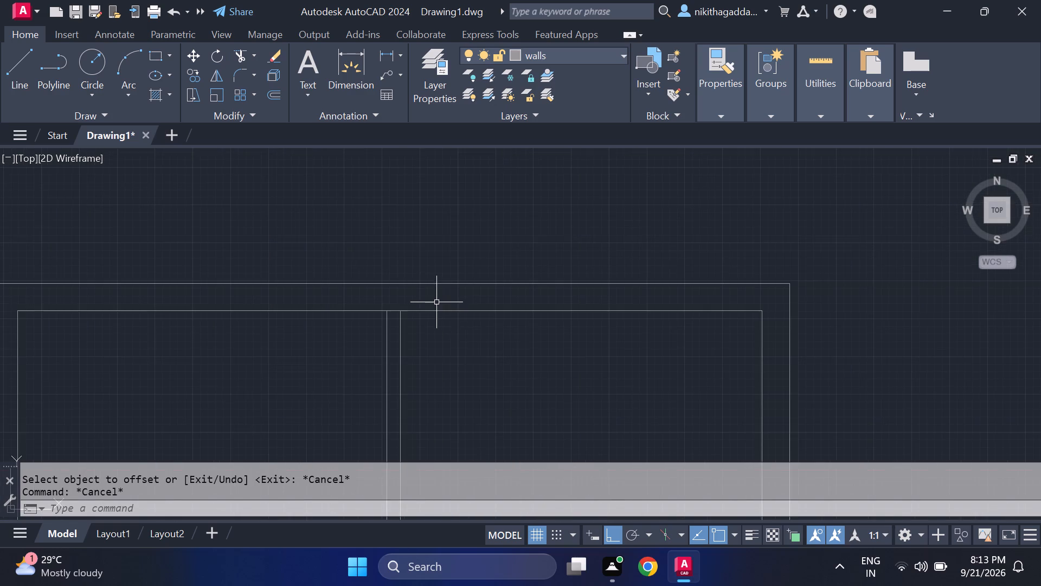
middle_click_drag(489, 367, 470, 306)
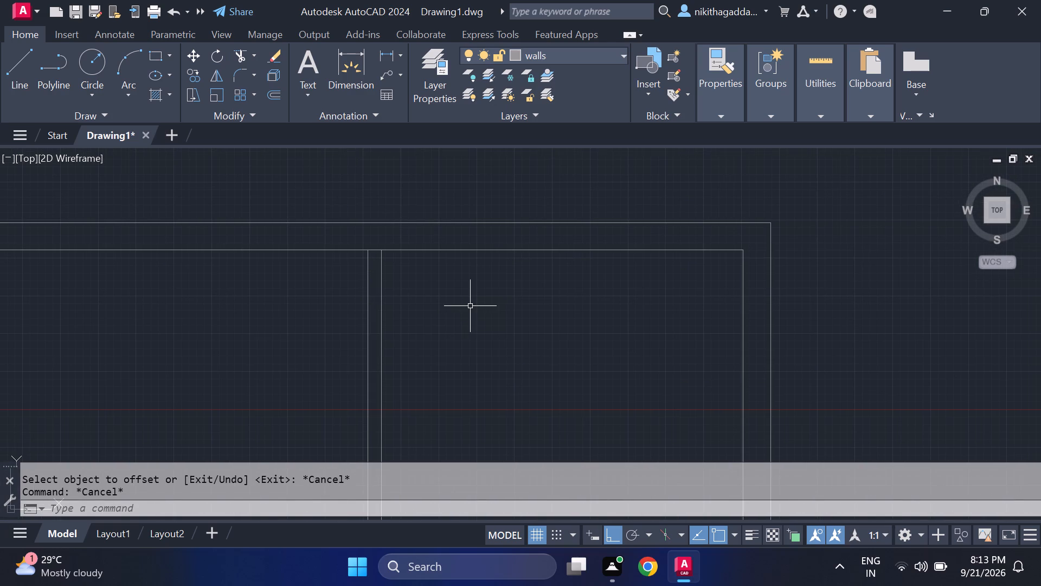
key("Escape")
type("of")
key("Return")
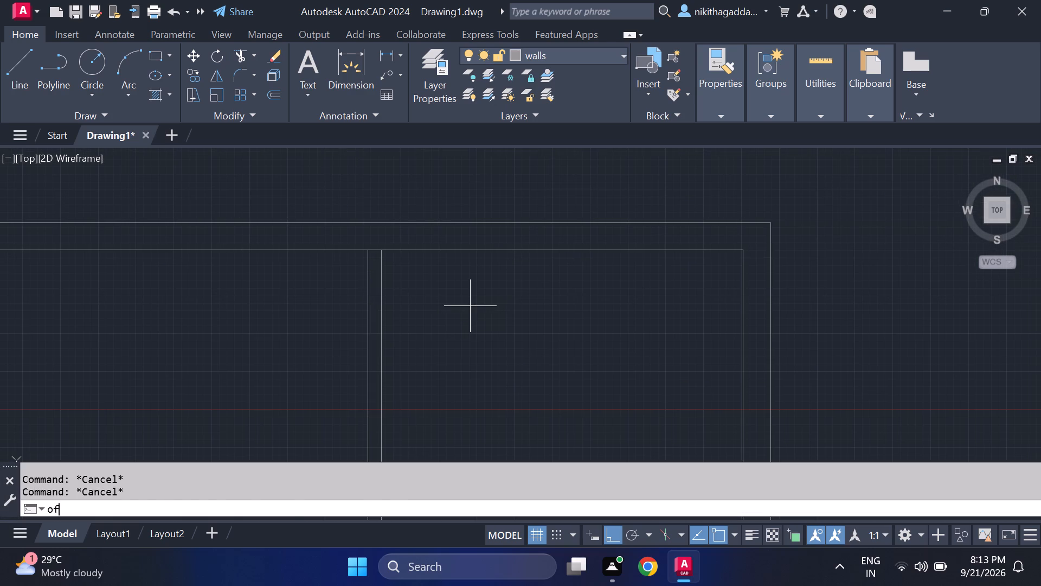
type("4'8")
key("shift+quotedbl")
key("Return")
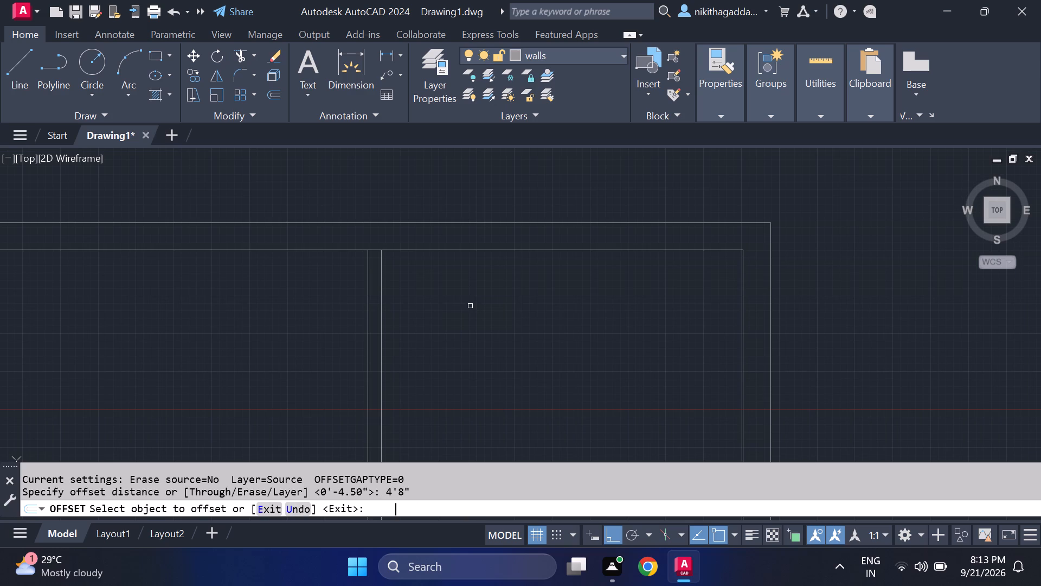
left_click(380, 338)
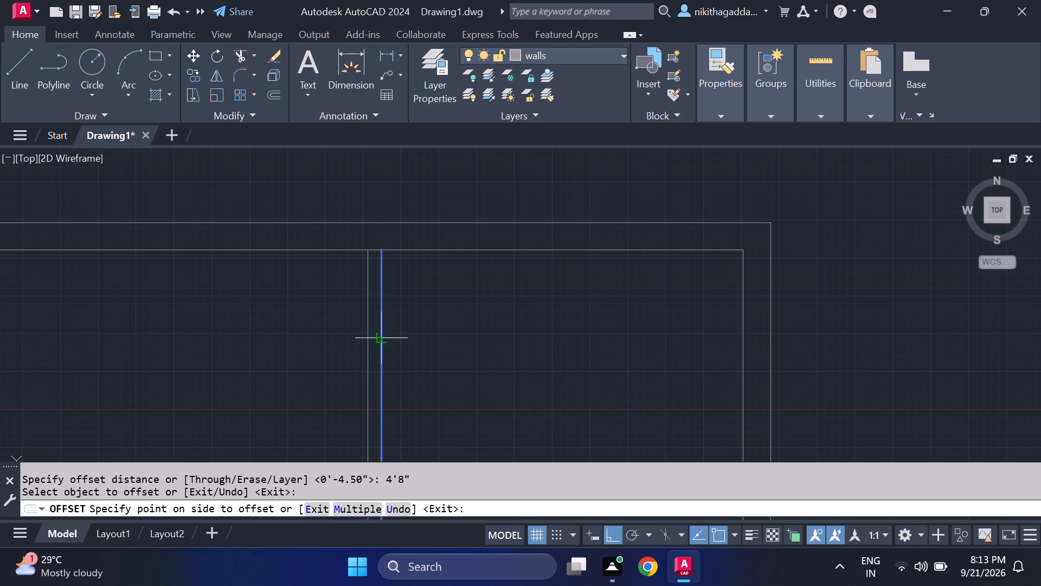
left_click(584, 335)
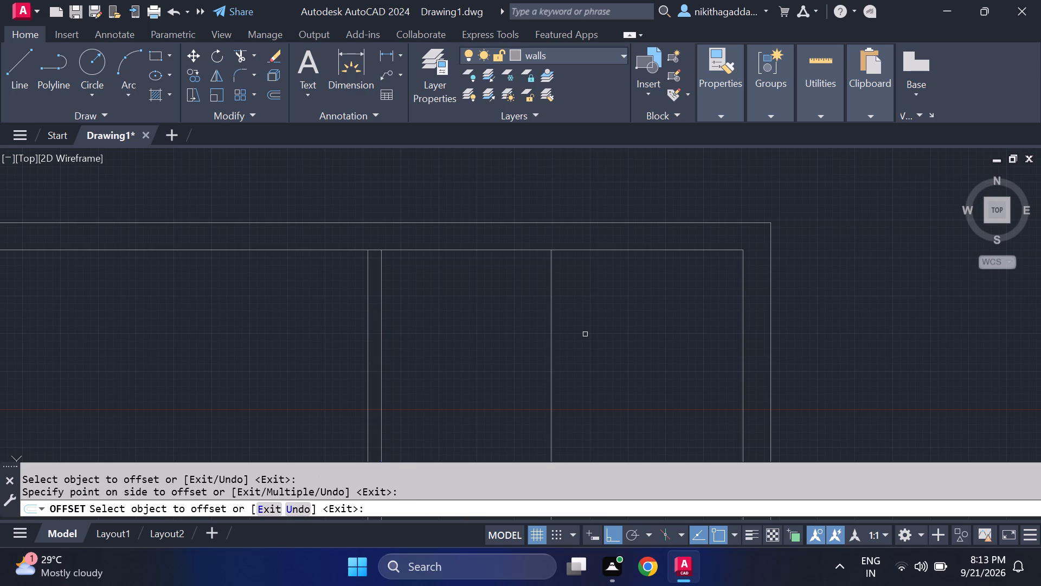
key("Escape")
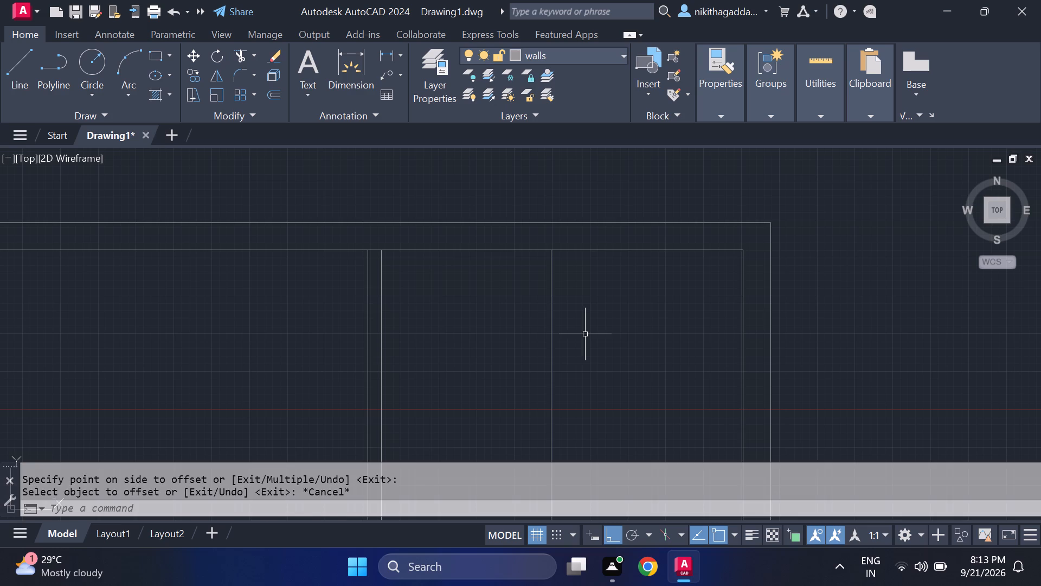
Offset the second partition's line 4.5" to the right to form its thickness.
type("of")
key("Return")
type("4.5")
key("shift+quotedbl")
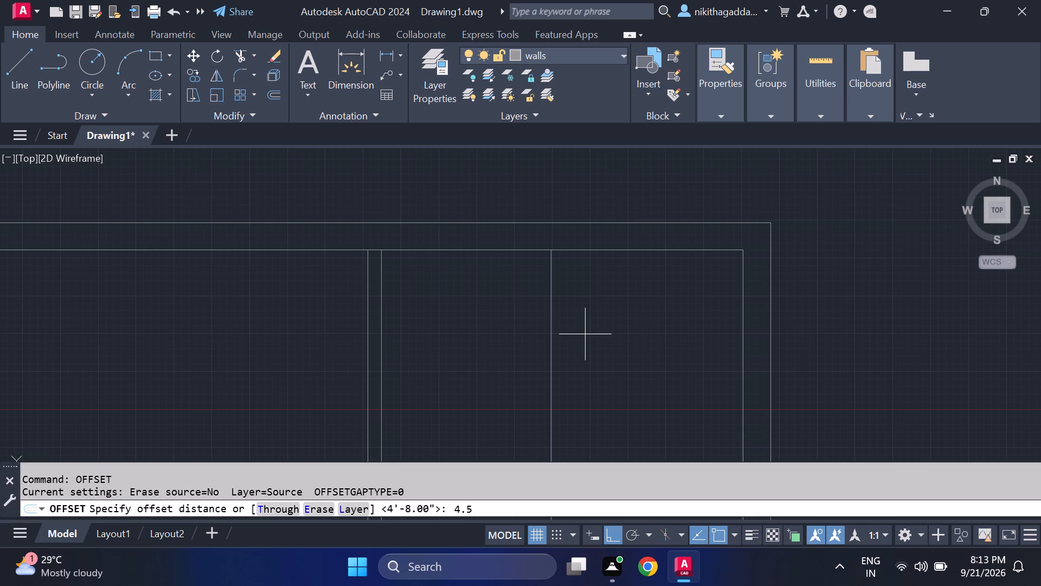
key("Return")
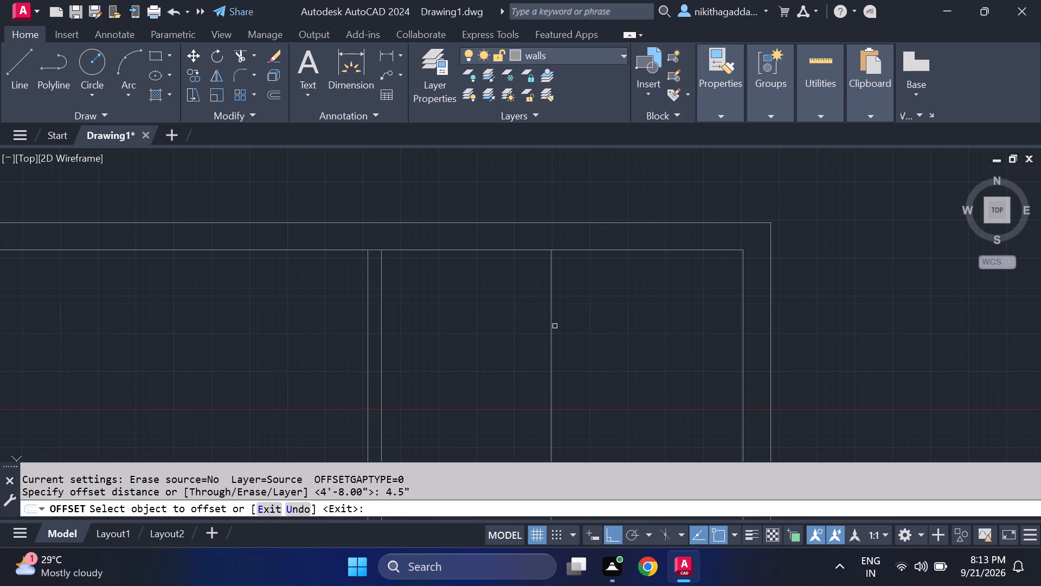
left_click(550, 333)
left_click(606, 324)
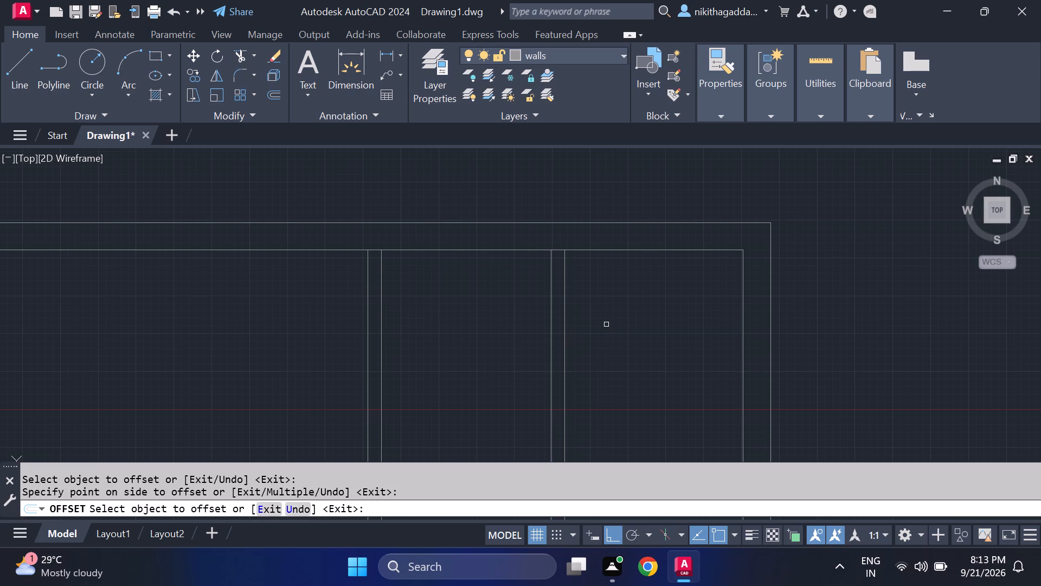
key("Escape")
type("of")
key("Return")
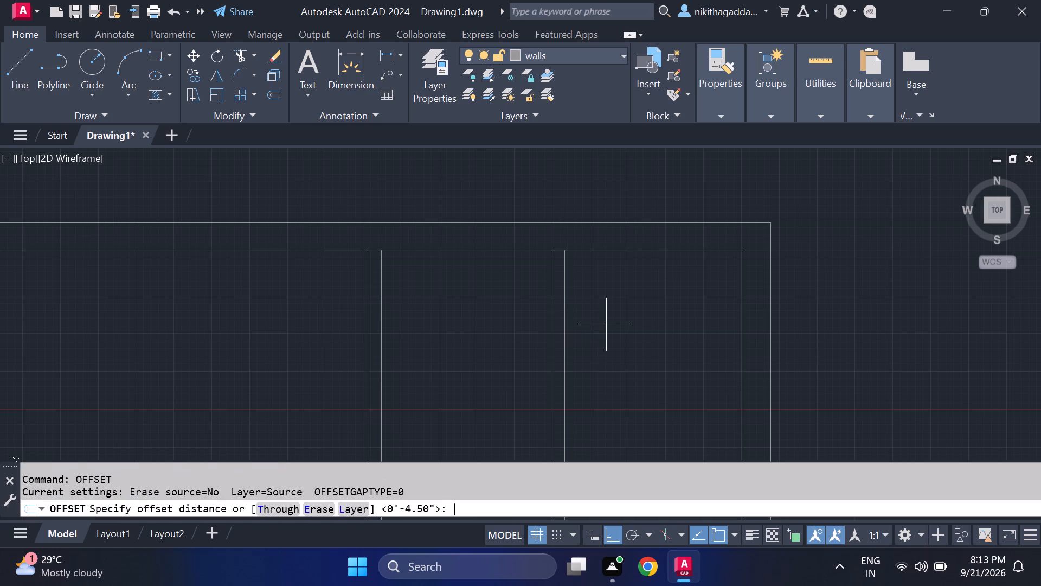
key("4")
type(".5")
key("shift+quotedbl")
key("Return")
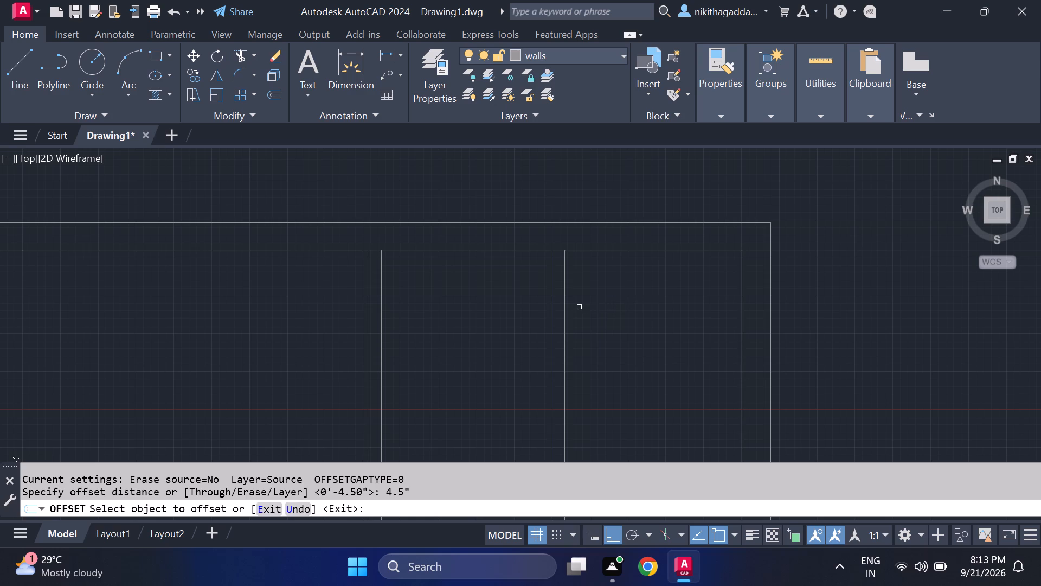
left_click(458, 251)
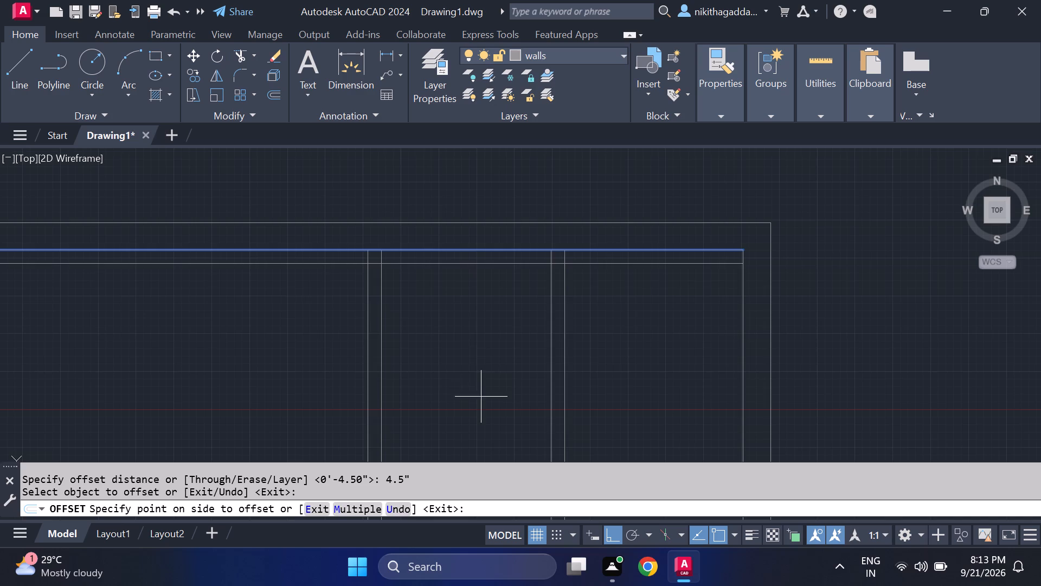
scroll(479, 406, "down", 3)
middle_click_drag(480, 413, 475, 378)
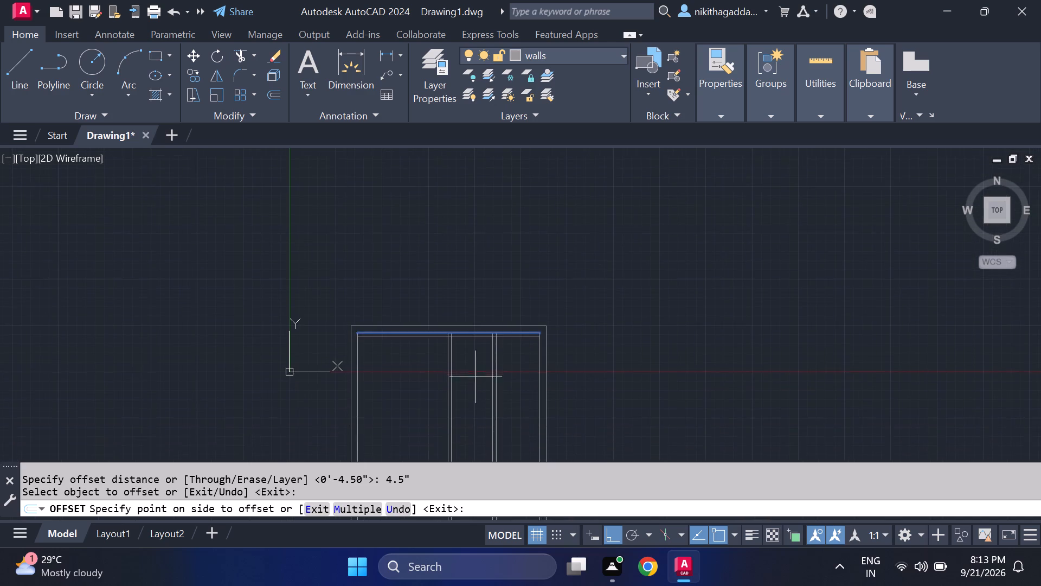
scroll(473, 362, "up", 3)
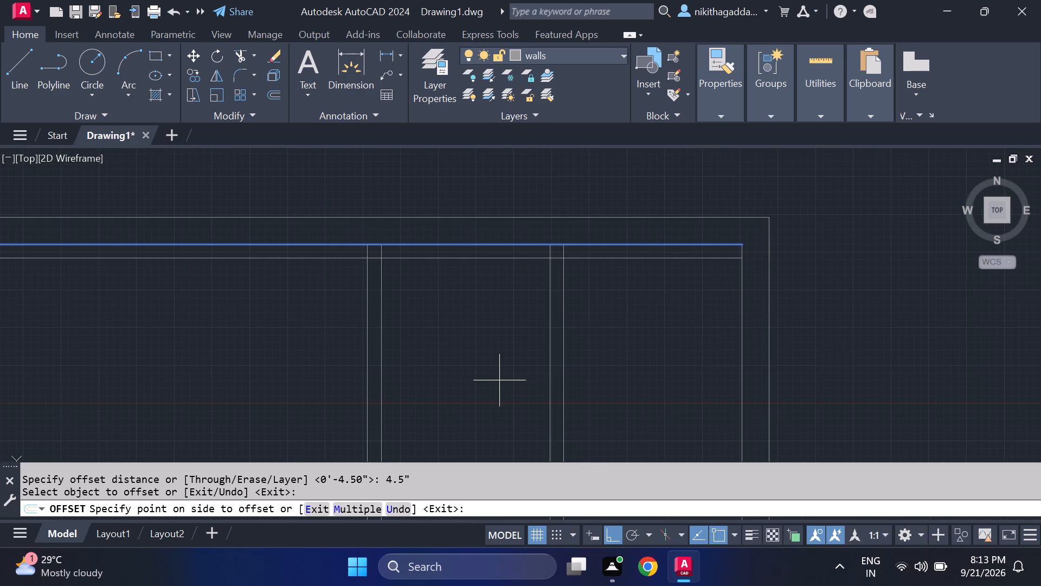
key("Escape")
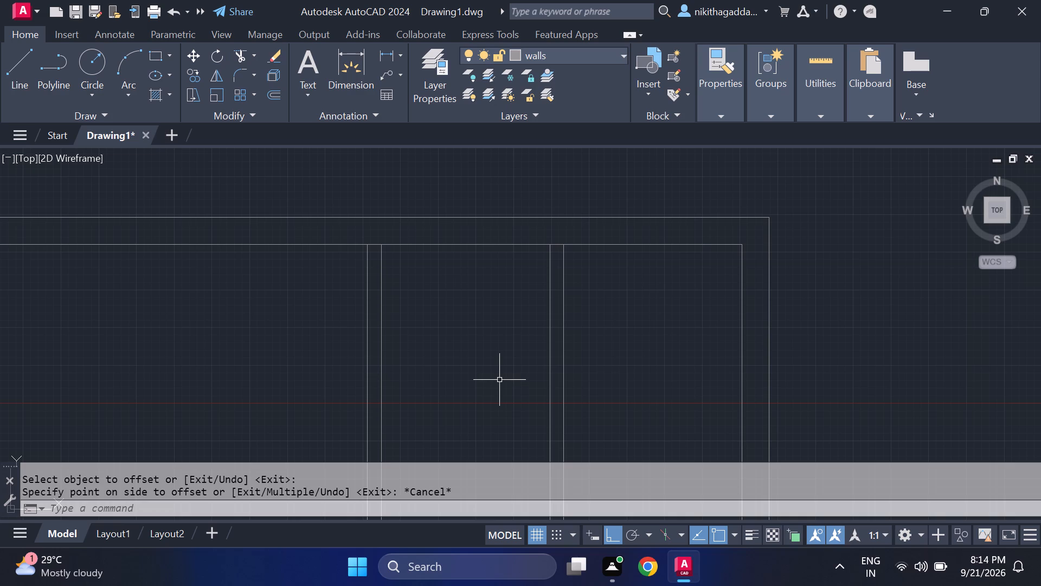
Offset the top wall's inner line 4'5" downward into the interior to place one face of a horizontal partition.
type("of")
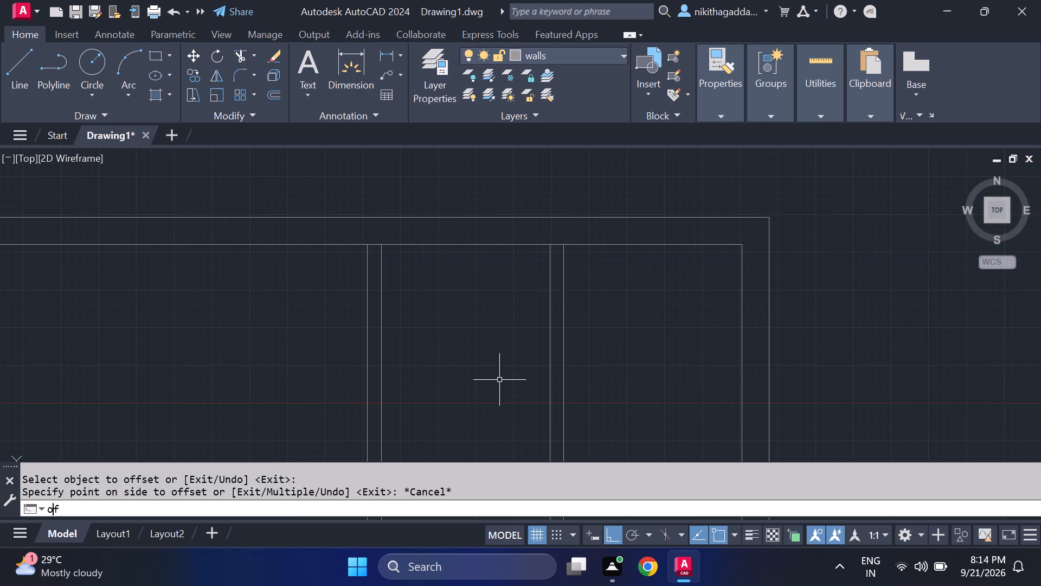
key("Return")
type("4'")
key("5")
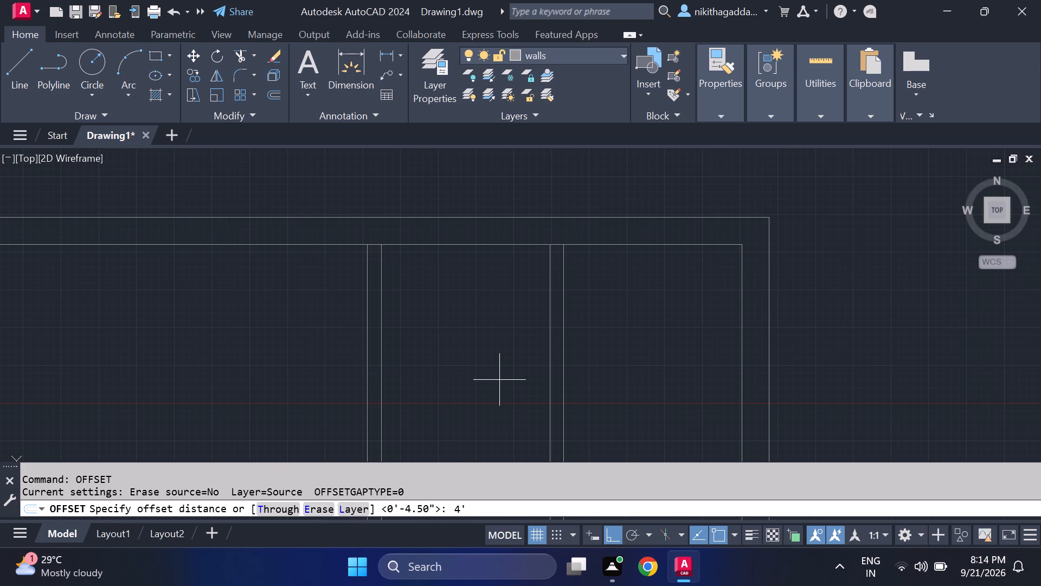
key("shift+quotedbl")
key("Return")
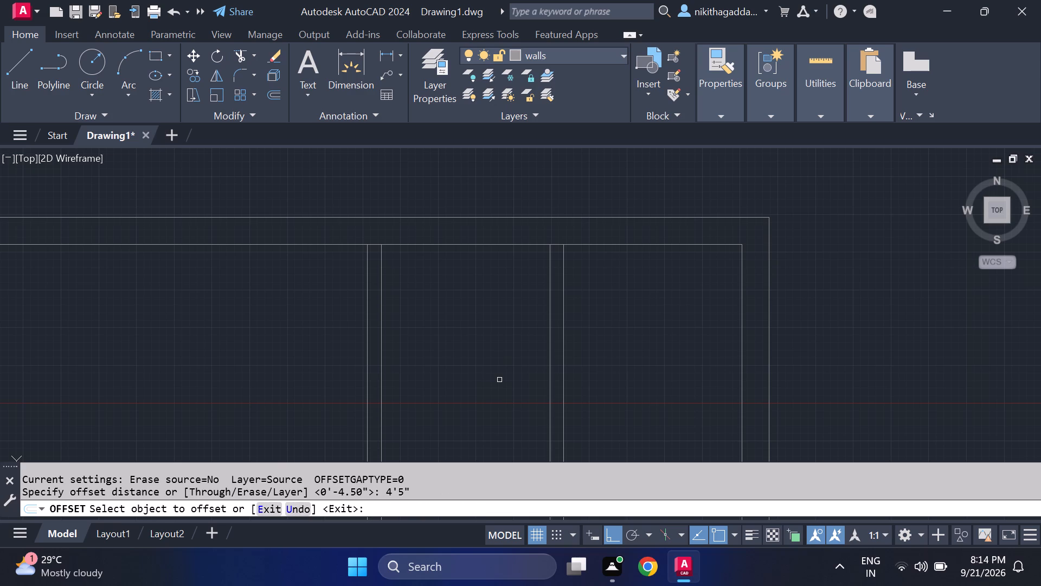
left_click(492, 244)
left_click(477, 359)
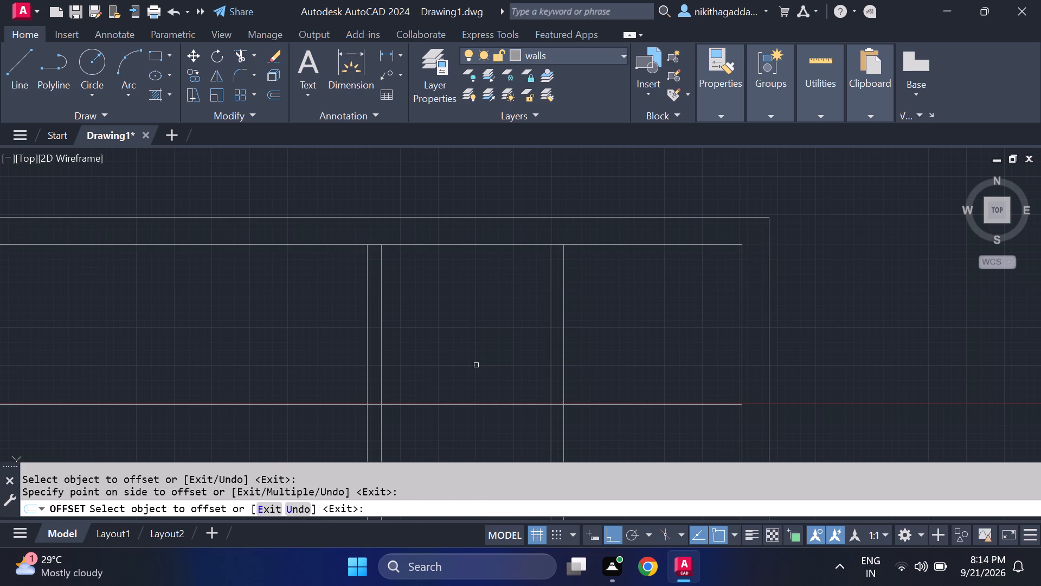
key("Escape")
Offset the new horizontal partition line 4.5" downward to form the partition's thickness.
type("of")
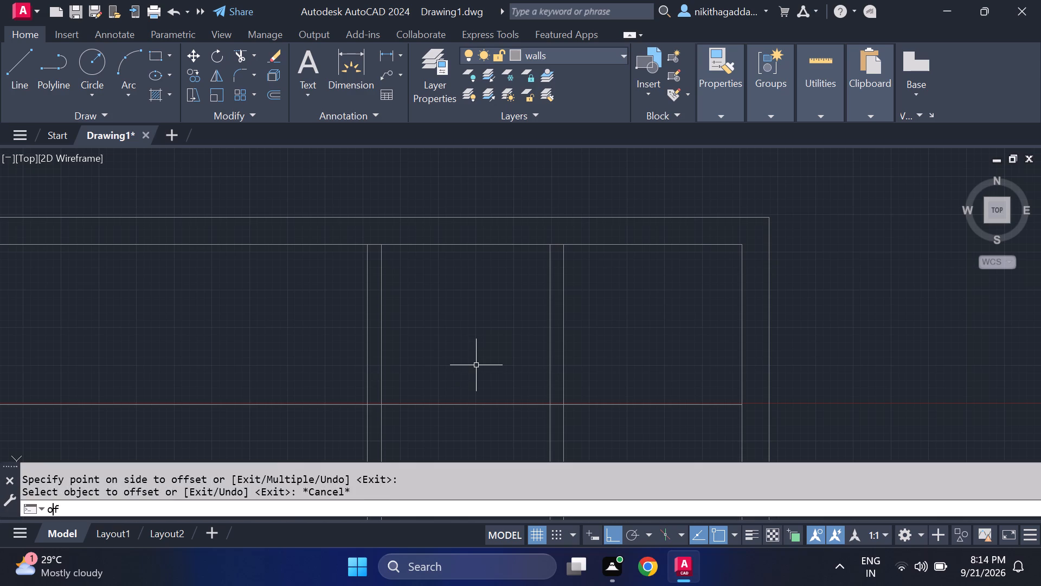
key("Return")
key("4")
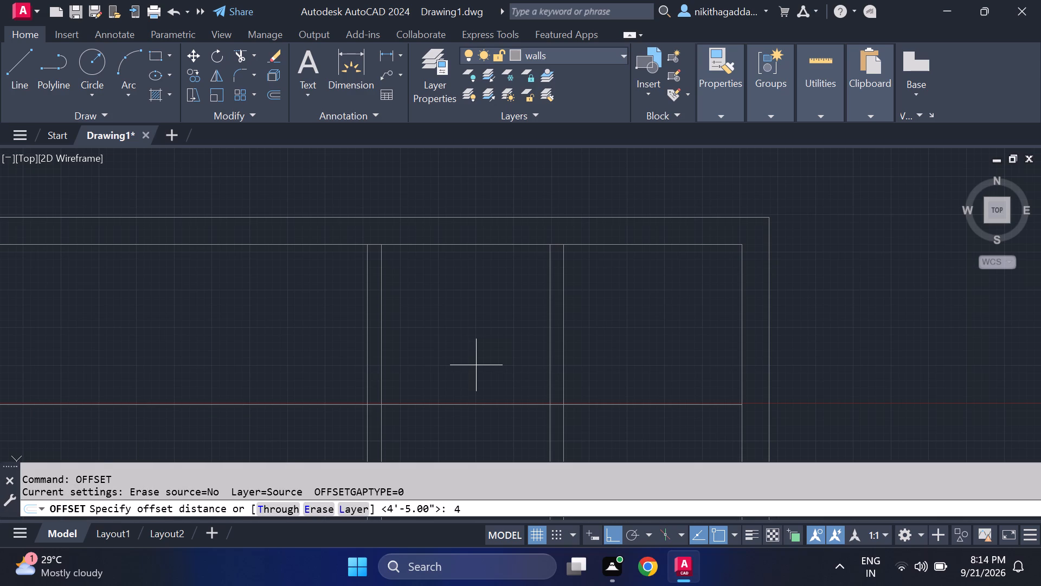
type(".5")
key("shift+quotedbl")
key("Return")
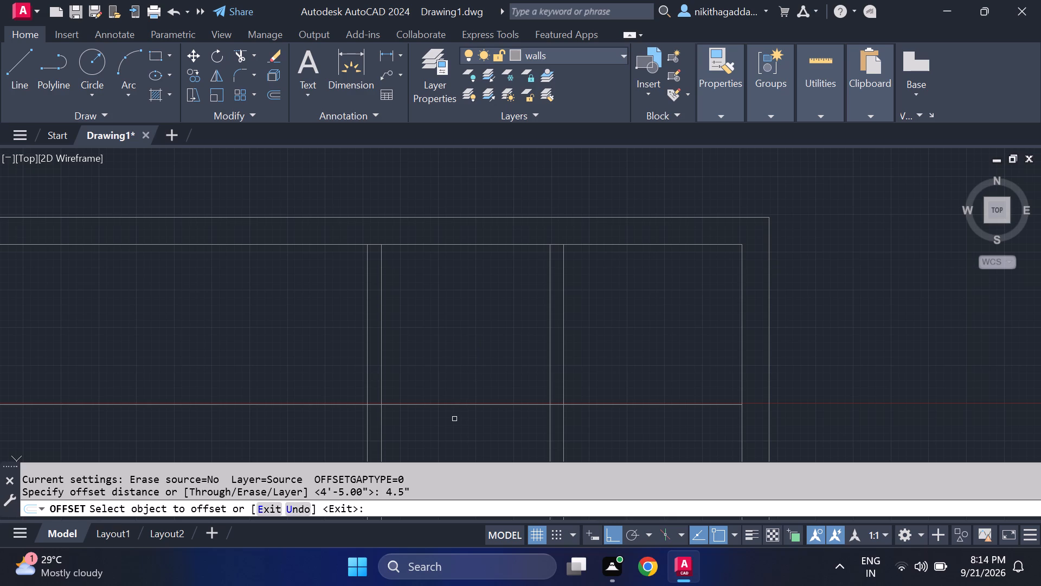
left_click(452, 405)
left_click(451, 430)
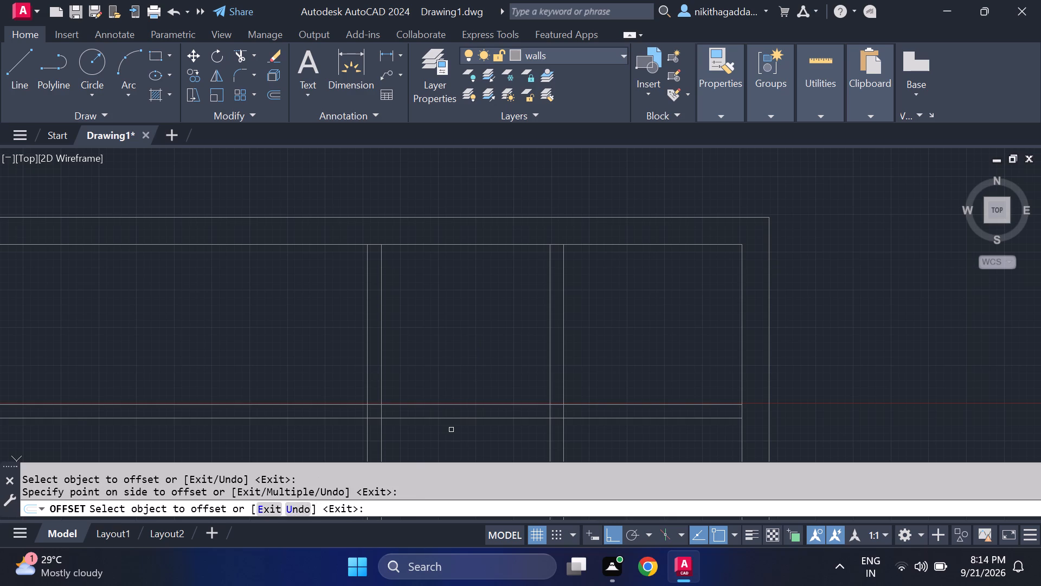
key("Escape")
Trim both lines of the horizontal partition back to the right face of the first vertical partition.
scroll(459, 423, "down", 3)
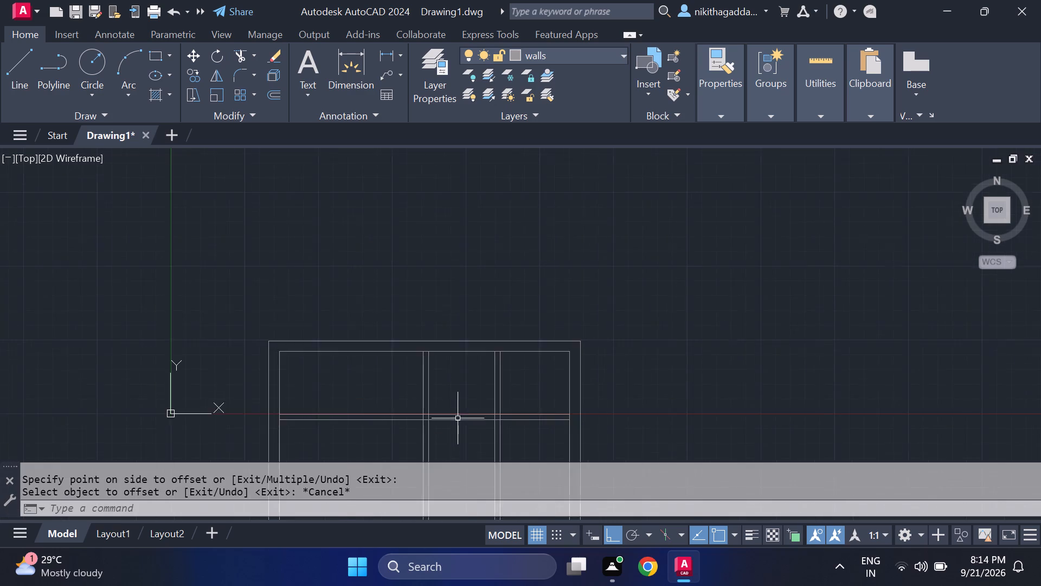
middle_click_drag(467, 425, 471, 380)
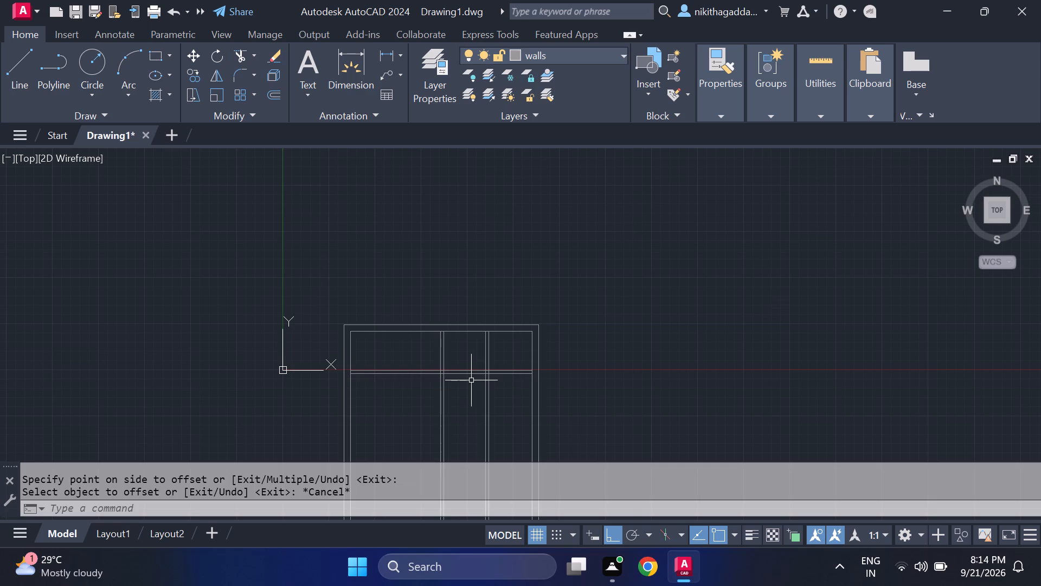
type("tr")
key("Return")
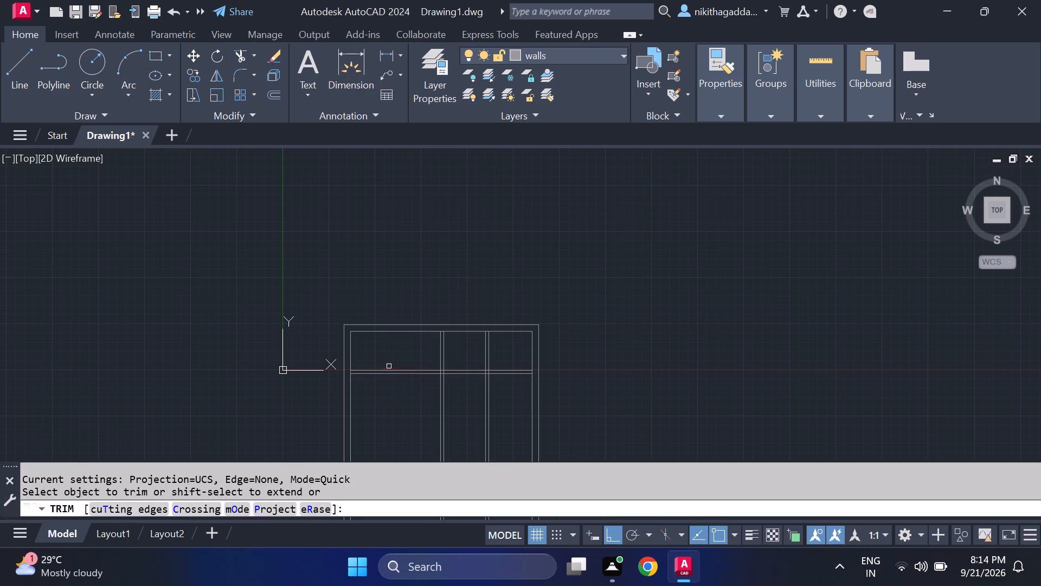
left_click_drag(389, 366, 399, 430)
scroll(464, 345, "up", 1)
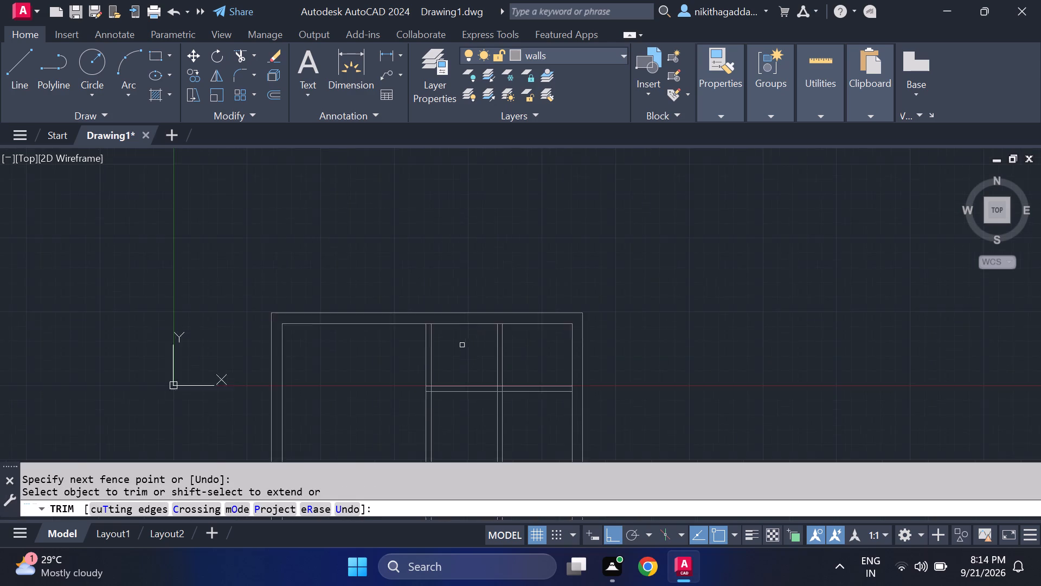
scroll(460, 346, "up", 2)
middle_click_drag(445, 418, 453, 309)
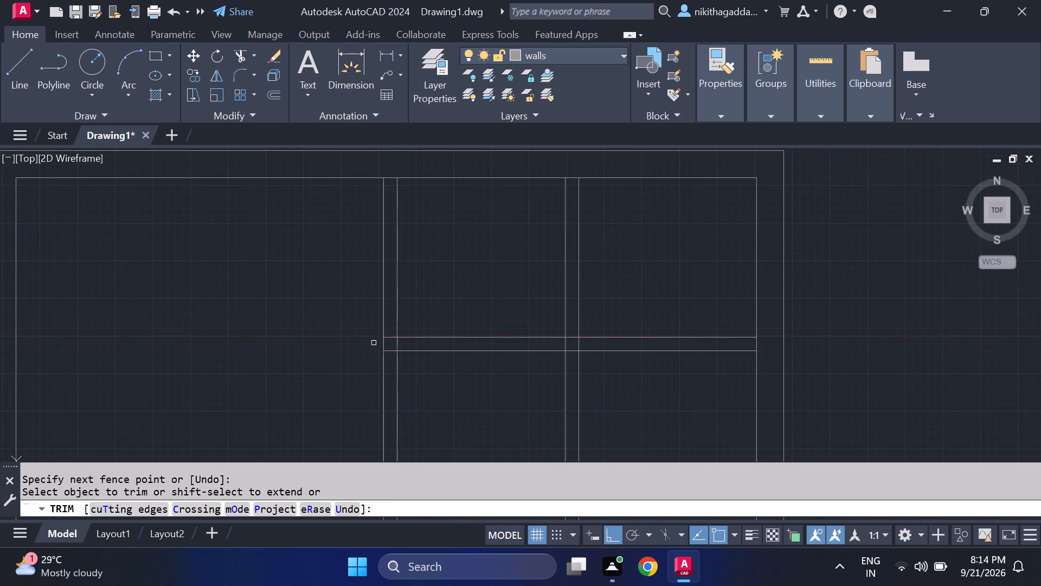
scroll(372, 343, "up", 2)
left_click_drag(408, 318, 416, 378)
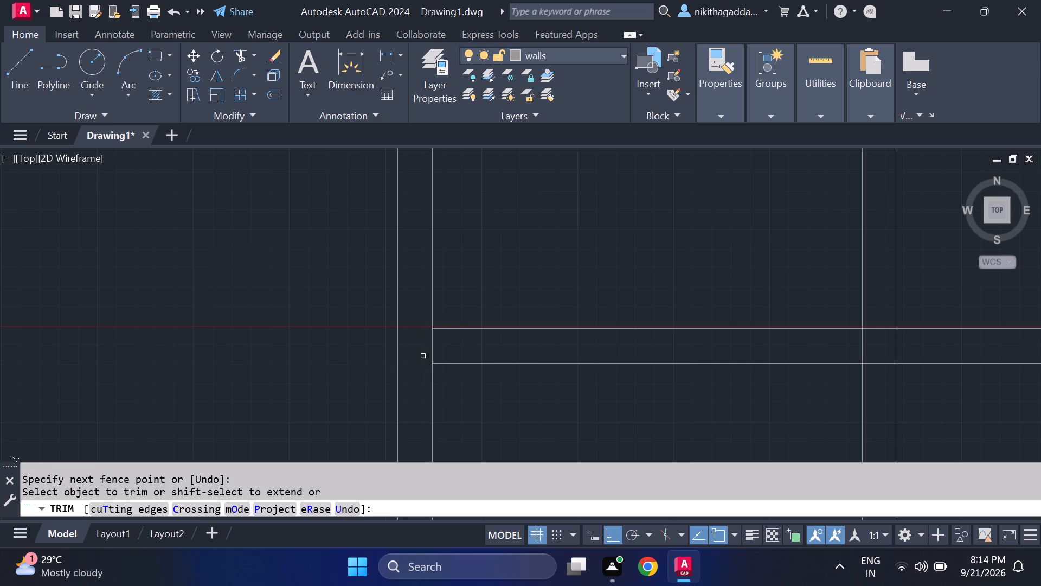
key("Escape")
Draw a short vertical line across the horizontal partition's thickness, about midway between the two vertical partitions.
key("l")
key("Return")
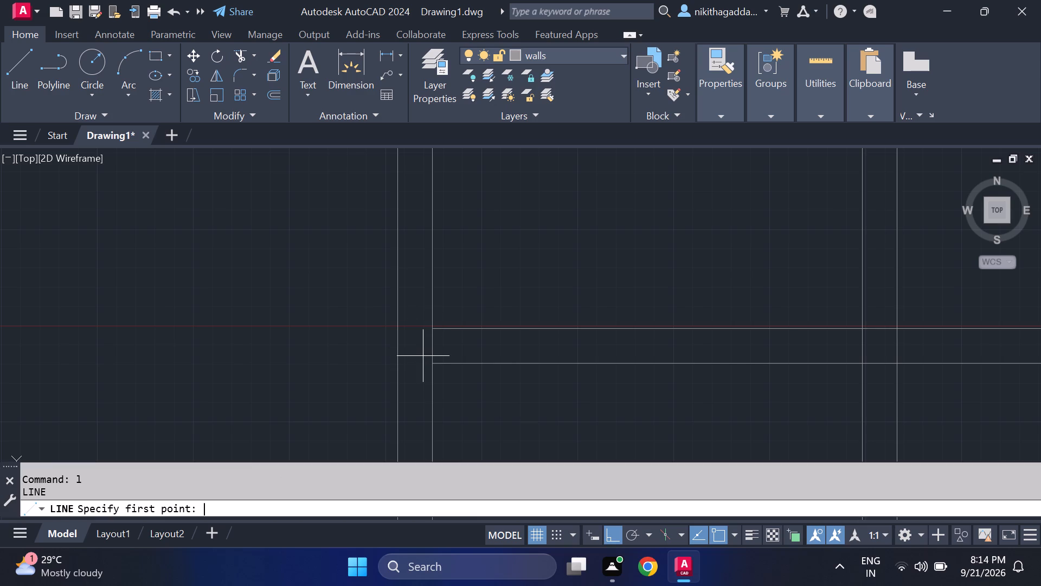
scroll(504, 357, "down", 3)
middle_click_drag(628, 367, 588, 366)
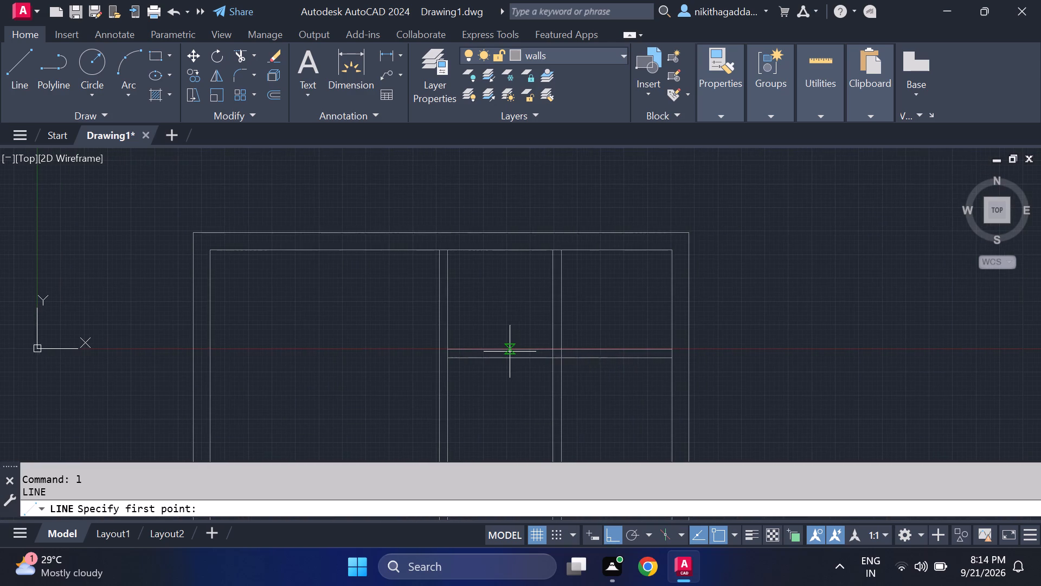
scroll(510, 352, "up", 1)
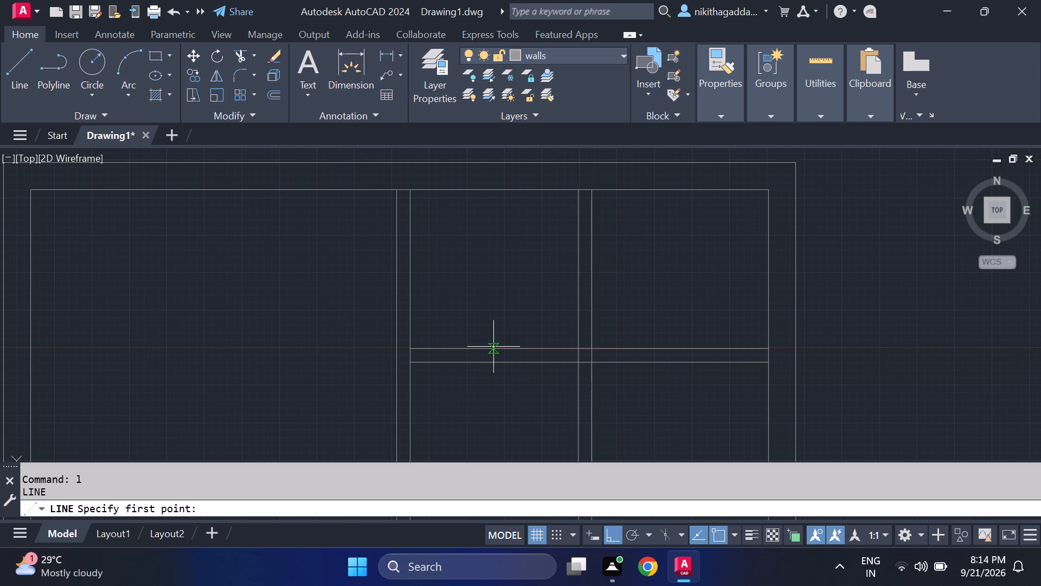
left_click(492, 351)
left_click(494, 367)
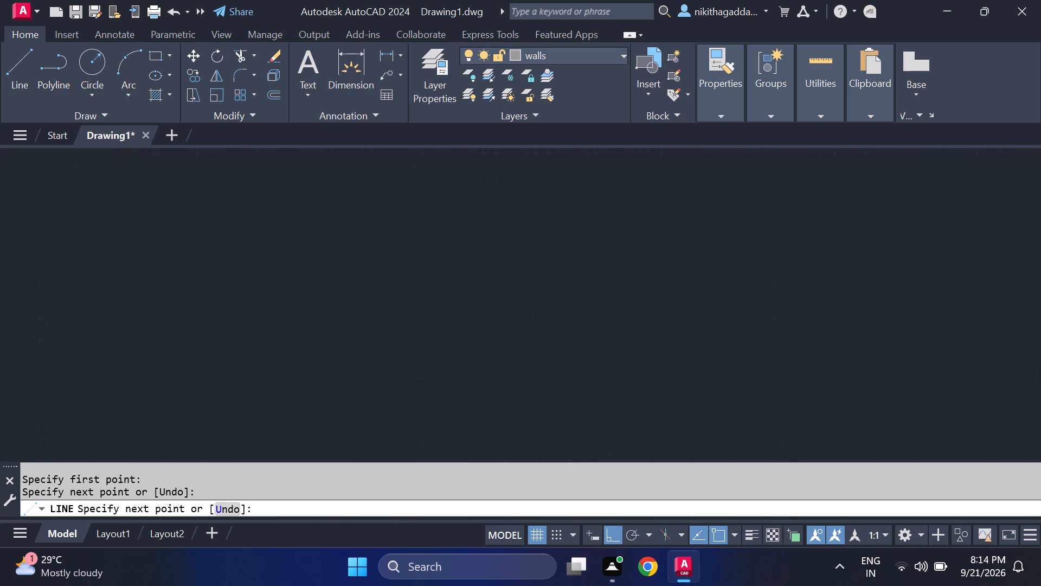
key("Escape")
Trim the two horizontal partition lines between the first vertical partition and the new short cross line.
type("tr")
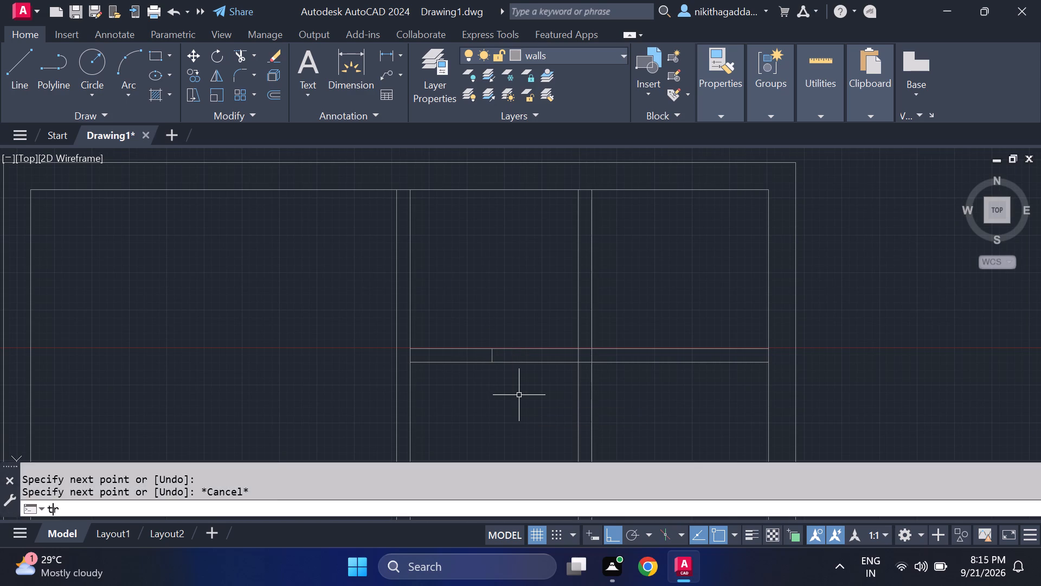
key("Return")
left_click_drag(456, 324, 457, 330)
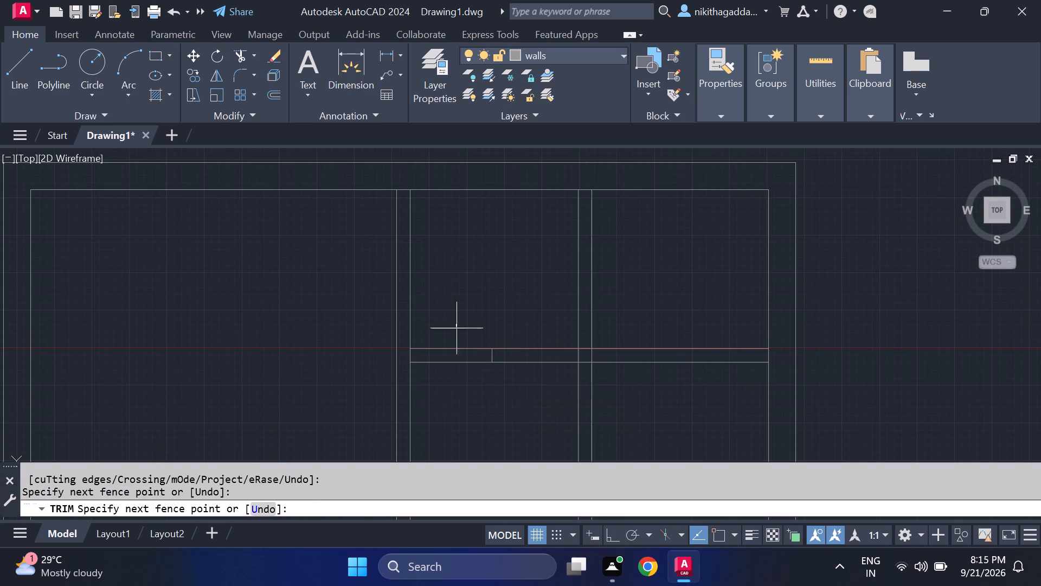
left_click_drag(457, 330, 469, 405)
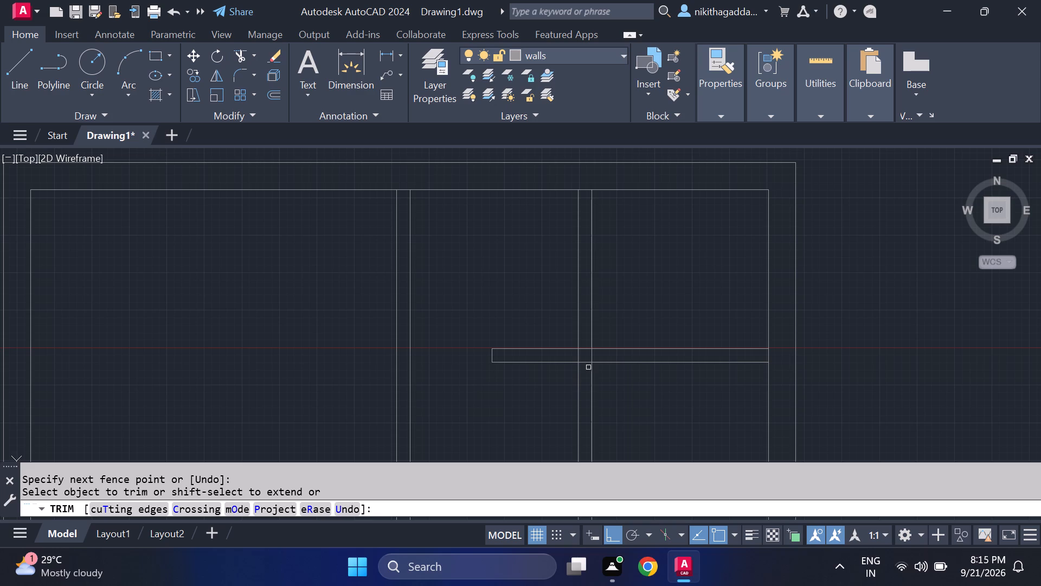
Trim off both lines of the second vertical partition below the horizontal partition.
left_click_drag(633, 395, 583, 410)
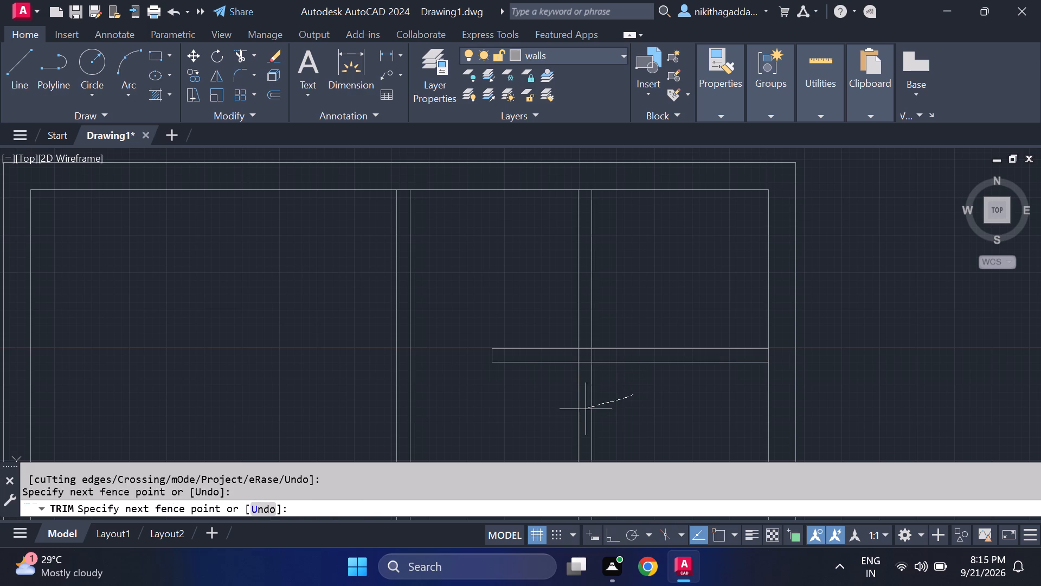
left_click_drag(583, 410, 548, 423)
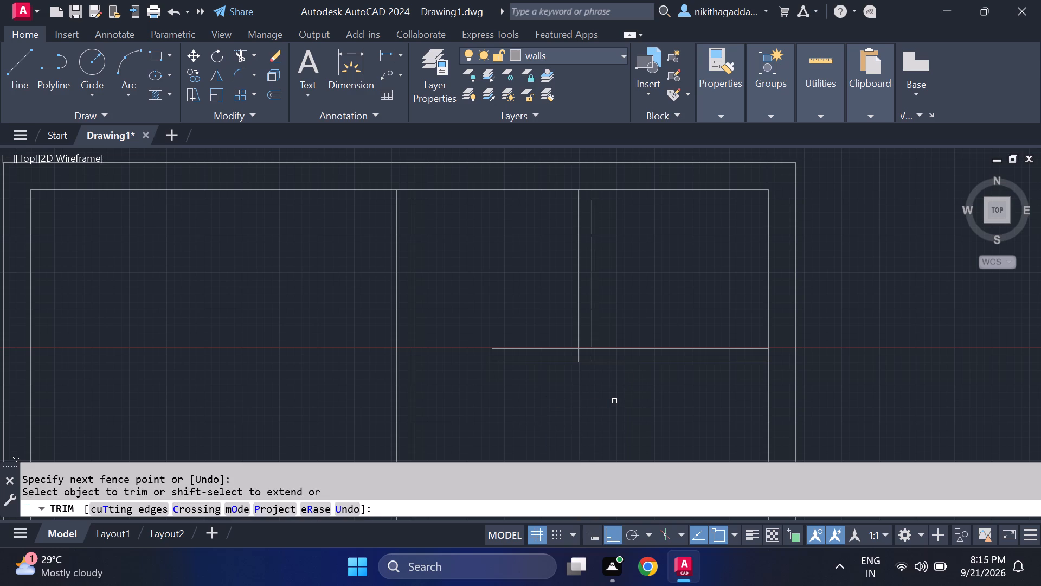
key("Escape")
left_click(614, 401)
Draw a short vertical line across the horizontal partition's thickness, between the second vertical partition and the right outer wall.
key("l")
key("Return")
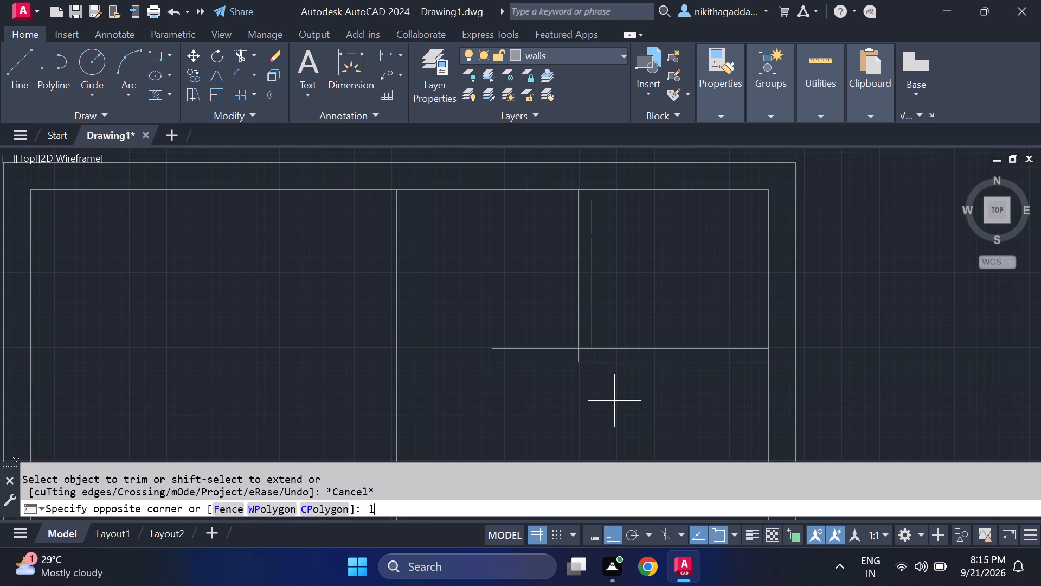
left_click(667, 350)
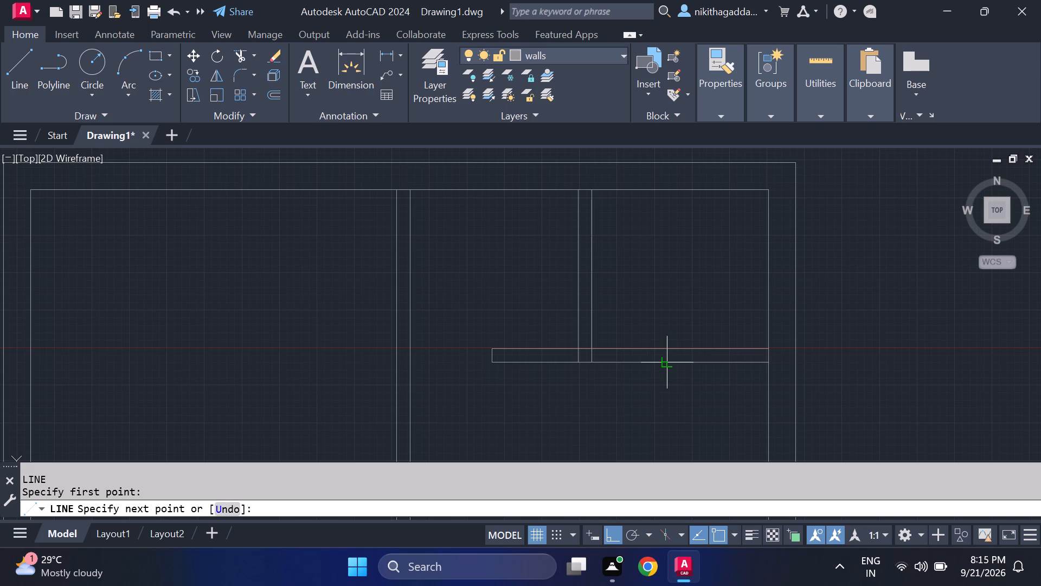
left_click(669, 366)
key("Escape")
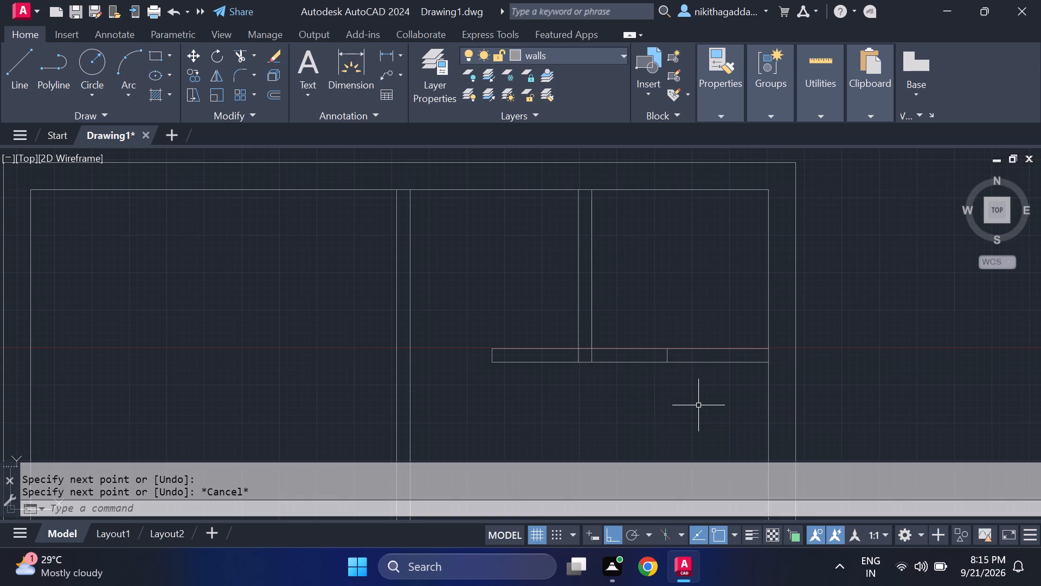
Trim both horizontal partition lines between the right-hand short cross line and the right outer wall.
type("tr")
key("Return")
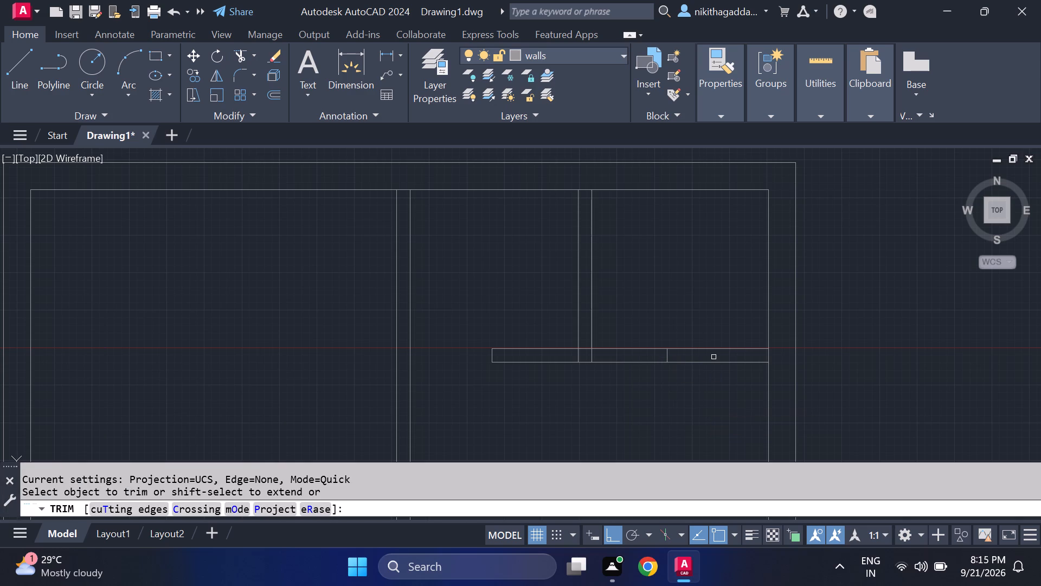
left_click(716, 347)
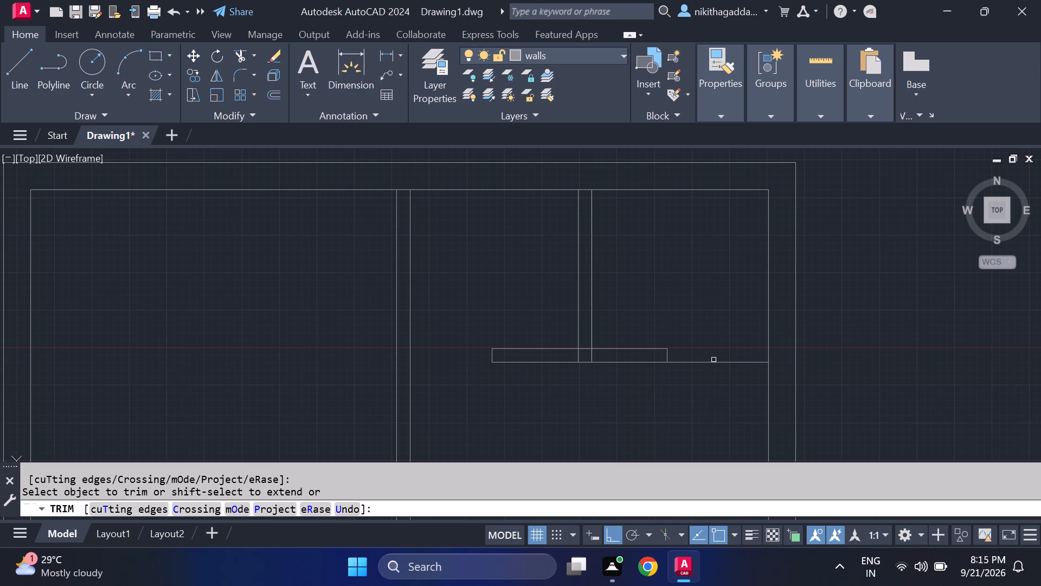
left_click(712, 364)
key("Escape")
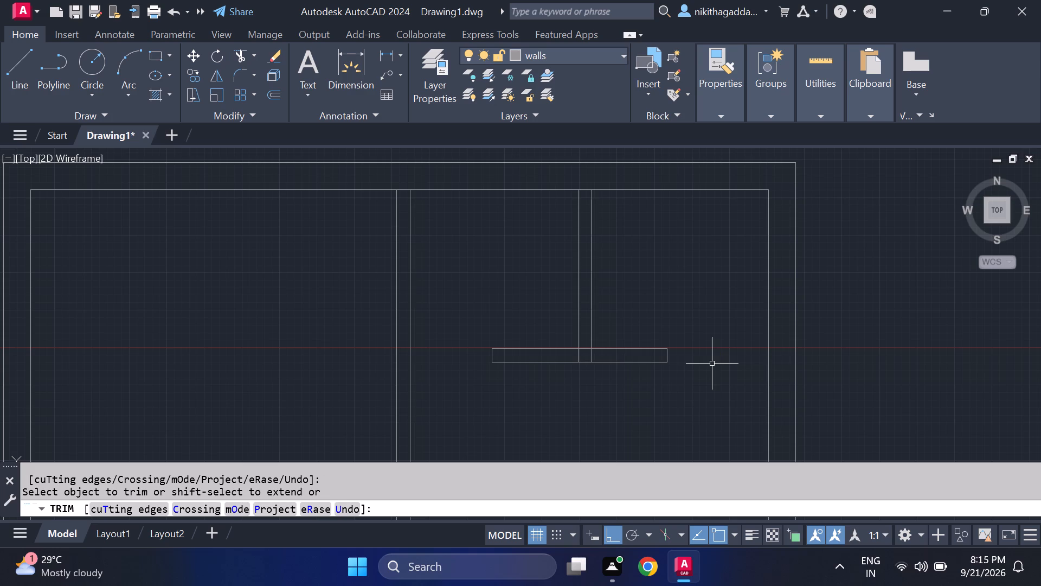
Draw a horizontal line from the midpoint of the horizontal partition's right end to the right wall's inner face.
key("l")
key("Return")
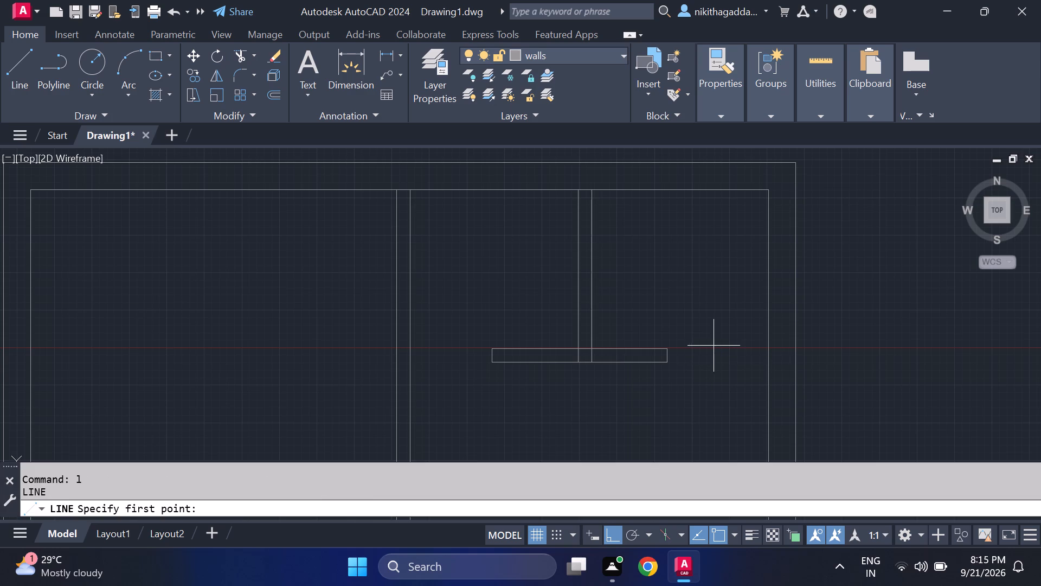
left_click(667, 354)
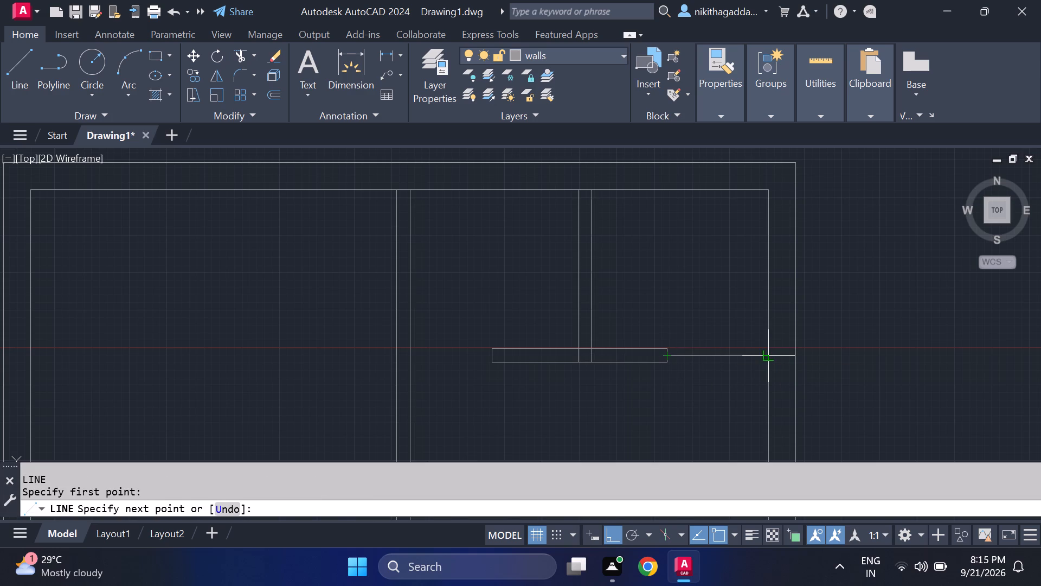
left_click(768, 351)
key("Return")
Draw a horizontal line from the midpoint of the horizontal partition's left end to the first vertical partition's right face.
key("Return")
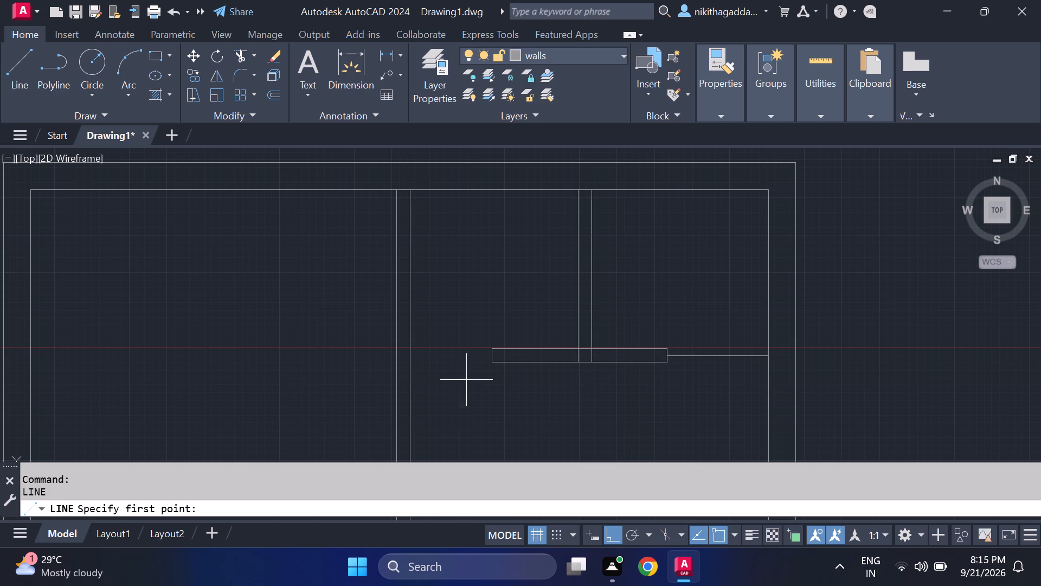
left_click(487, 355)
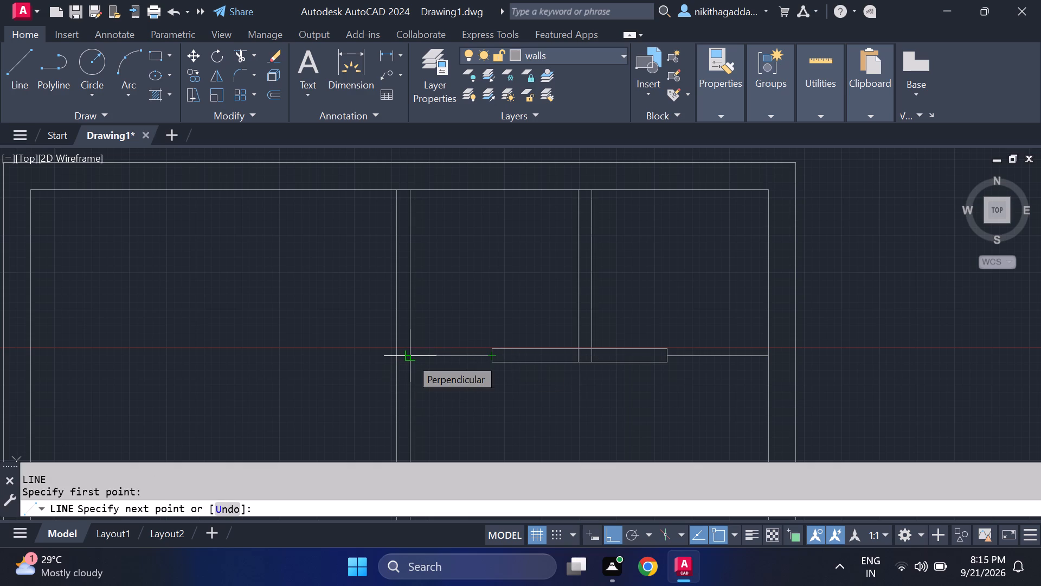
left_click(410, 358)
key("Escape")
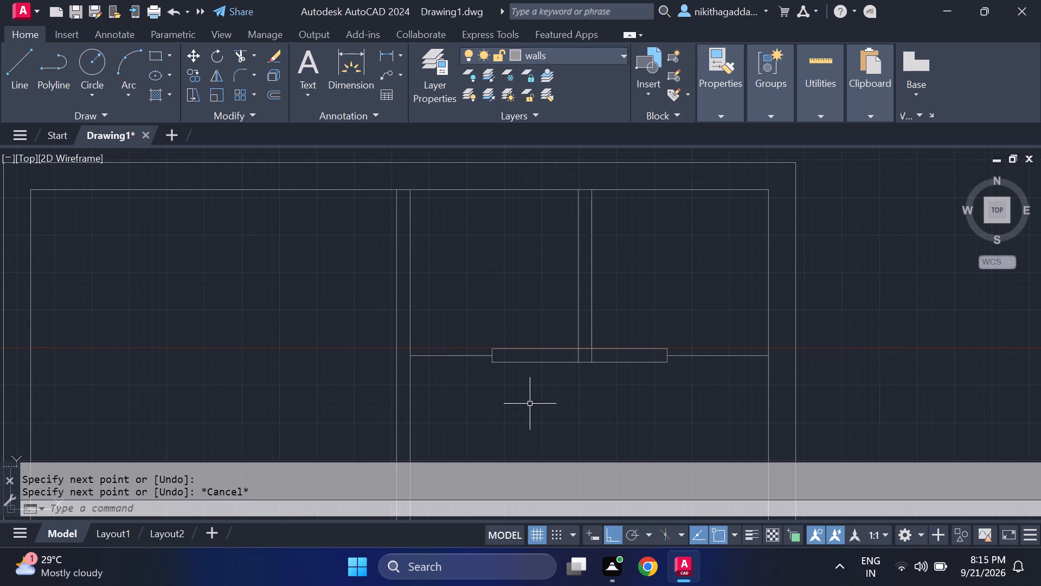
Offset the top wall's inner line 13'3" downward to place one face of a second horizontal partition.
scroll(526, 396, "down", 3)
middle_click_drag(525, 428, 520, 411)
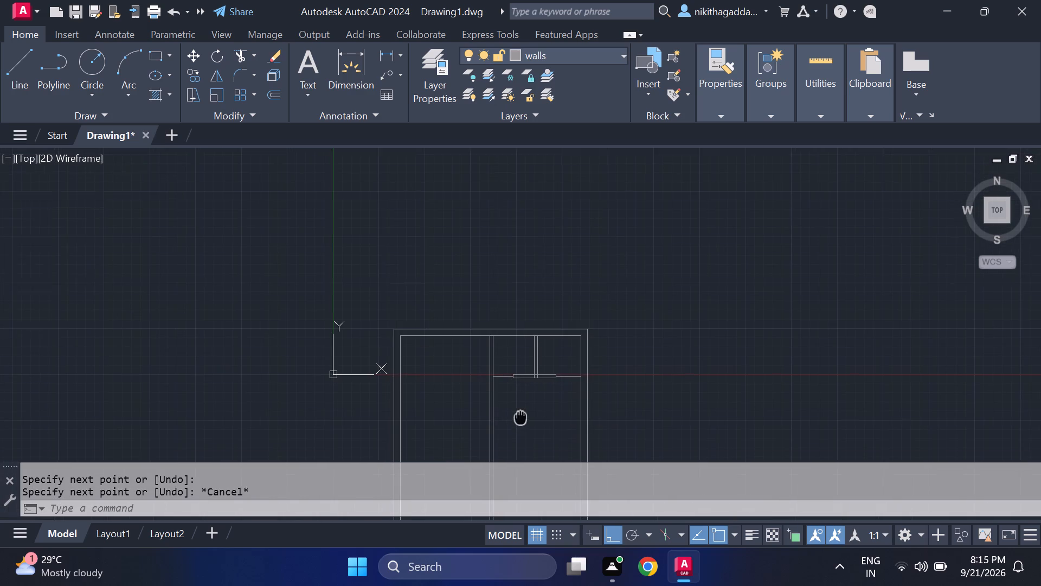
middle_click_drag(520, 411, 524, 392)
scroll(513, 364, "up", 2)
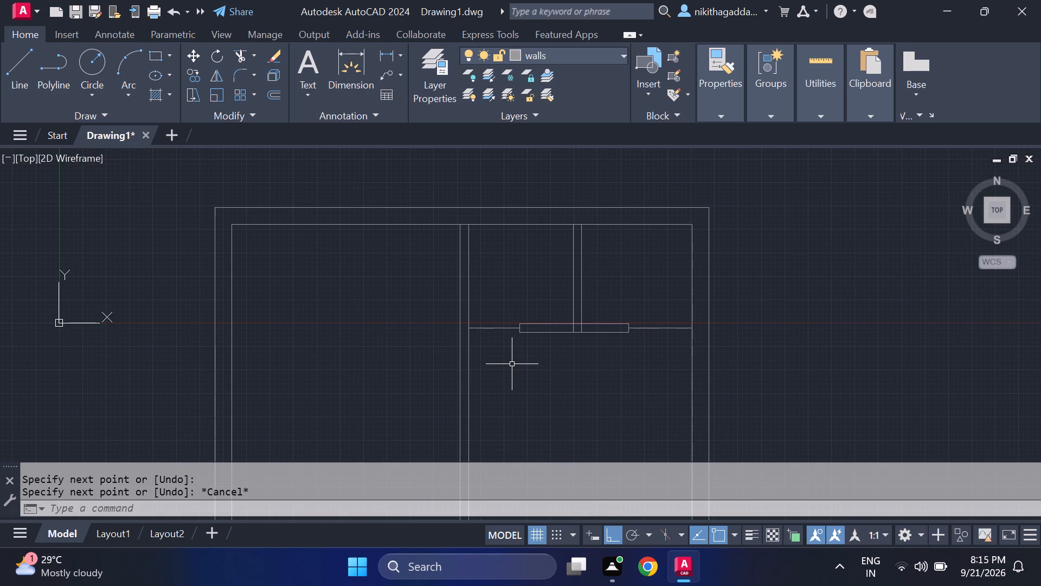
middle_click_drag(511, 364, 548, 306)
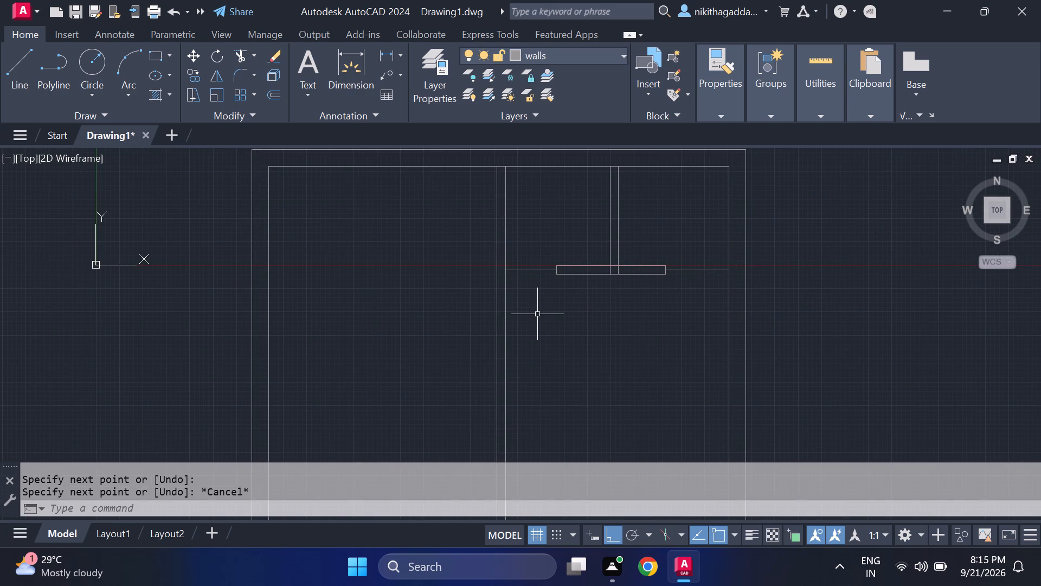
type("of")
key("Return")
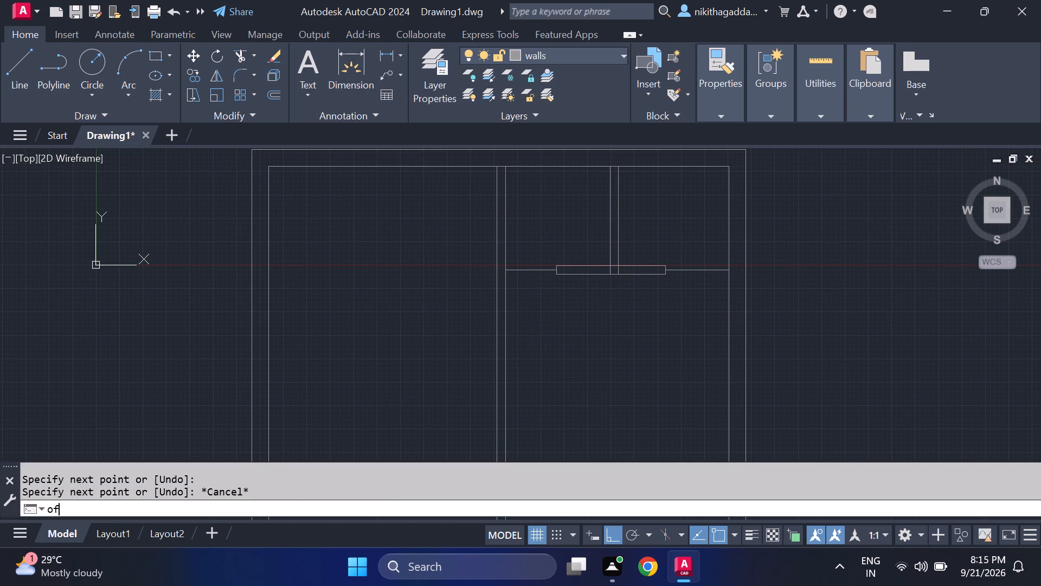
type("13'3")
key("shift+quotedbl")
key("Return")
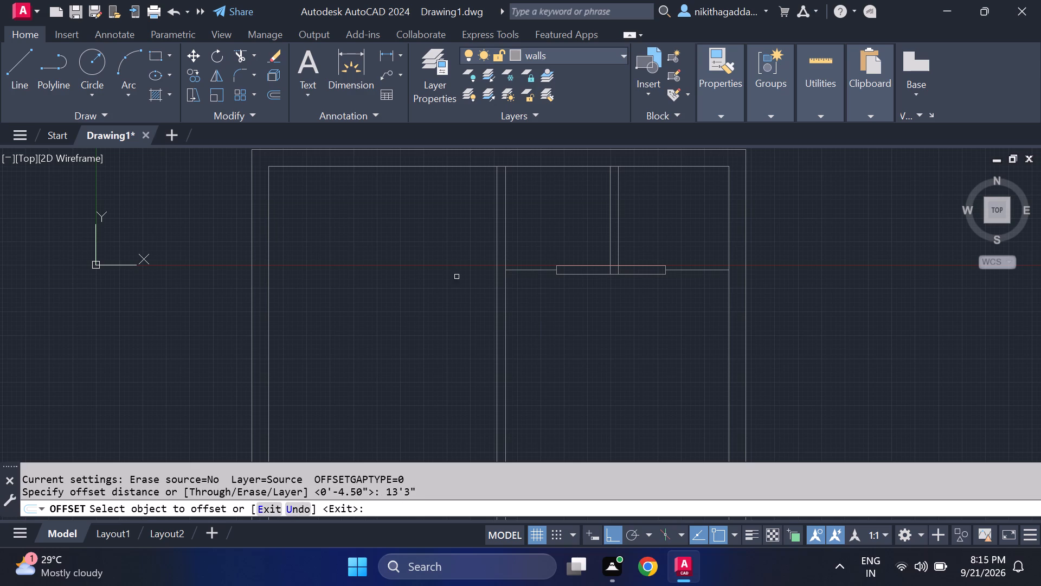
left_click(312, 167)
scroll(378, 380, "down", 3)
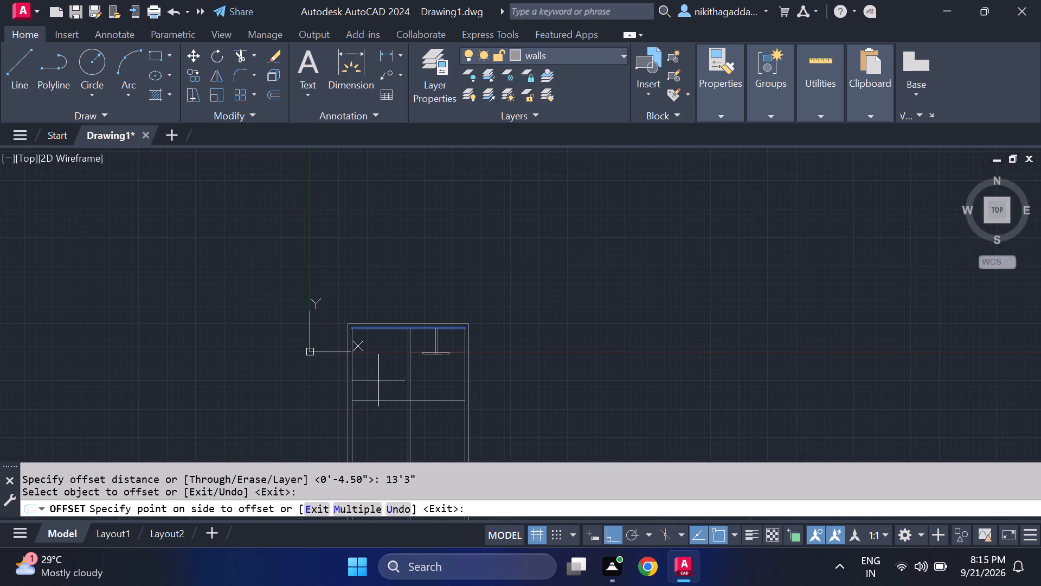
left_click(382, 386)
middle_click_drag(391, 393, 378, 355)
scroll(377, 353, "up", 2)
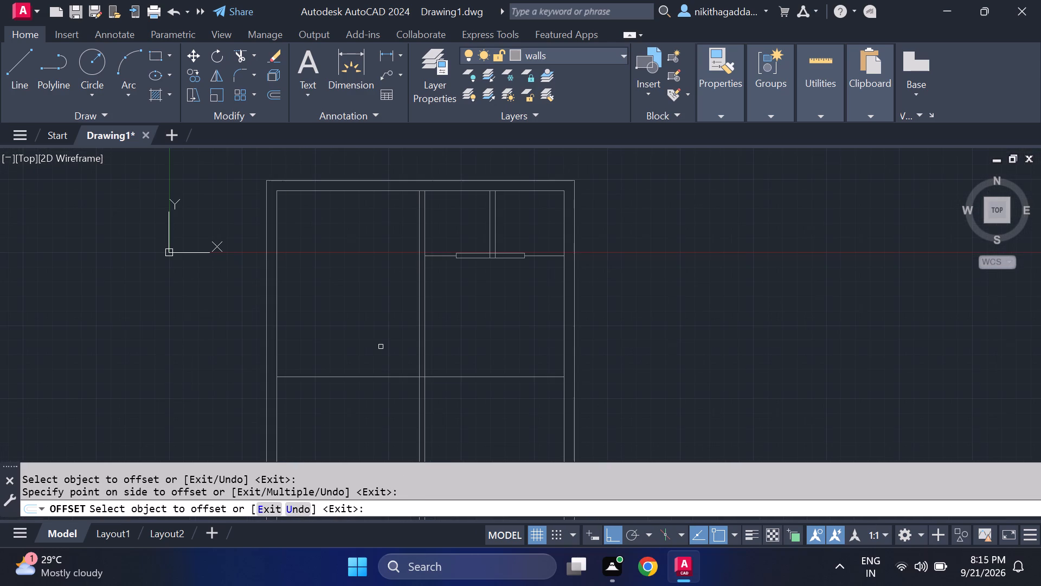
key("Escape")
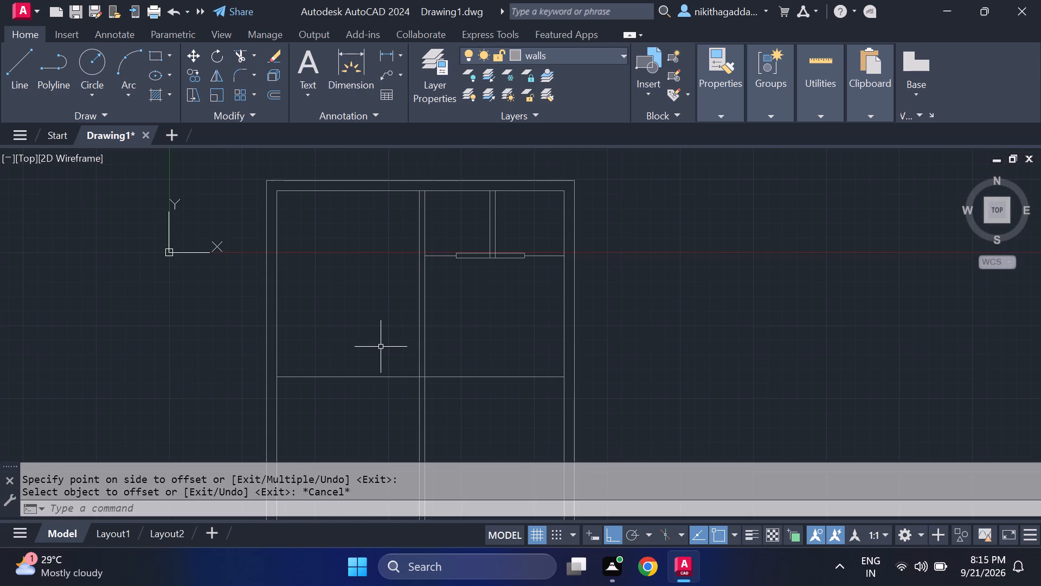
Offset the second horizontal partition's line 4.5" downward to form the partition's other face.
type("of")
key("Return")
type("4.5")
key("shift+quotedbl")
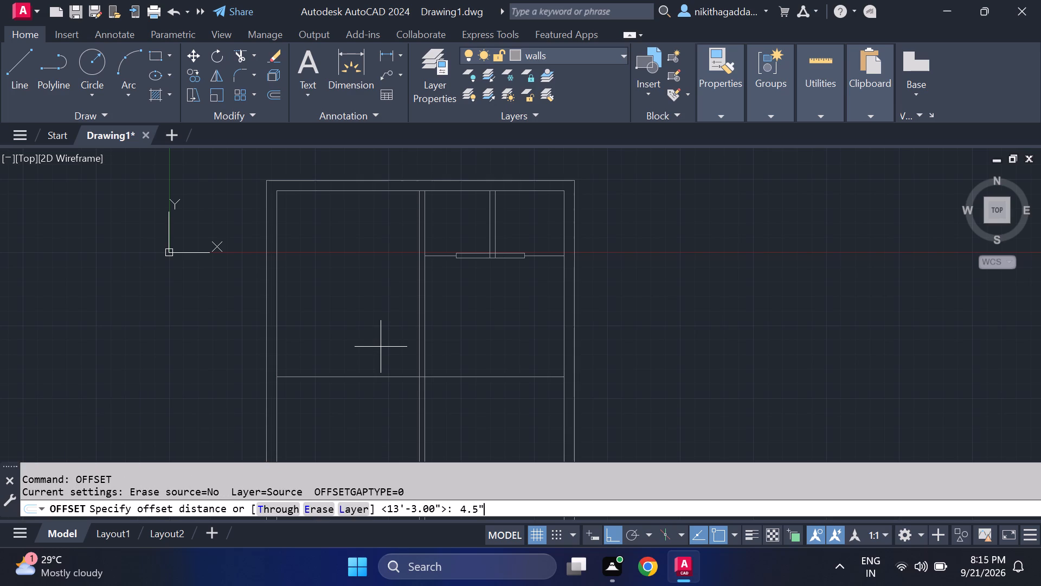
key("Return")
left_click(354, 378)
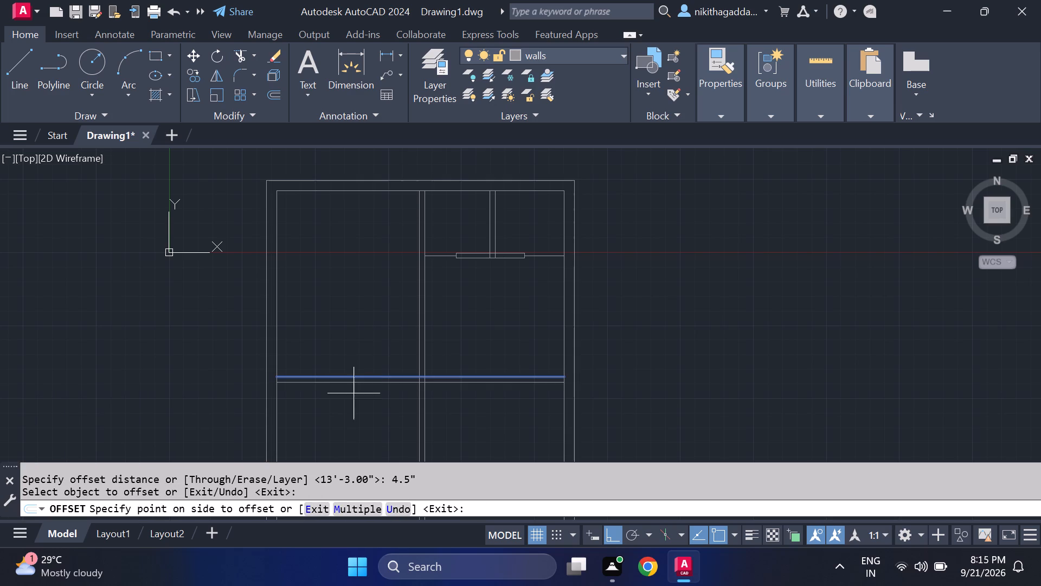
left_click(350, 413)
key("Escape")
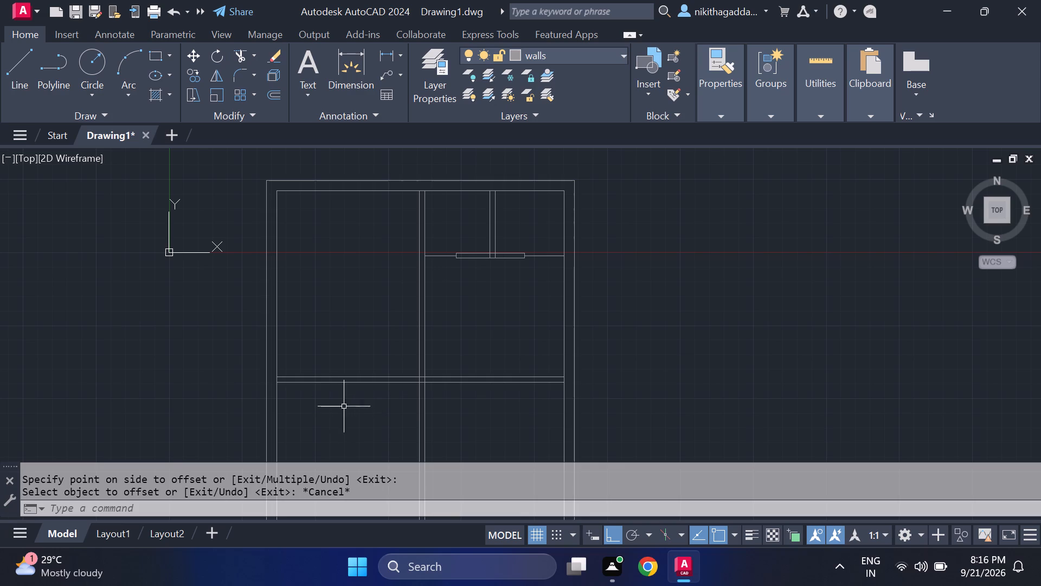
Trim the second horizontal partition's lines beyond the vertical partition's right face, and trim that right face below the horizontal partition.
middle_click_drag(363, 415, 346, 393)
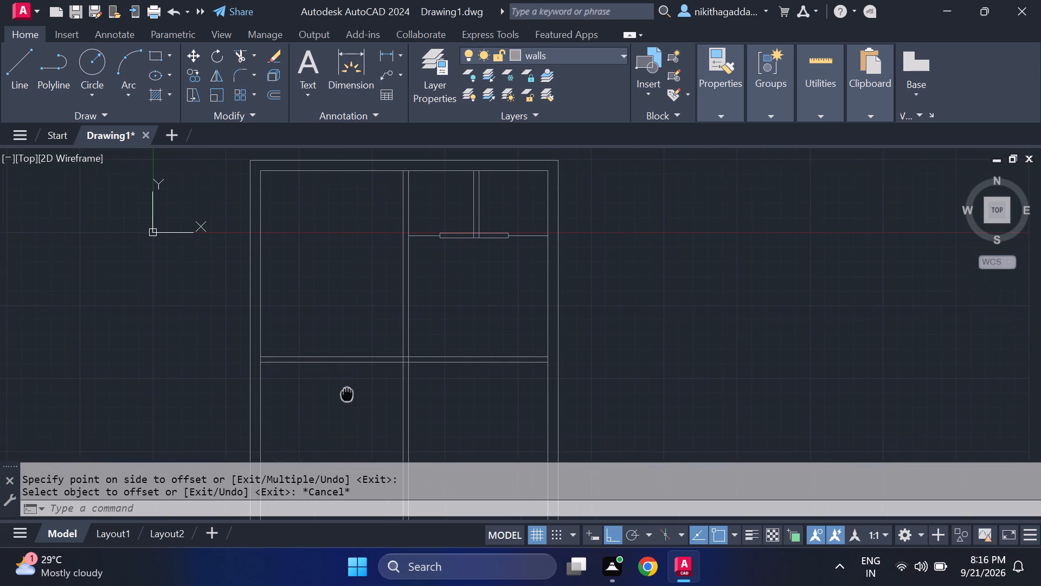
middle_click_drag(346, 393, 342, 373)
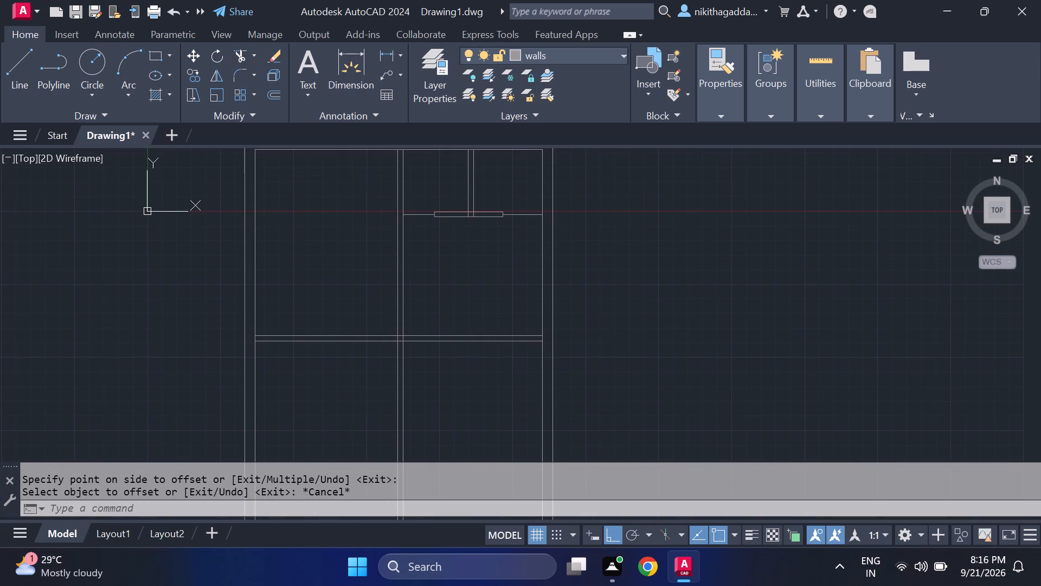
type("tr")
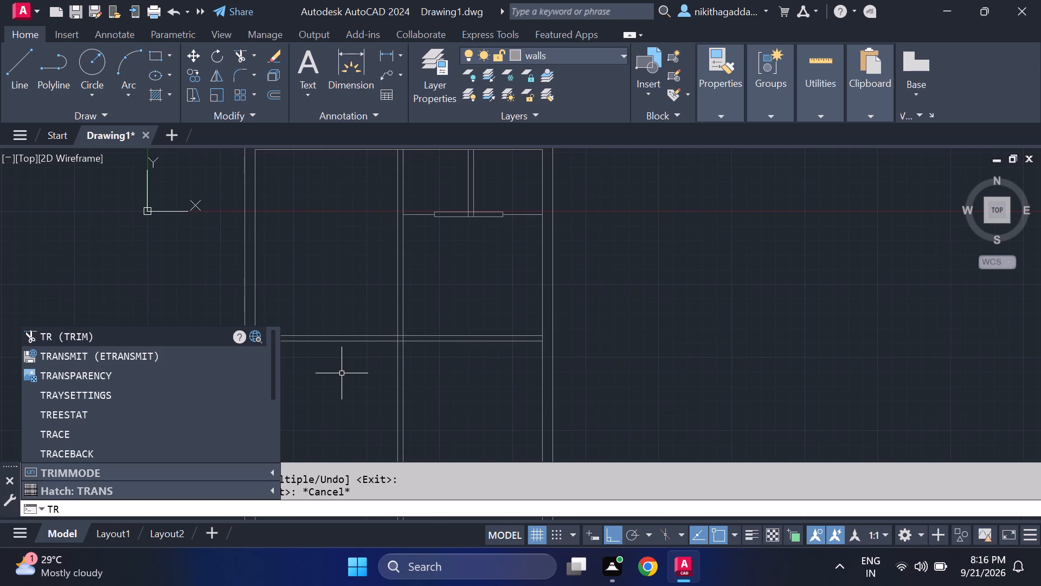
key("Return")
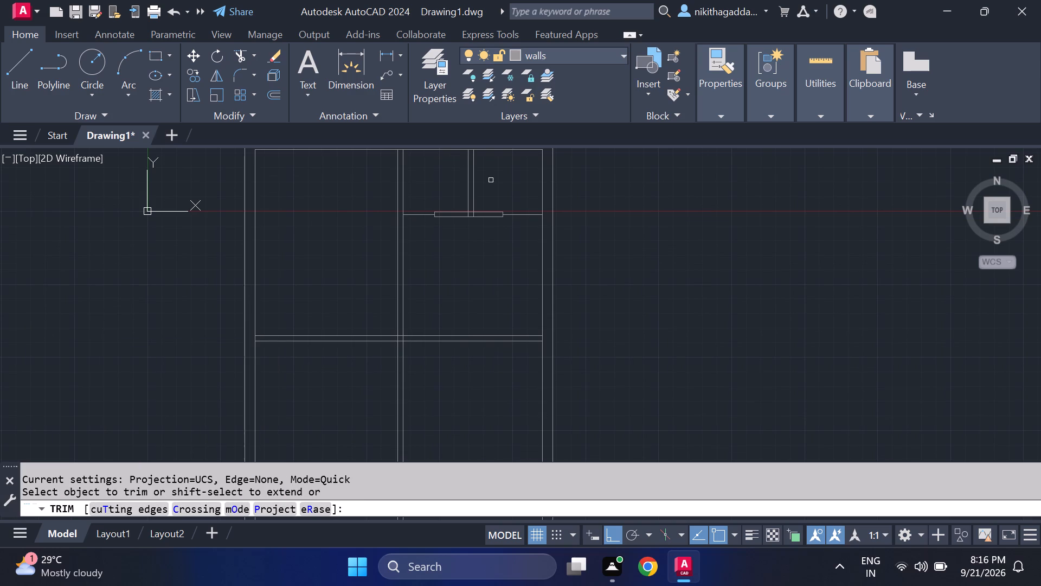
left_click_drag(480, 316, 493, 379)
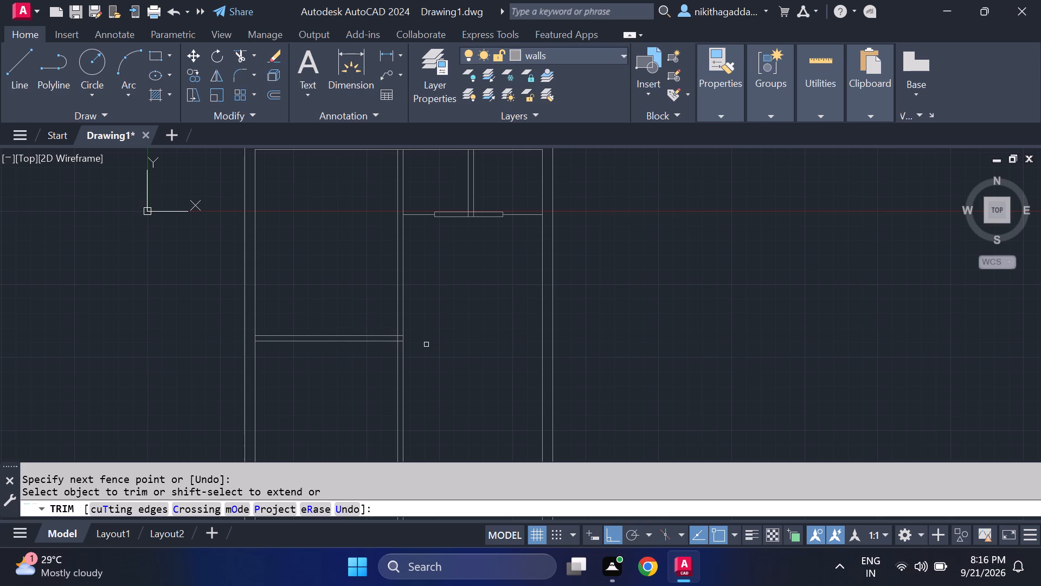
left_click(401, 362)
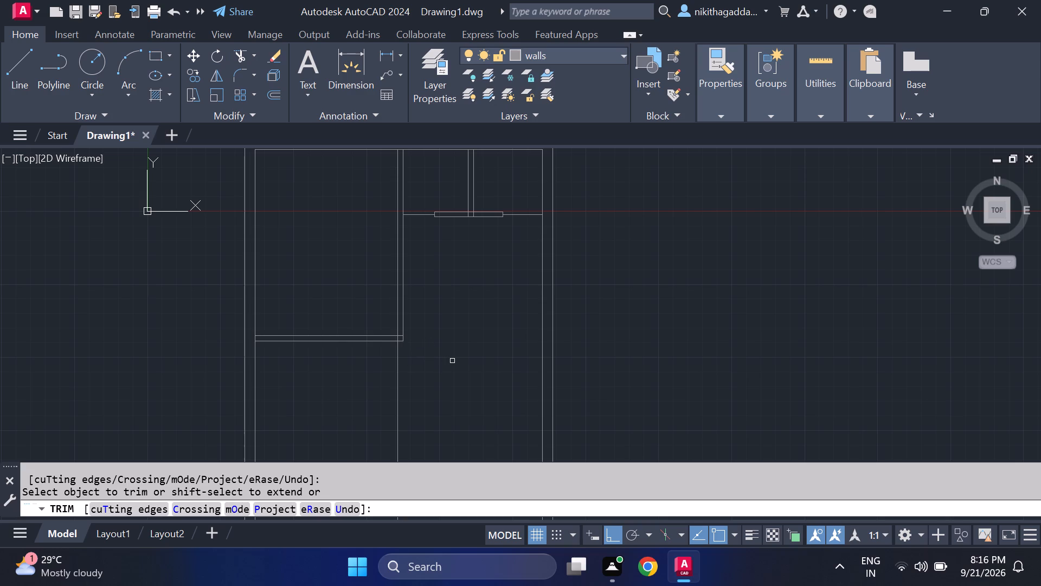
key("Escape")
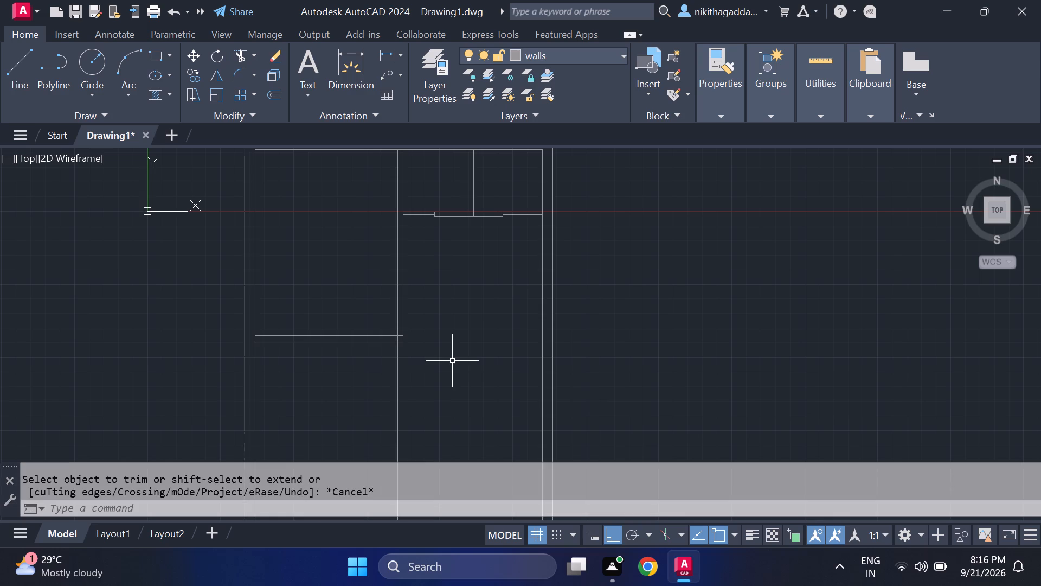
Offset the vertical partition's left face 9" to the right to form a thicker wall.
type("of")
key("Return")
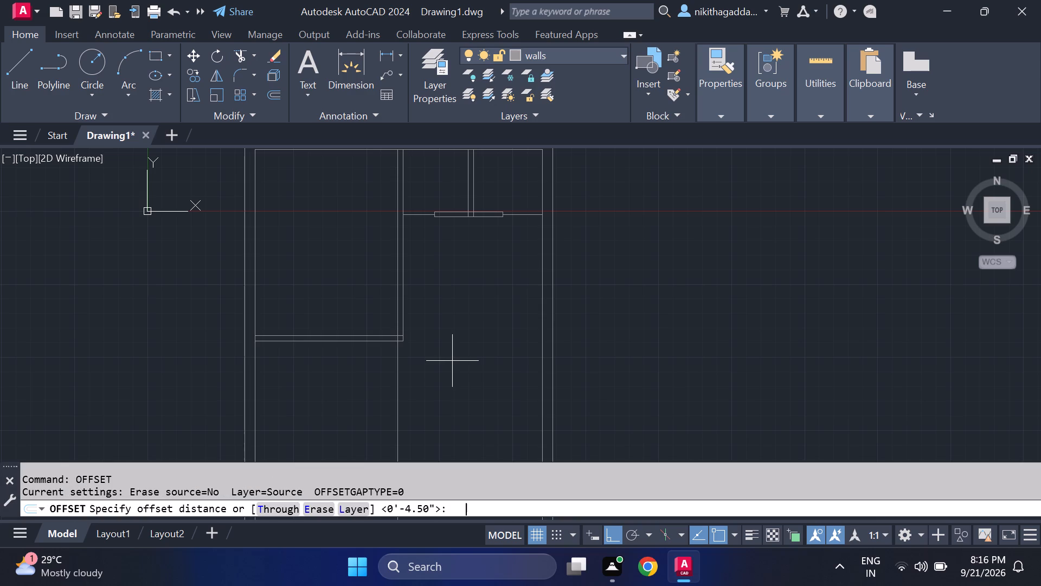
type("9\"")
key("Return")
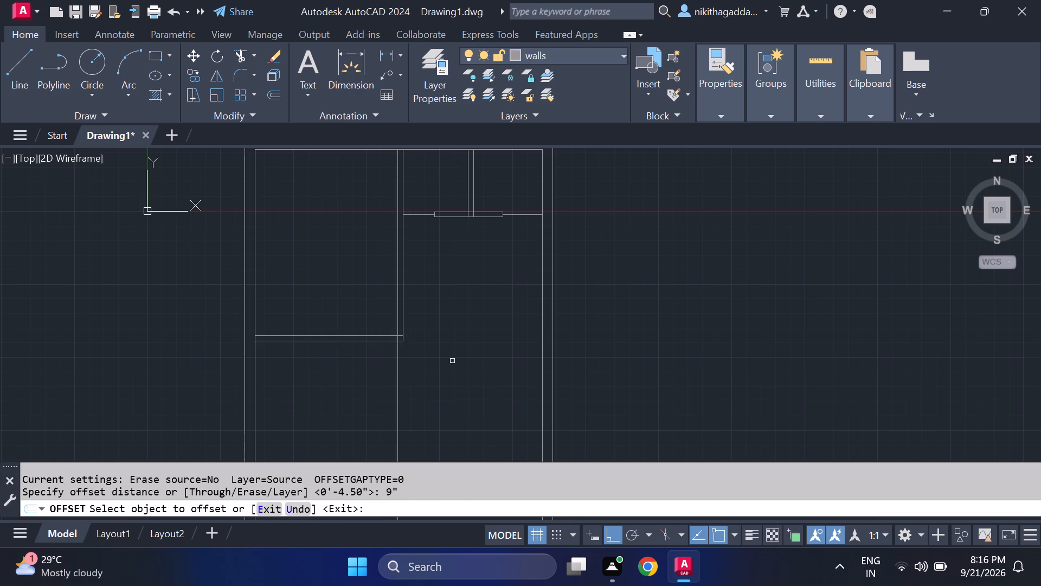
left_click(396, 377)
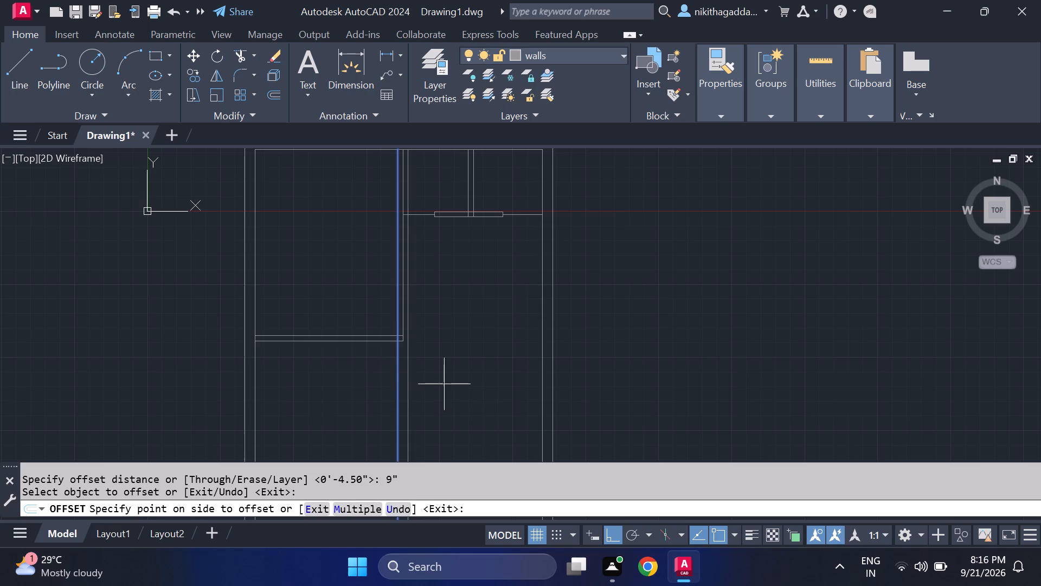
left_click(444, 384)
key("Escape")
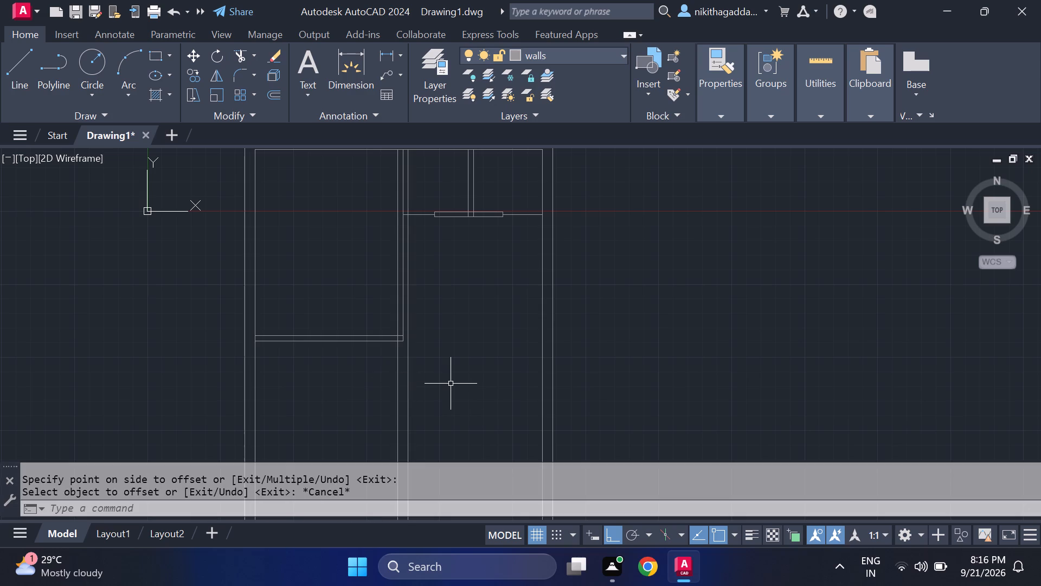
left_click(451, 384)
key("Escape")
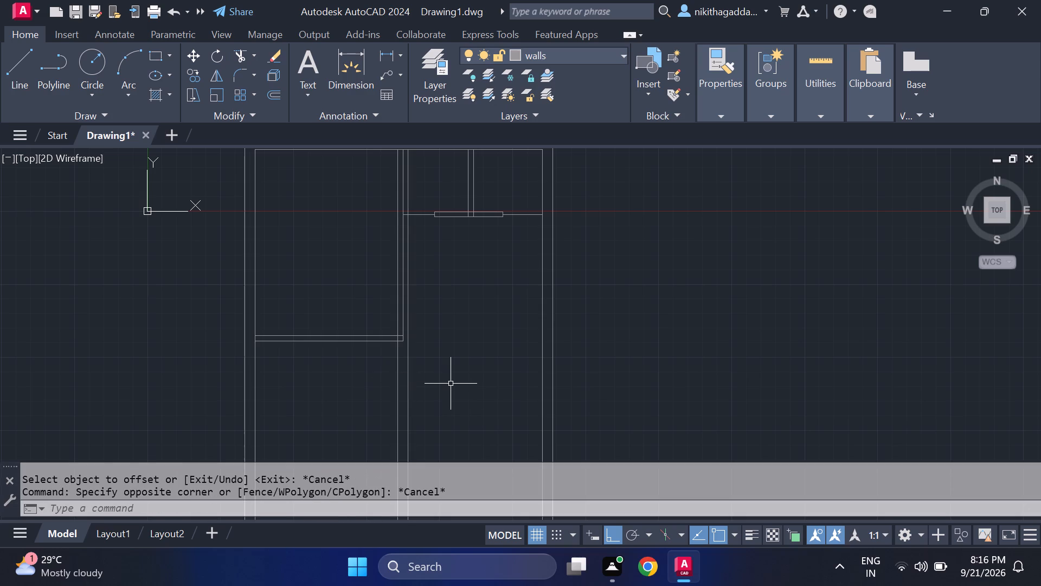
Extend both lines of the second horizontal partition to the new 9" offset line.
type("ex\\")
key("Return")
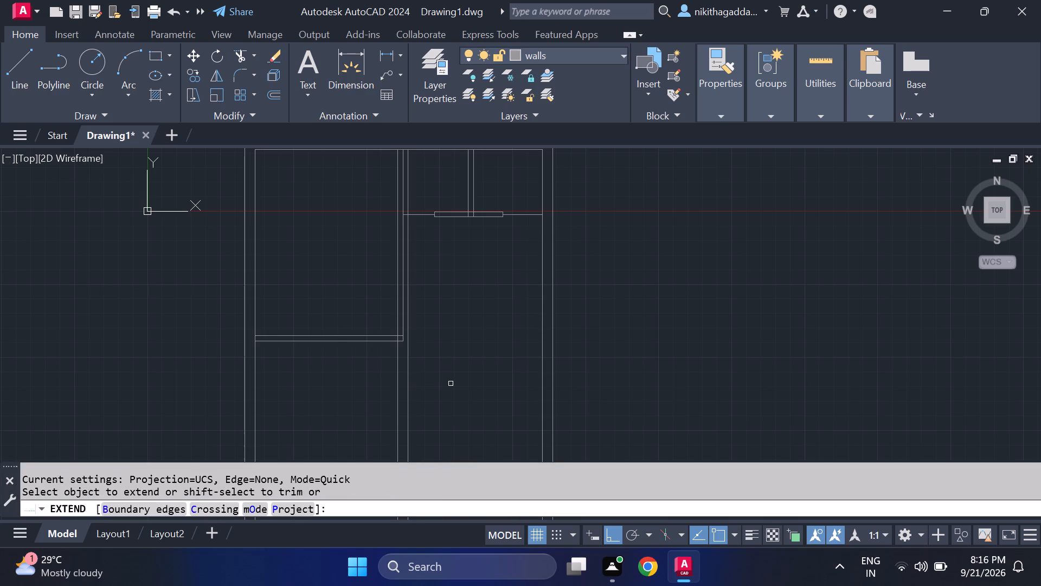
left_click(381, 338)
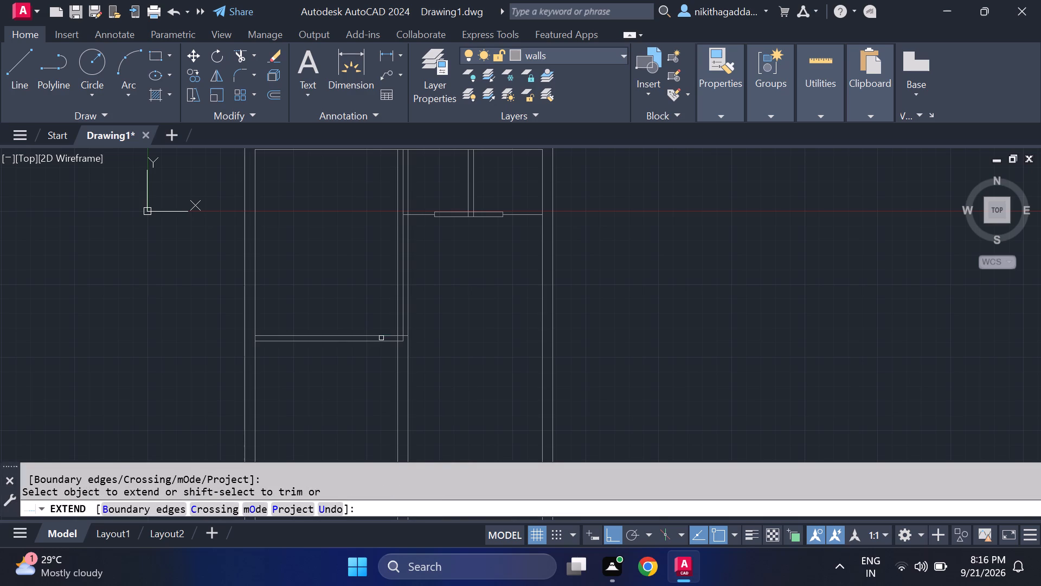
left_click(384, 340)
key("Escape")
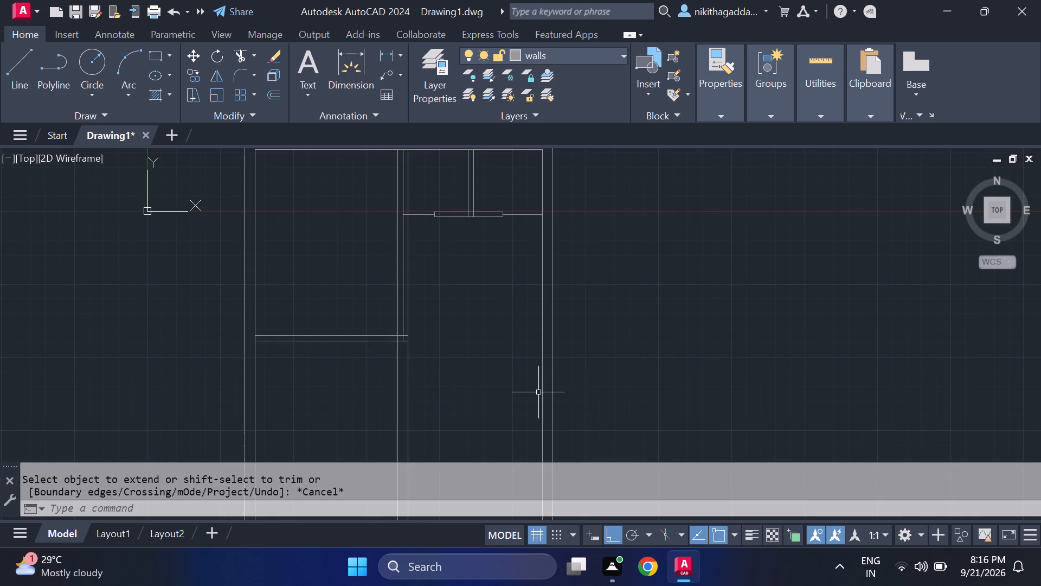
Trim the 9" offset line above the second horizontal partition, all the way up to the top wall.
type("tr")
key("Return")
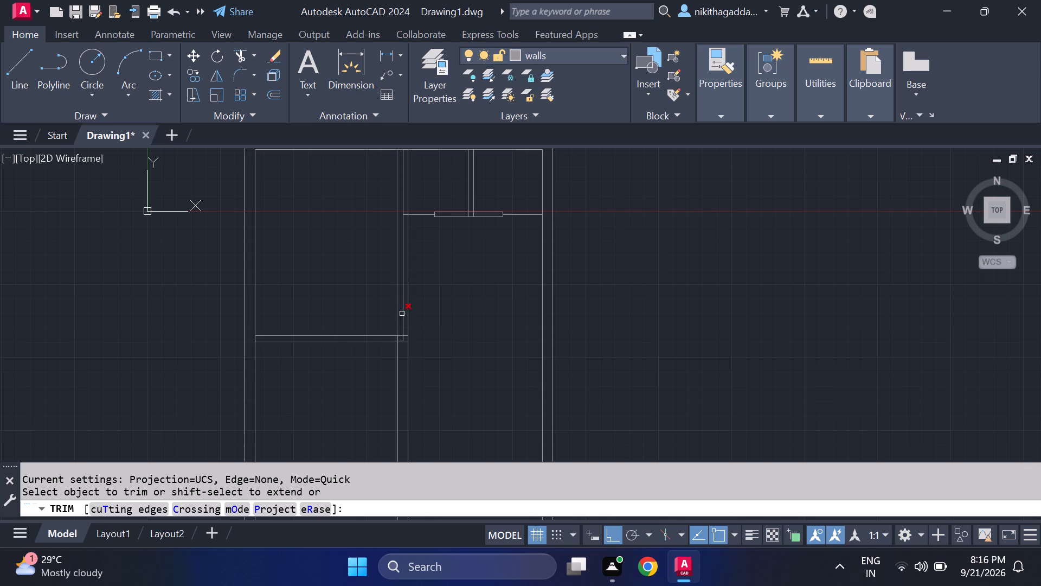
left_click(408, 320)
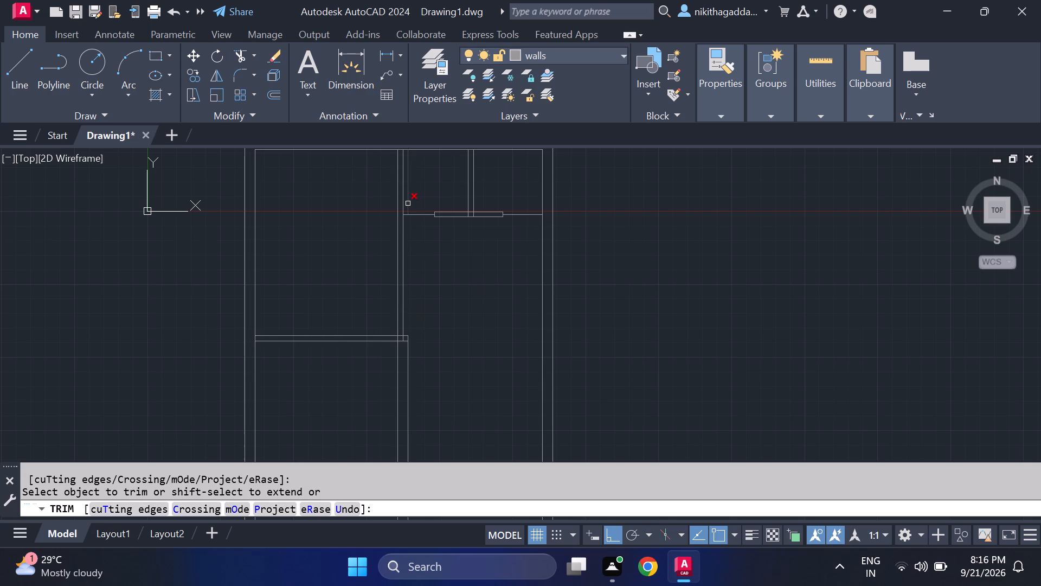
left_click(408, 203)
scroll(388, 336, "up", 1)
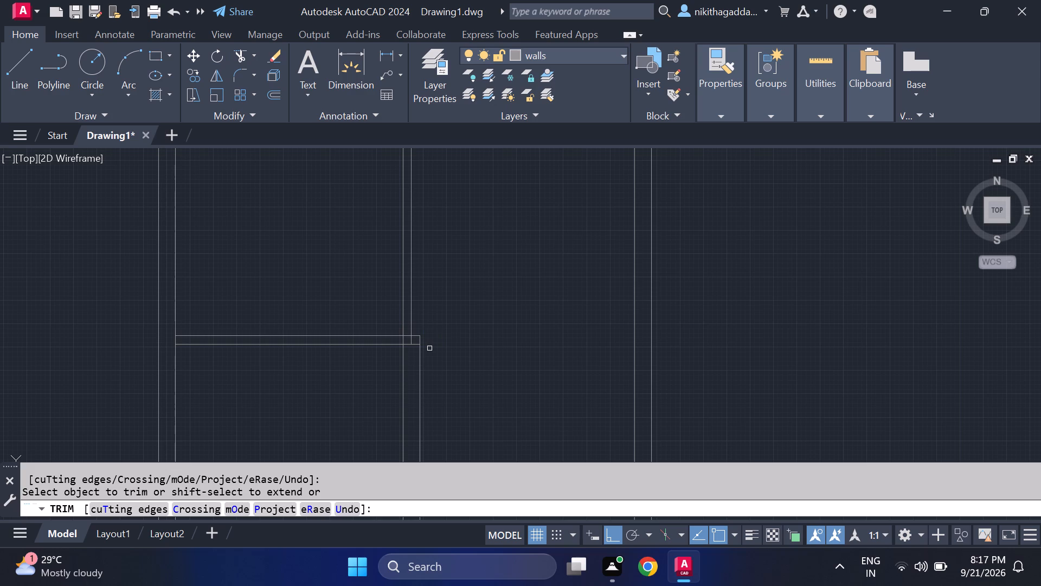
key("Escape")
Draw a line 3'5" leftward along the second horizontal partition's lower face from the 9" wall's left face, ending with a short downward segment.
key("l")
key("Return")
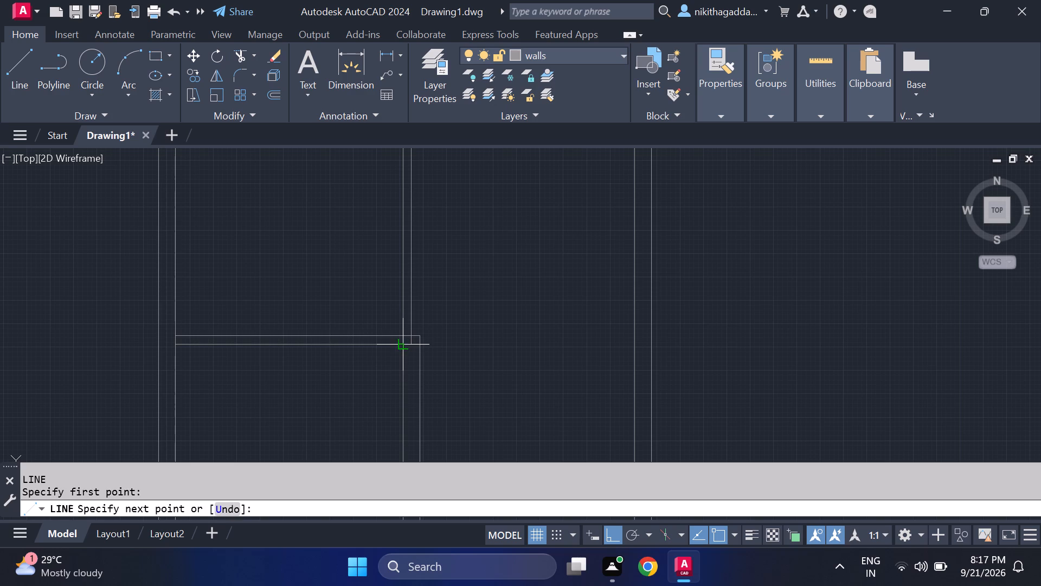
left_click(403, 345)
key("3")
type("'5")
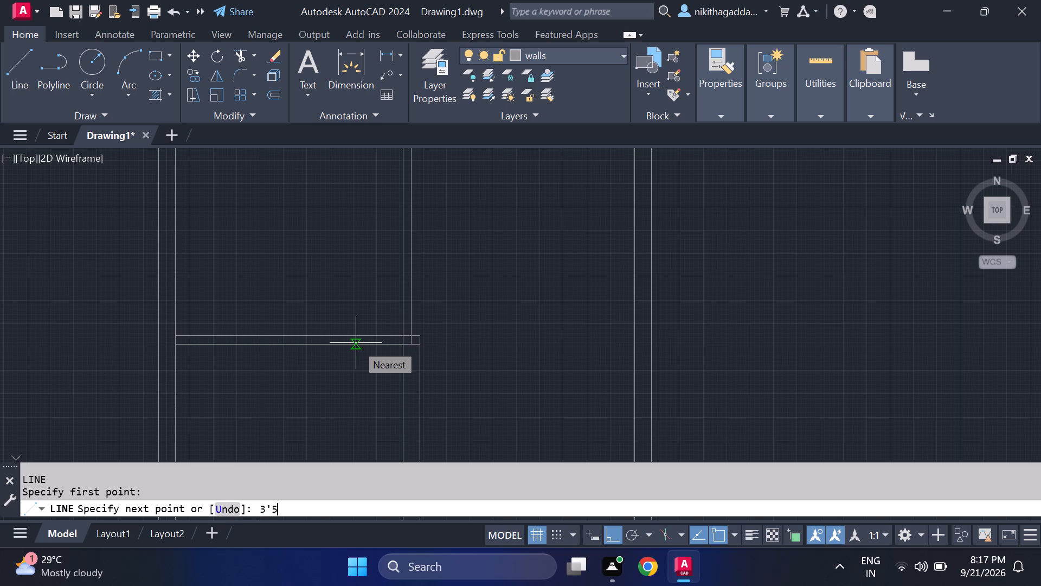
key("shift+quotedbl")
key("Return")
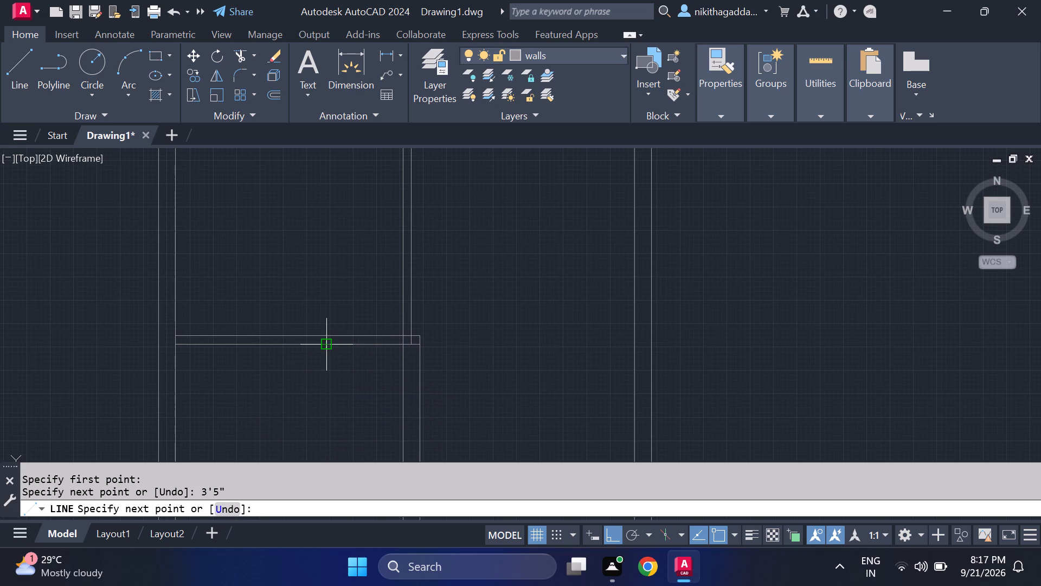
left_click(329, 370)
key("Escape")
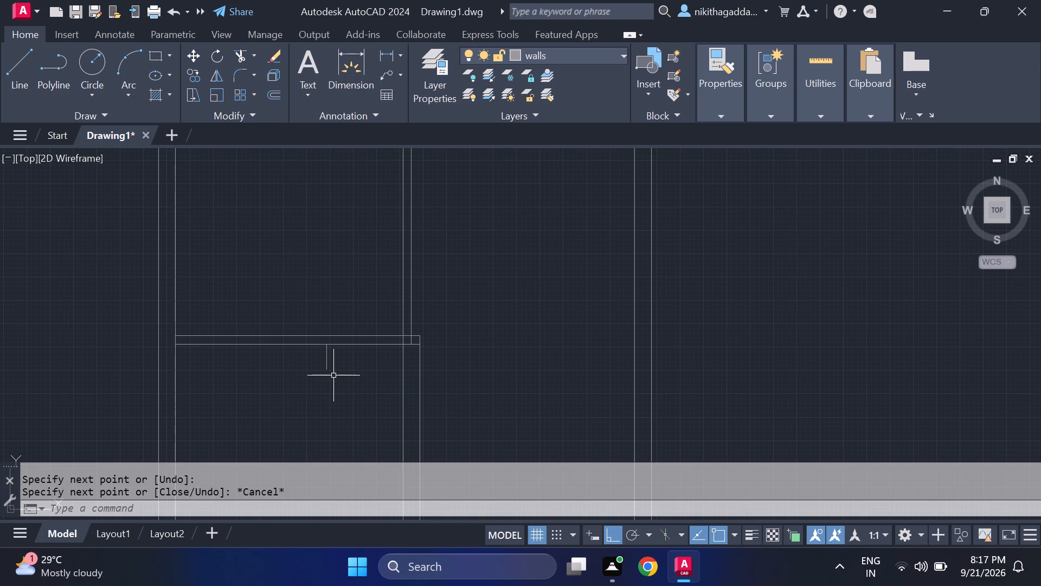
Trim the leftover vertical and horizontal segments inside the junction of the second horizontal partition and the 9" wall.
type("tr")
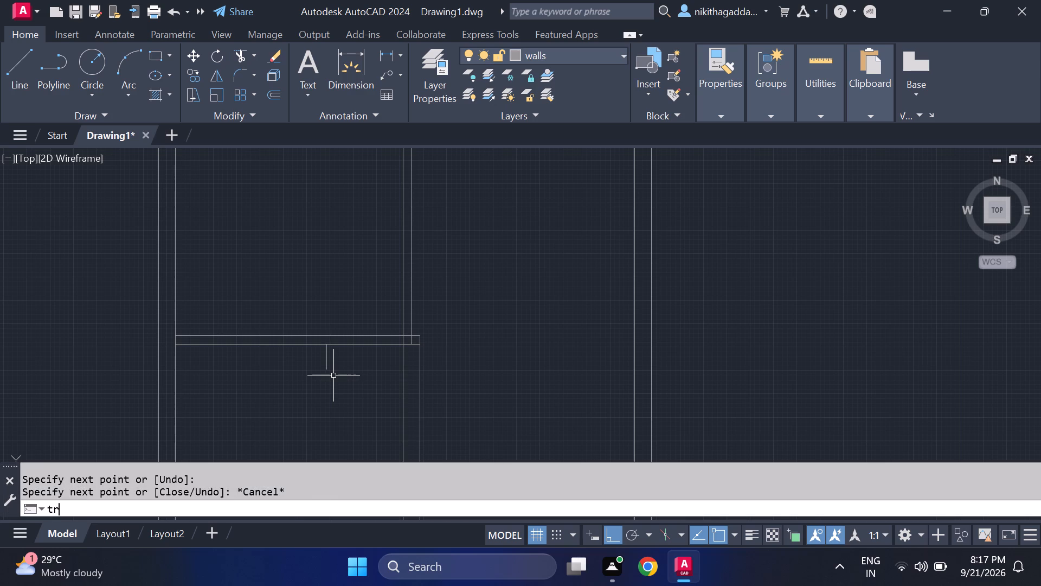
key("Return")
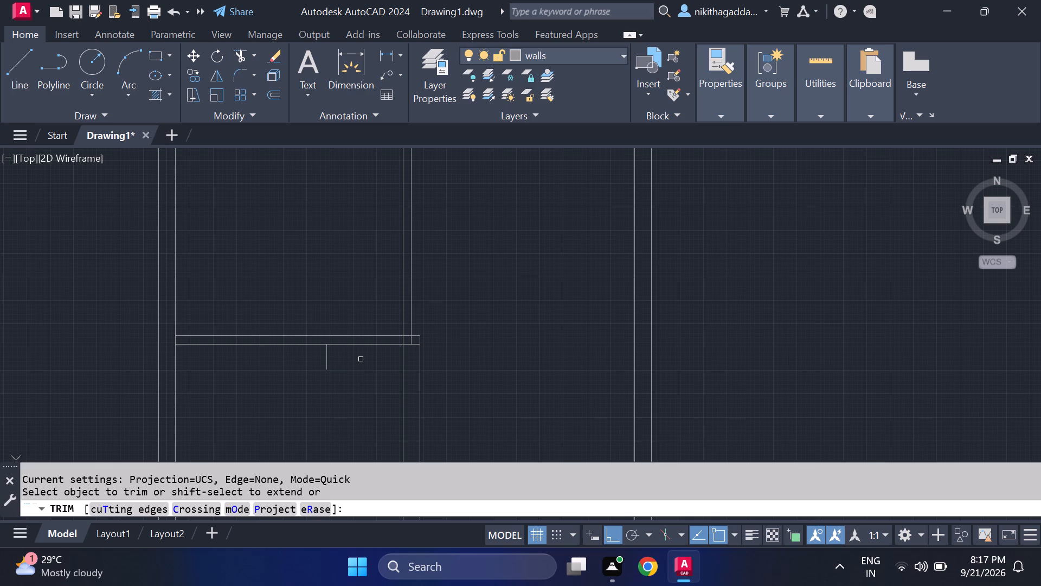
left_click(411, 340)
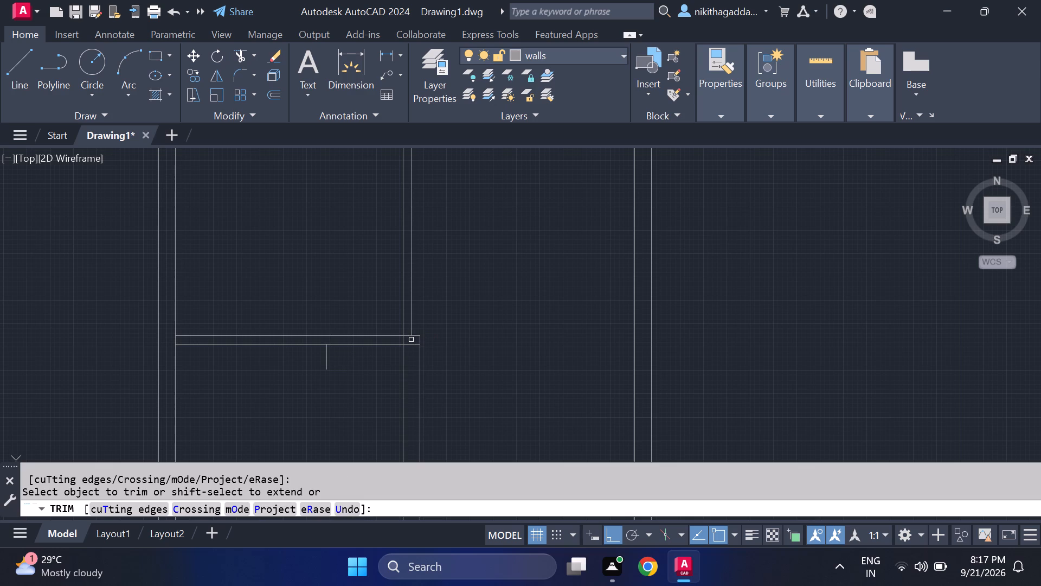
left_click(410, 346)
key("Escape")
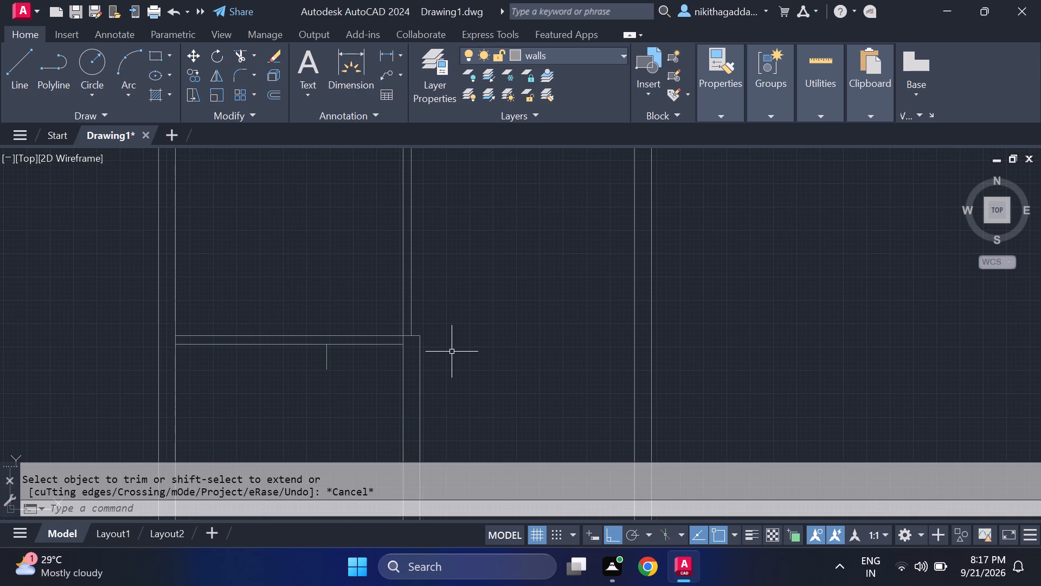
Draw a closing line across the second horizontal partition's thickness, from the top of the short downward segment to the upper face.
key("l")
key("Return")
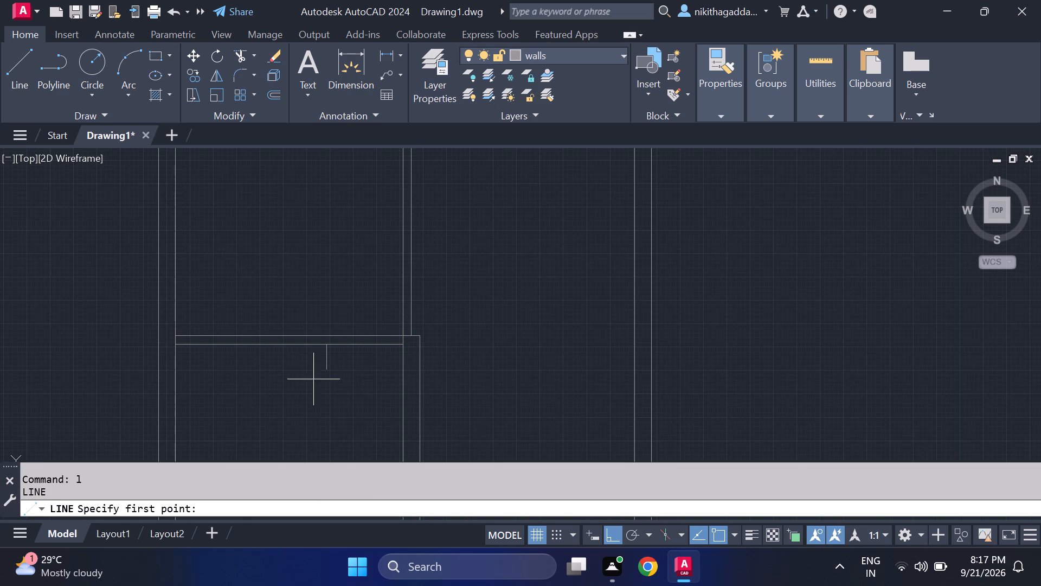
left_click(329, 348)
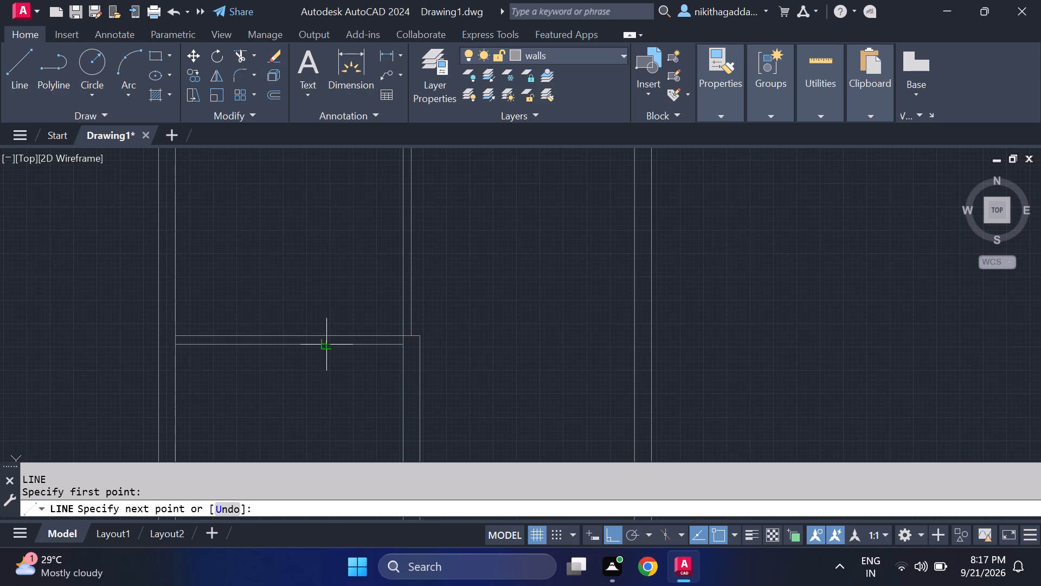
left_click(327, 336)
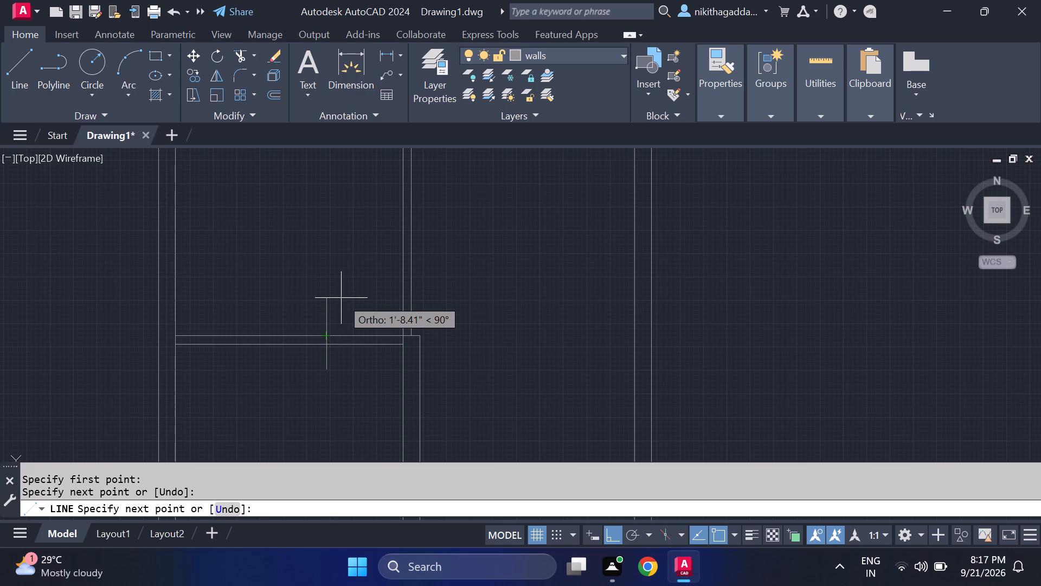
key("Escape")
Trim both lines of the second horizontal partition between the closing line and the 9" wall to form the opening.
type("tr")
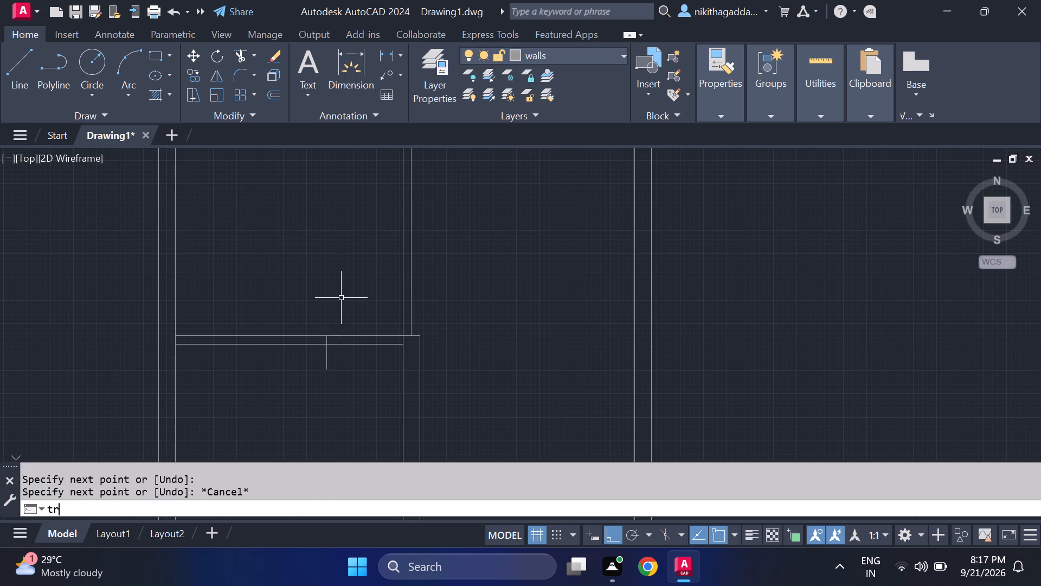
key("Return")
left_click_drag(354, 324, 363, 380)
key("Escape")
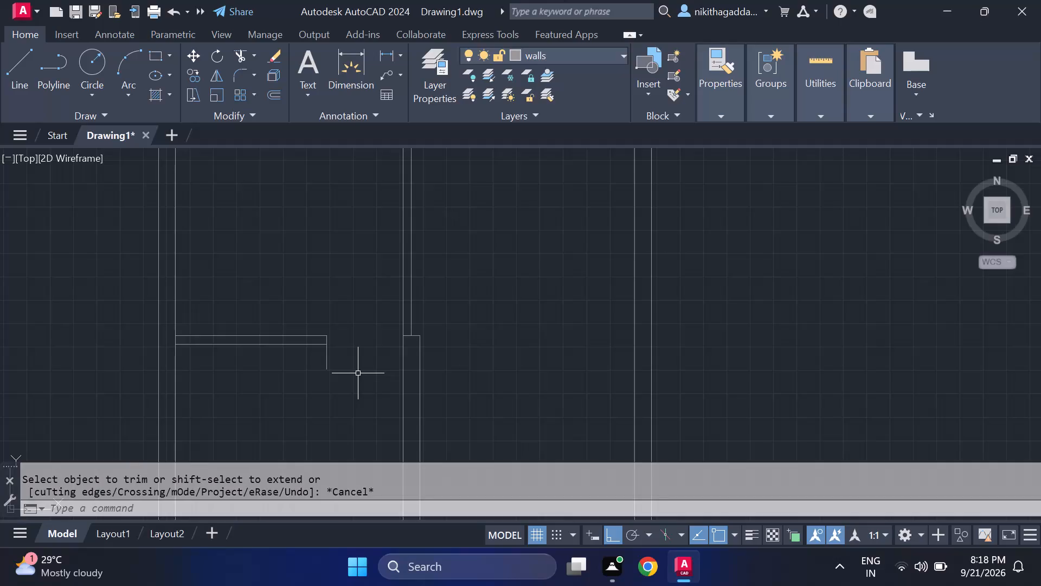
Draw a horizontal line across the opening from the midpoint of the partition's closed end to the 9" wall's left face.
key("l")
key("Return")
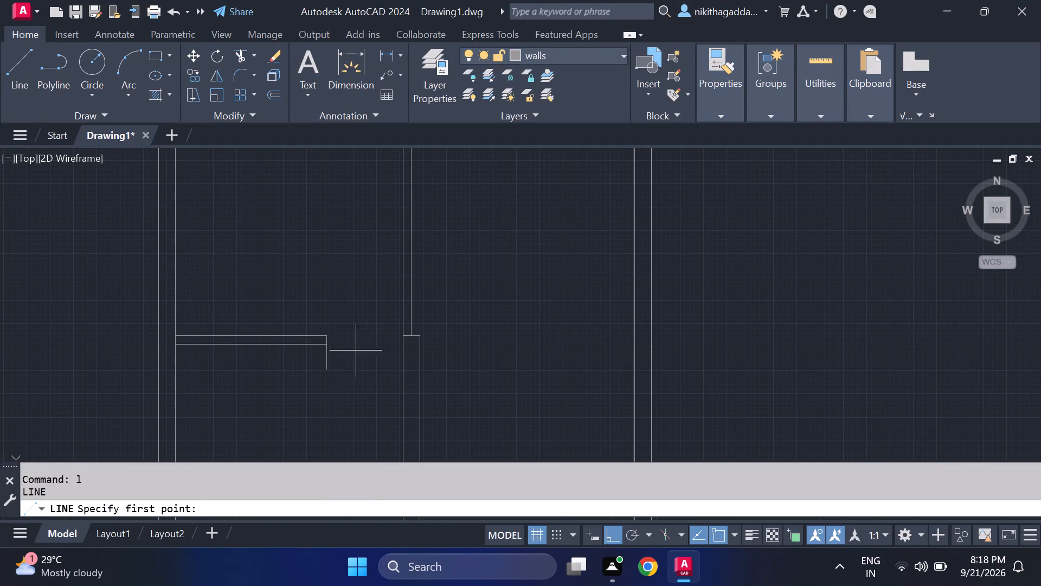
scroll(336, 342, "up", 2)
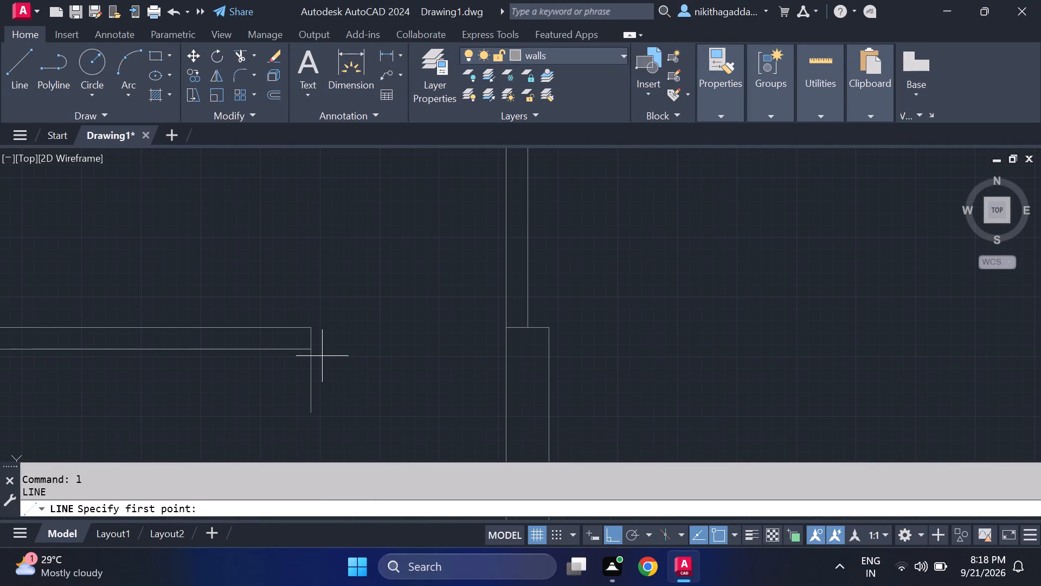
left_click(310, 338)
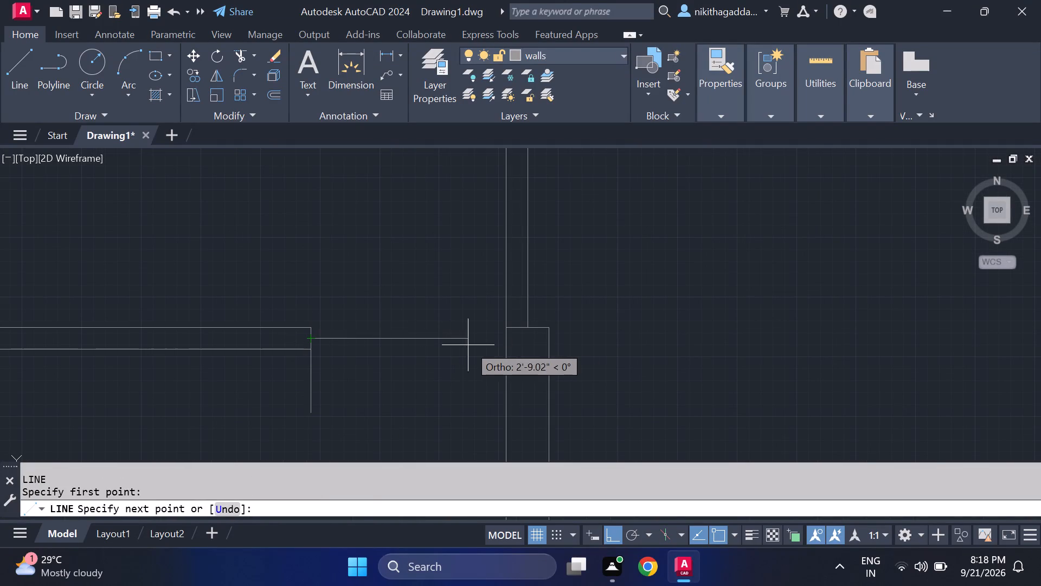
left_click(503, 340)
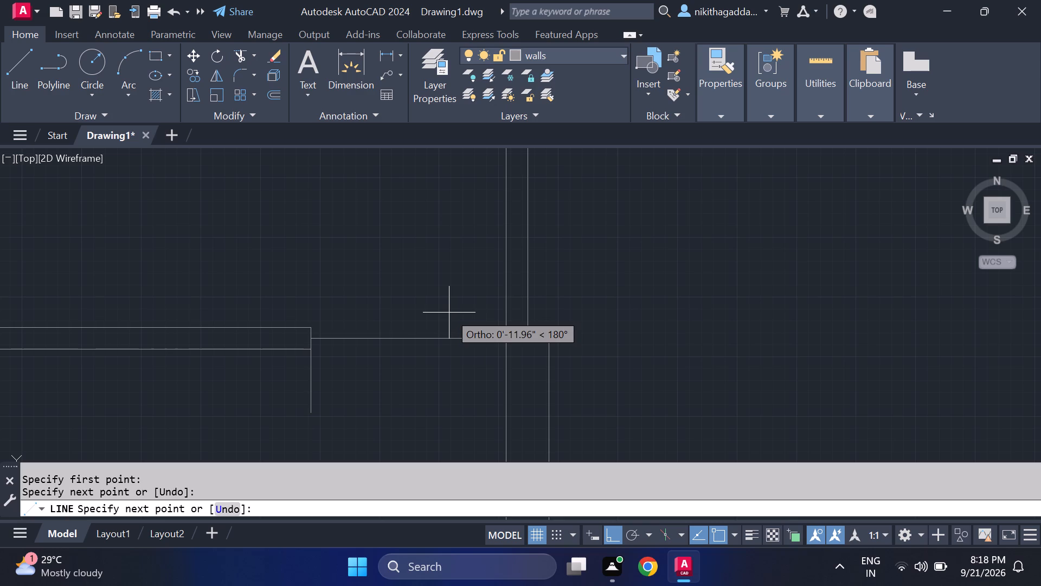
key("Escape")
Delete the short downward segment below the closed end of the second horizontal partition.
scroll(408, 299, "down", 3)
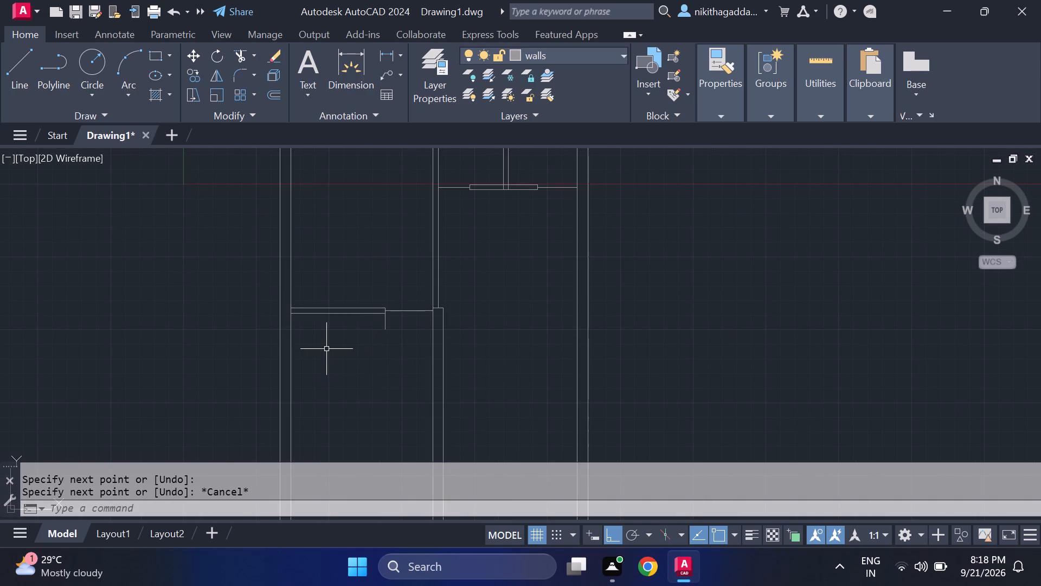
scroll(371, 328, "up", 3)
left_click(361, 315)
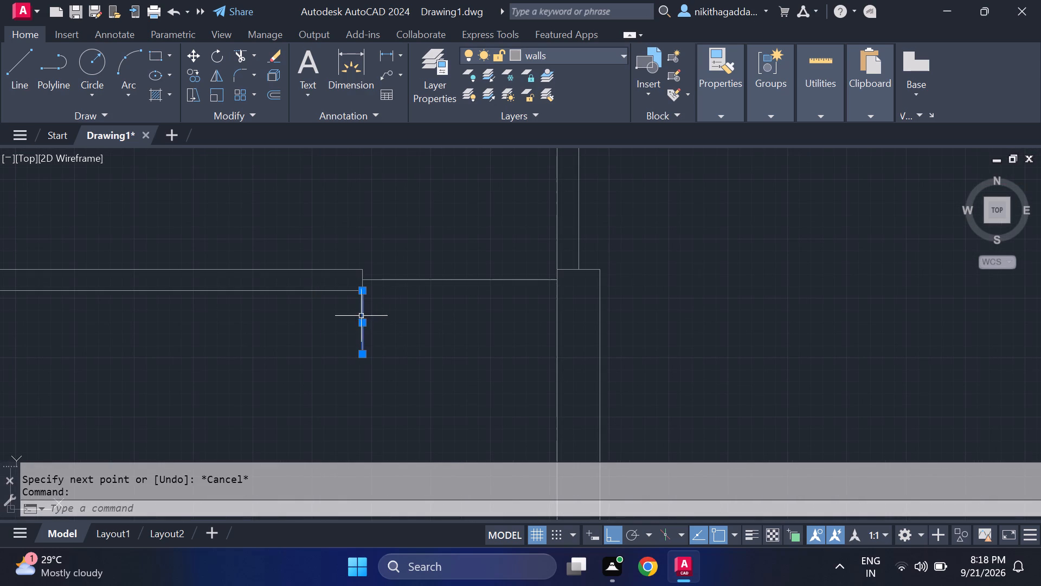
key("Delete")
Offset the inner line of the left outer wall 6'5" to the right.
scroll(385, 323, "down", 4)
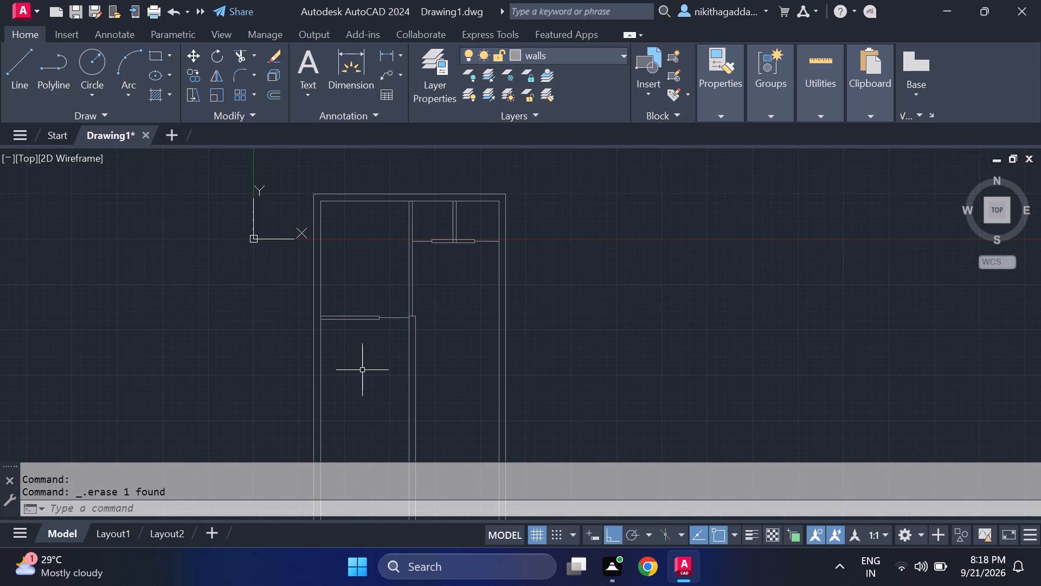
scroll(363, 360, "up", 2)
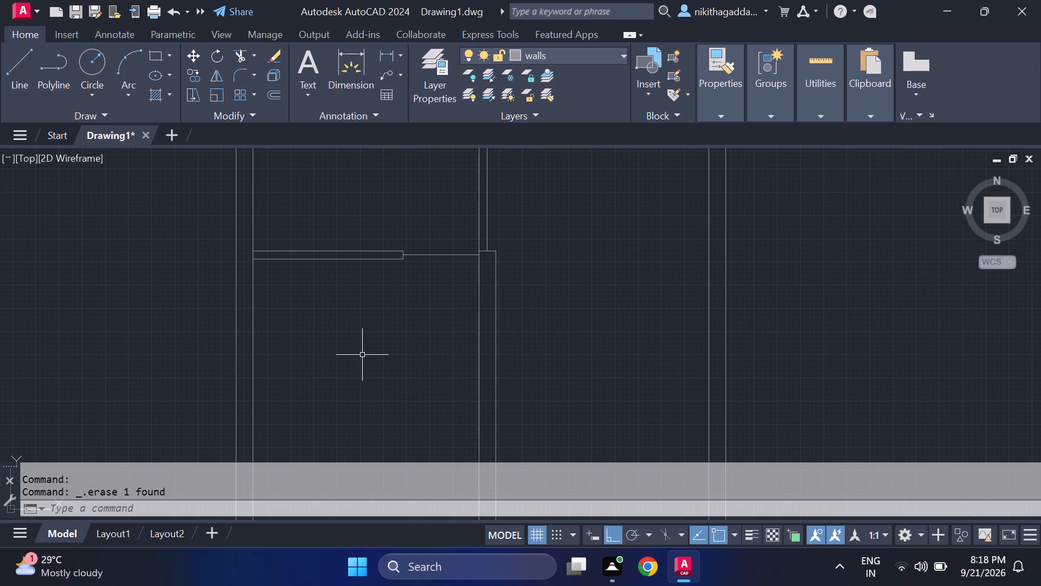
type("of")
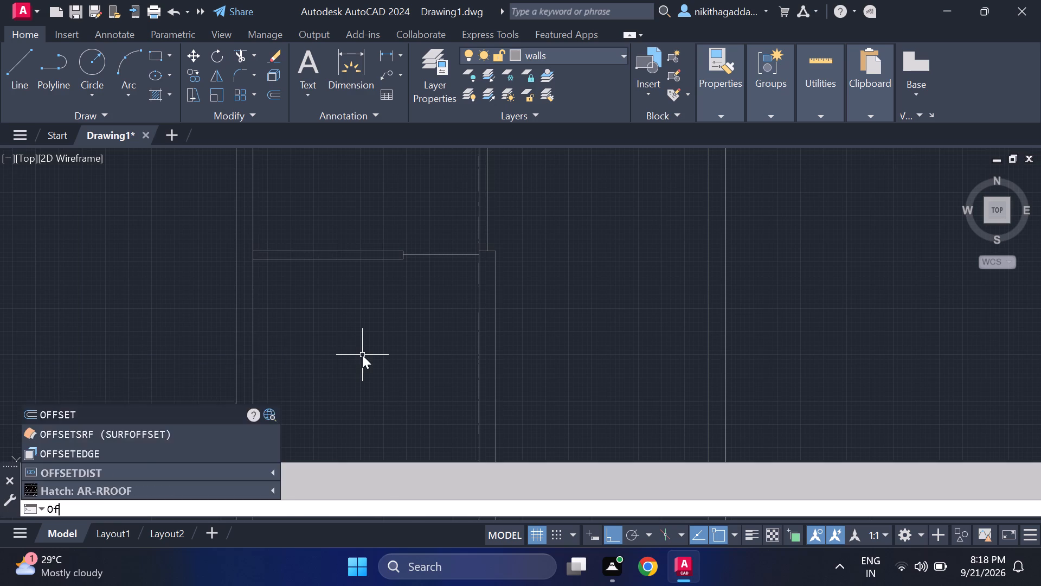
key("Return")
type("6'5")
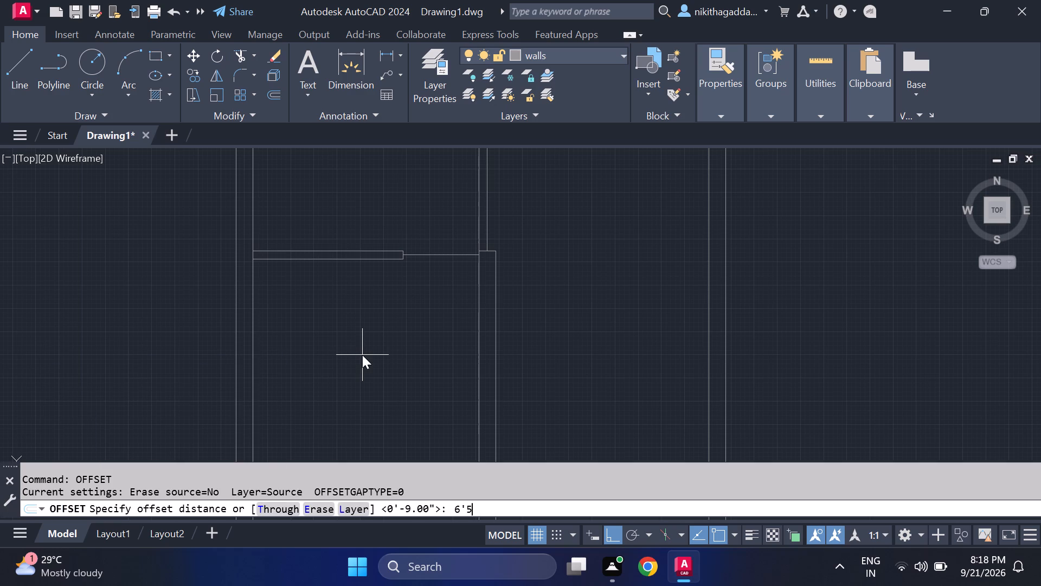
key("shift+quotedbl")
key("Return")
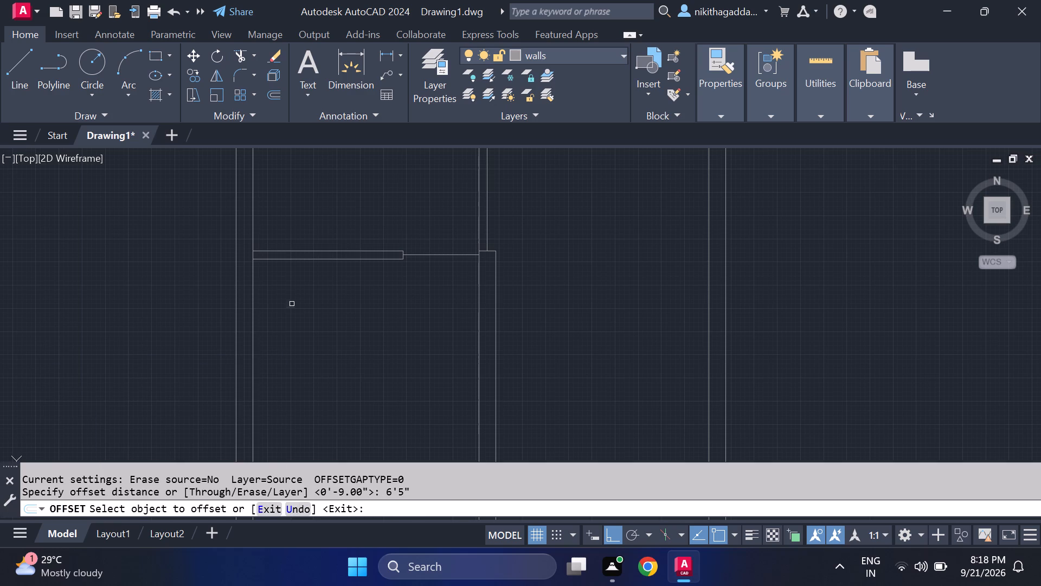
left_click(253, 310)
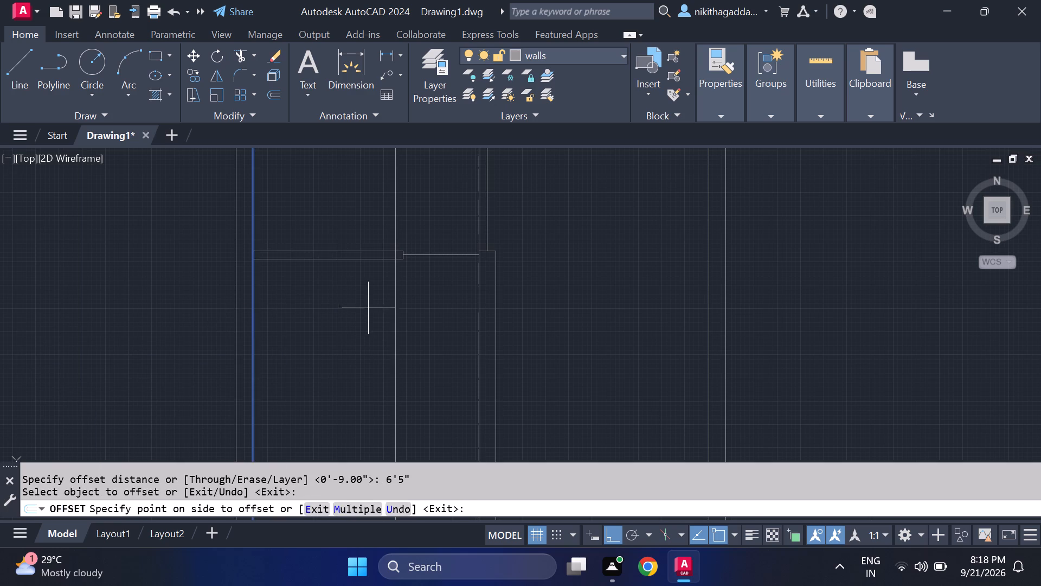
left_click(368, 308)
key("Escape")
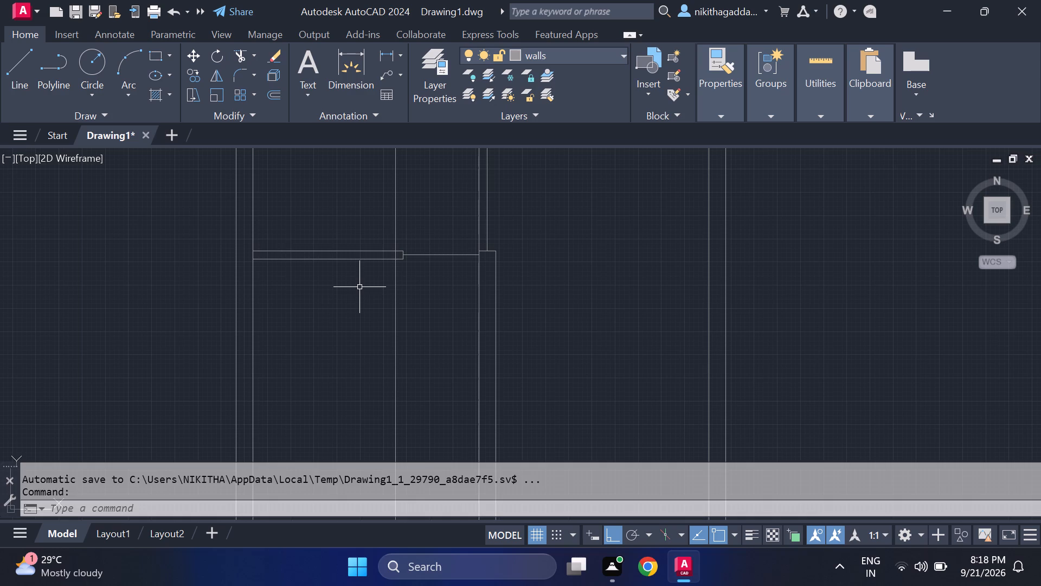
Offset the new 6'5" vertical line 4.5" to the right to give the wall its thickness.
type("of")
key("Return")
type("4.5")
key("shift+quotedbl")
key("Return")
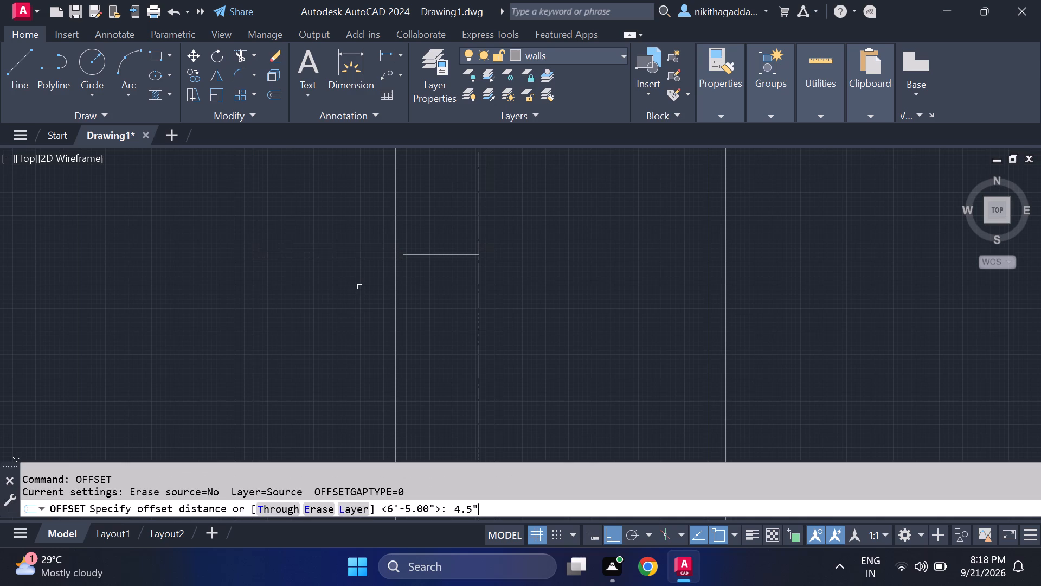
left_click(396, 297)
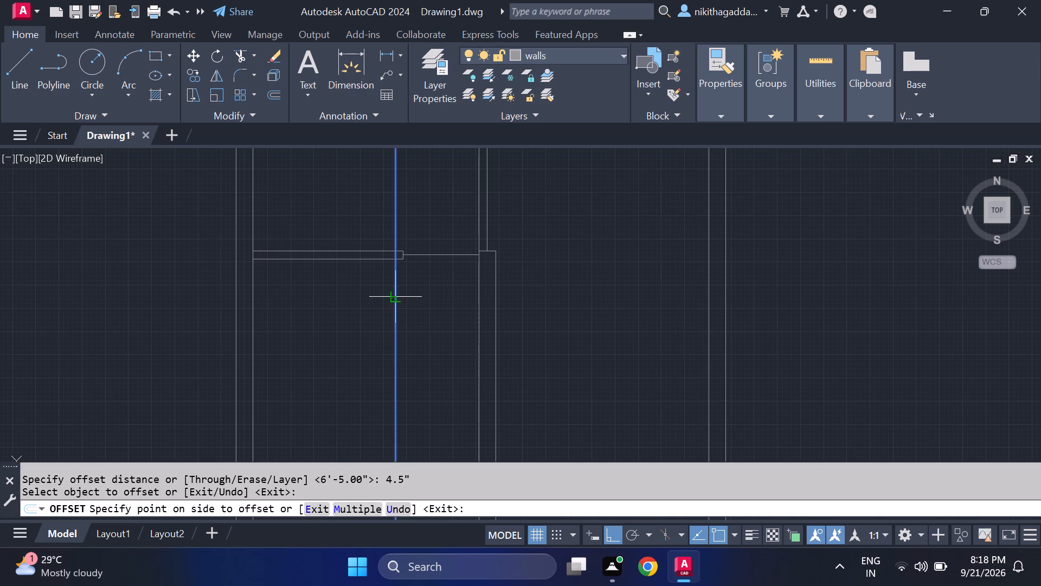
left_click(410, 289)
key("Escape")
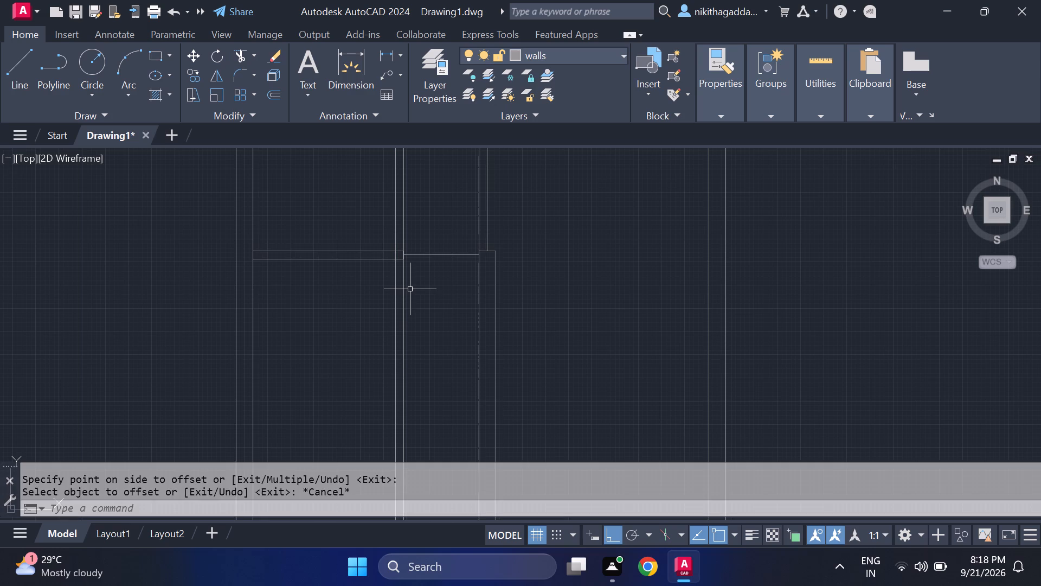
Trim both new vertical wall lines above the second horizontal partition.
type("tr")
key("Return")
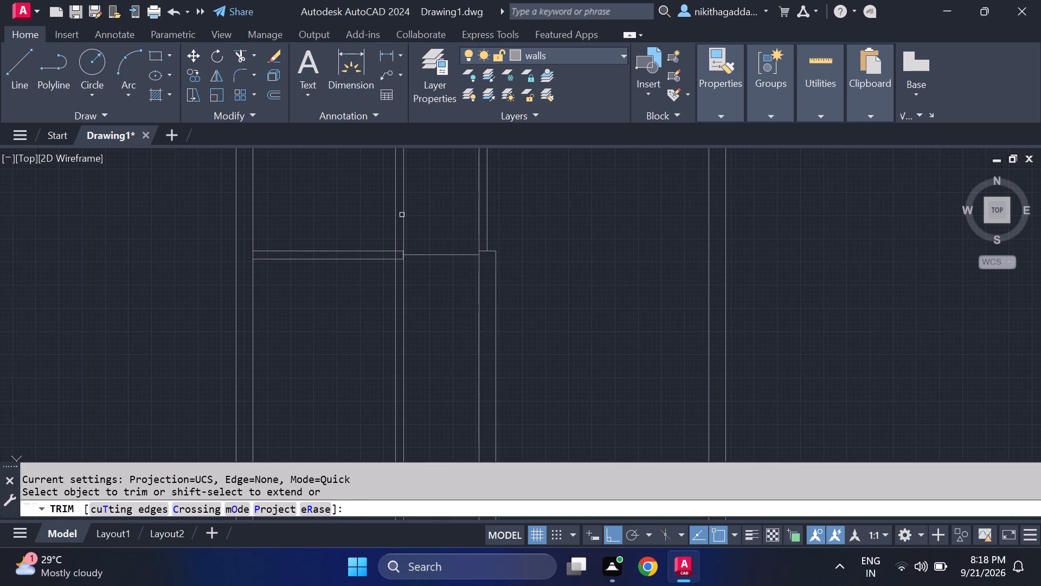
left_click_drag(414, 205, 376, 219)
Trim the leftover vertical and lower-face segments inside the junction of the second horizontal partition and the new 4.5" wall.
middle_click_drag(382, 216, 388, 365)
scroll(390, 329, "down", 2)
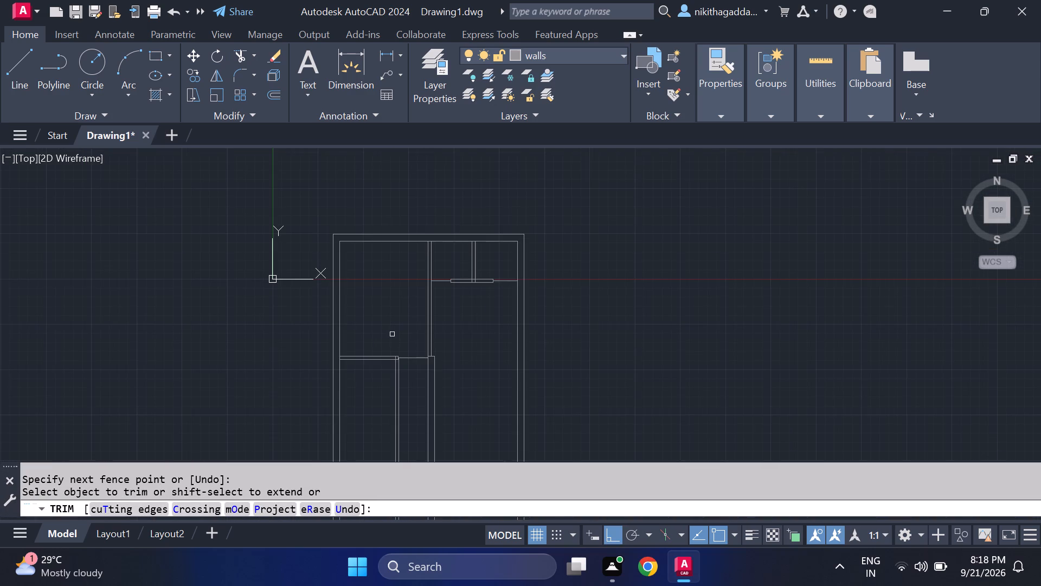
scroll(403, 391, "up", 2)
scroll(381, 325, "up", 2)
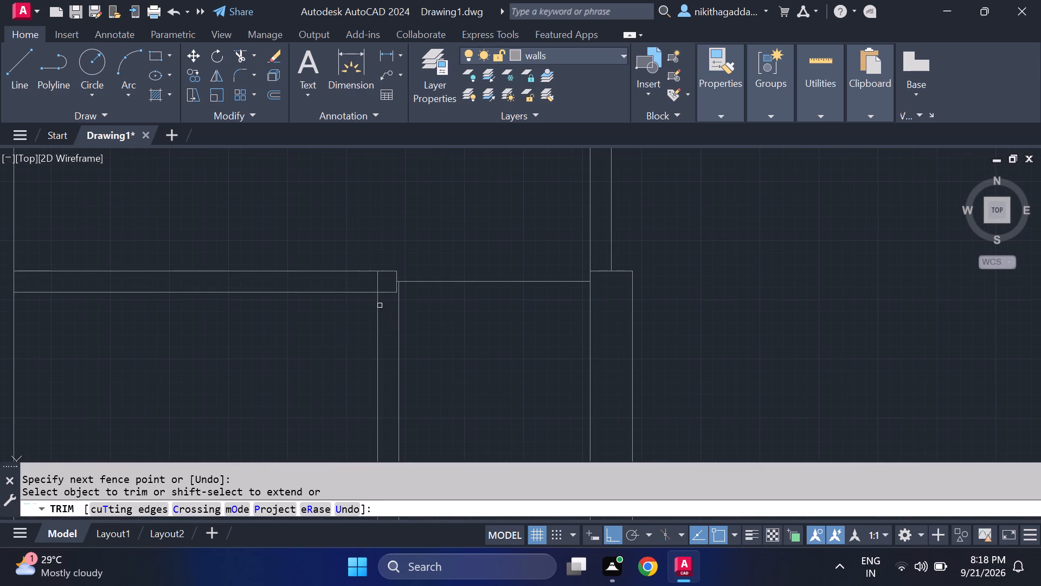
left_click(378, 285)
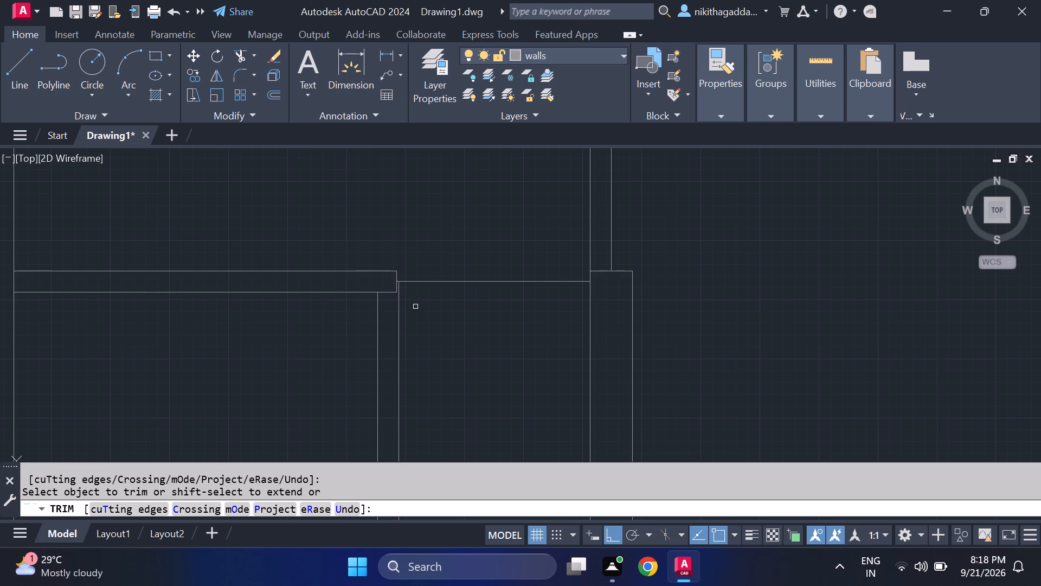
scroll(401, 283, "up", 1)
scroll(412, 314, "down", 4)
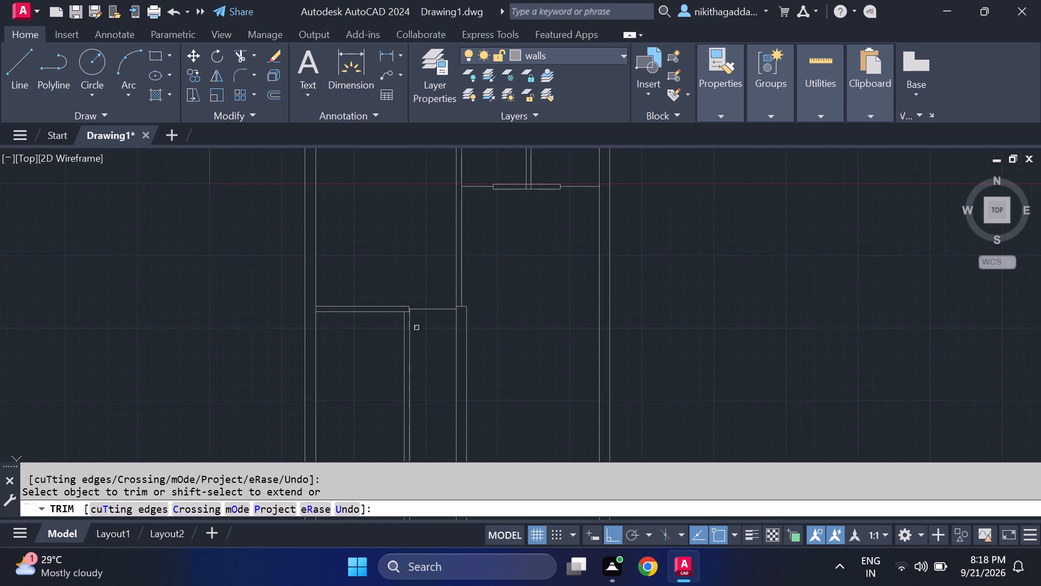
scroll(422, 343, "down", 1)
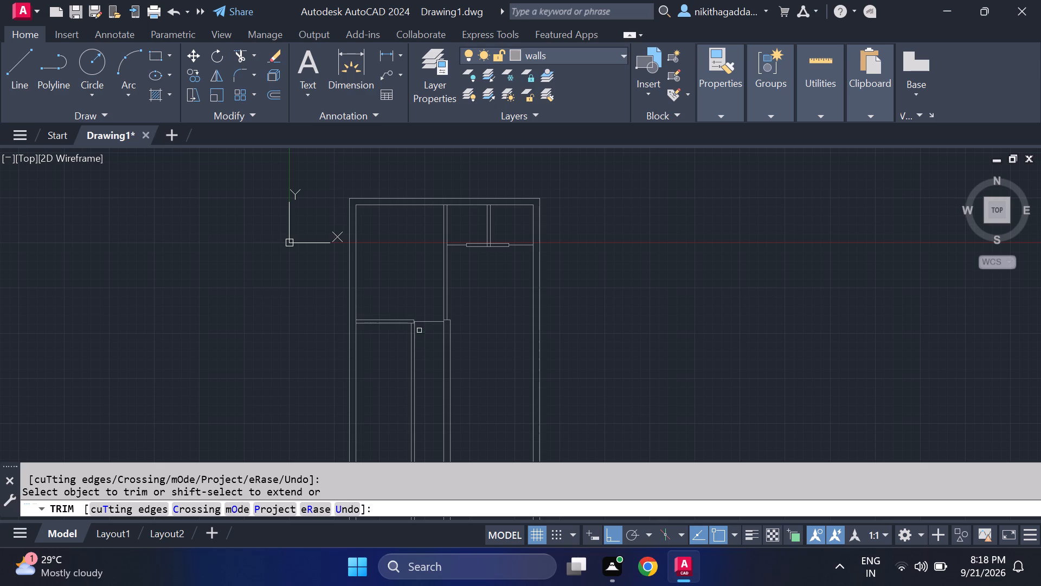
scroll(417, 316, "up", 2)
scroll(415, 320, "down", 1)
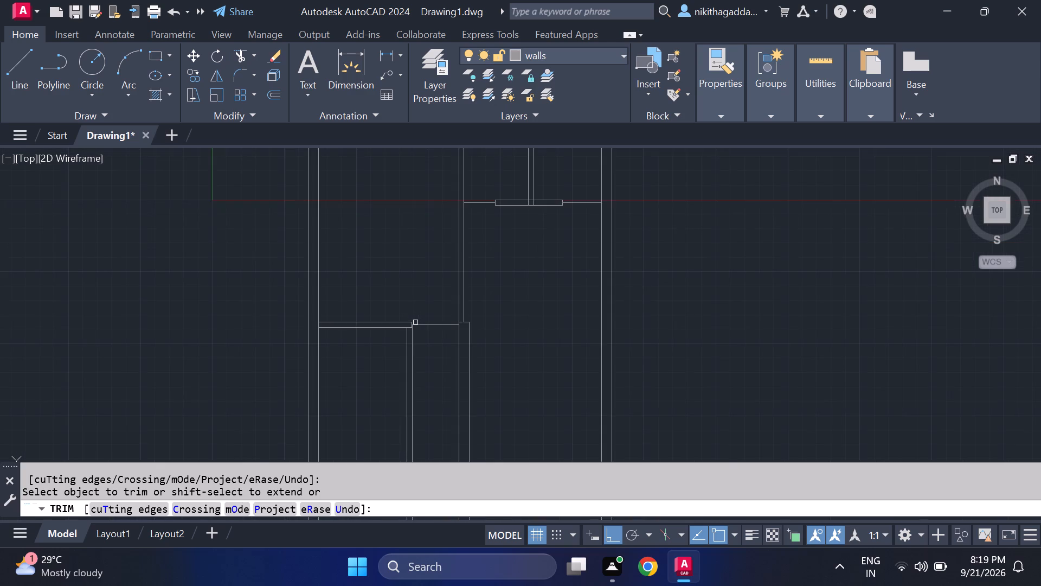
scroll(416, 323, "up", 2)
left_click(398, 332)
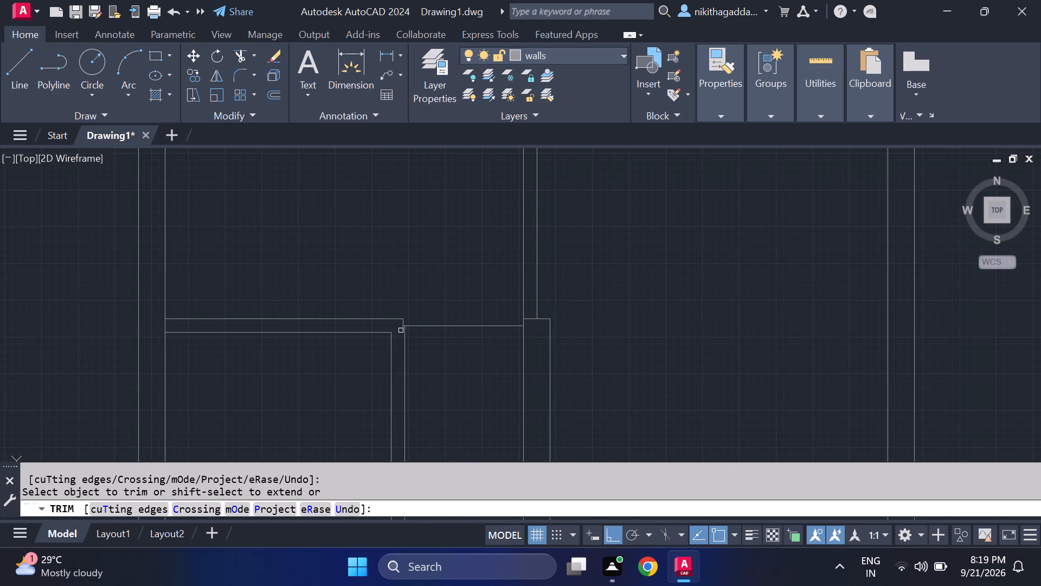
scroll(363, 317, "up", 1)
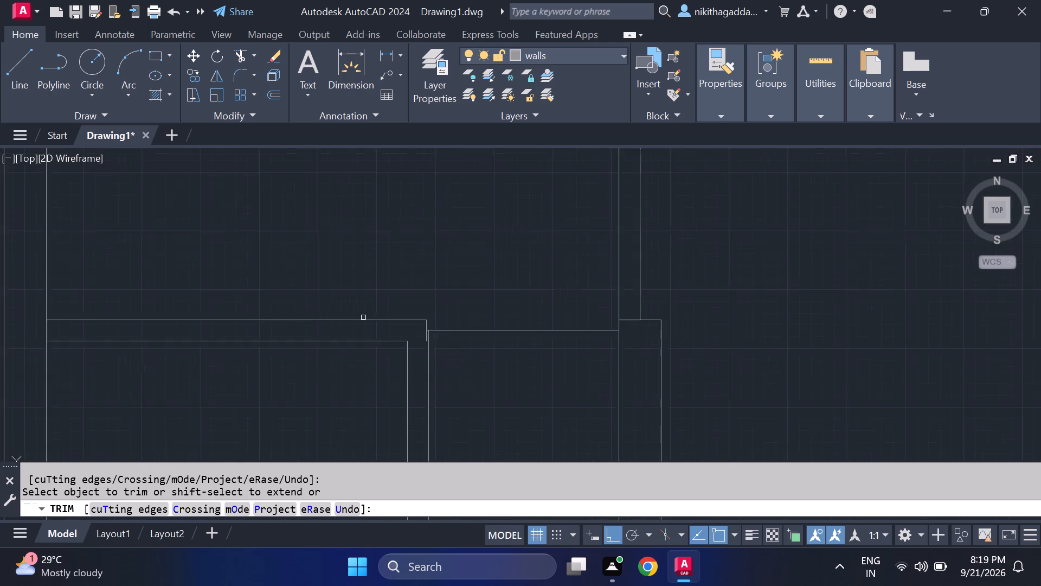
scroll(363, 317, "up", 1)
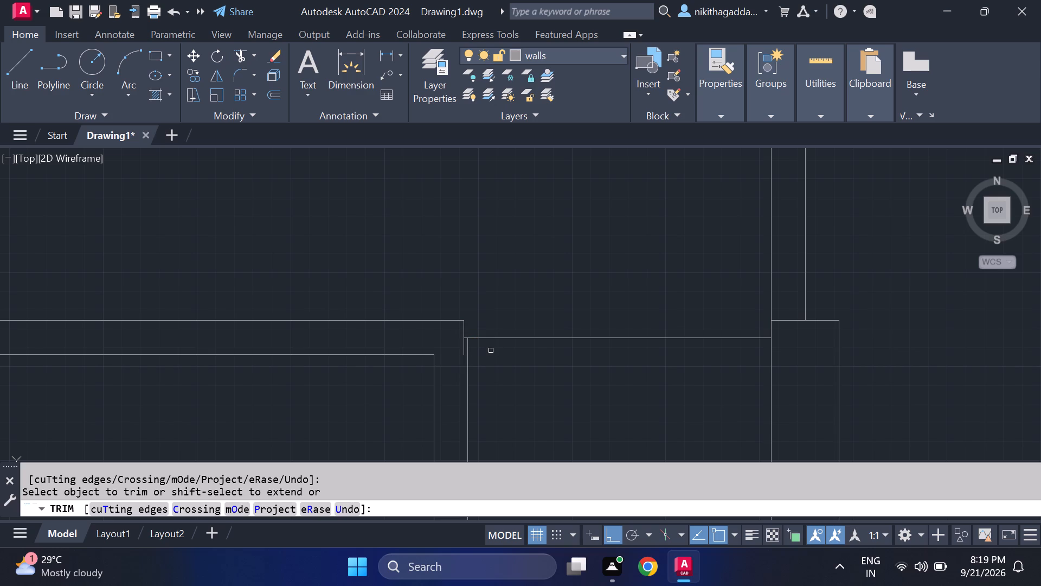
key("l")
key("Return")
key("Escape")
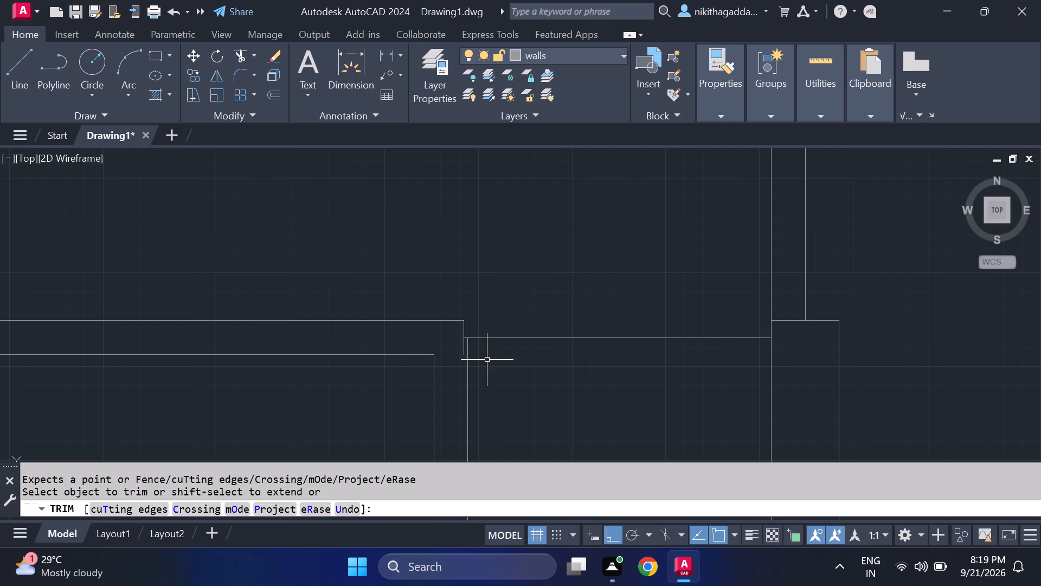
Draw a line up the 4.5" wall's outer face to the partition's upper-face level, continuing across to the end of that face.
key("l")
key("Return")
scroll(473, 353, "up", 1)
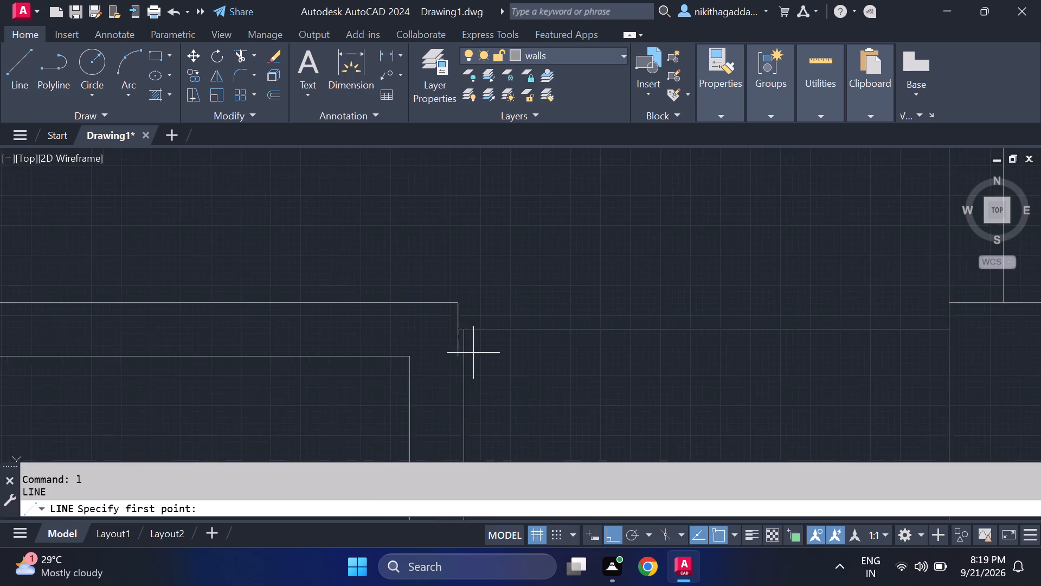
scroll(473, 353, "up", 1)
left_click(460, 320)
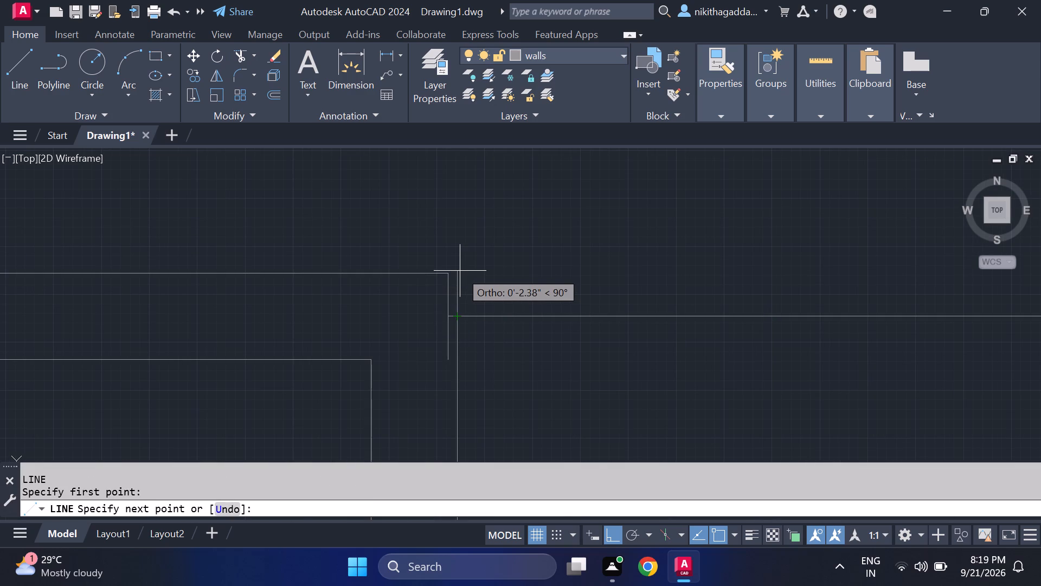
left_click(459, 274)
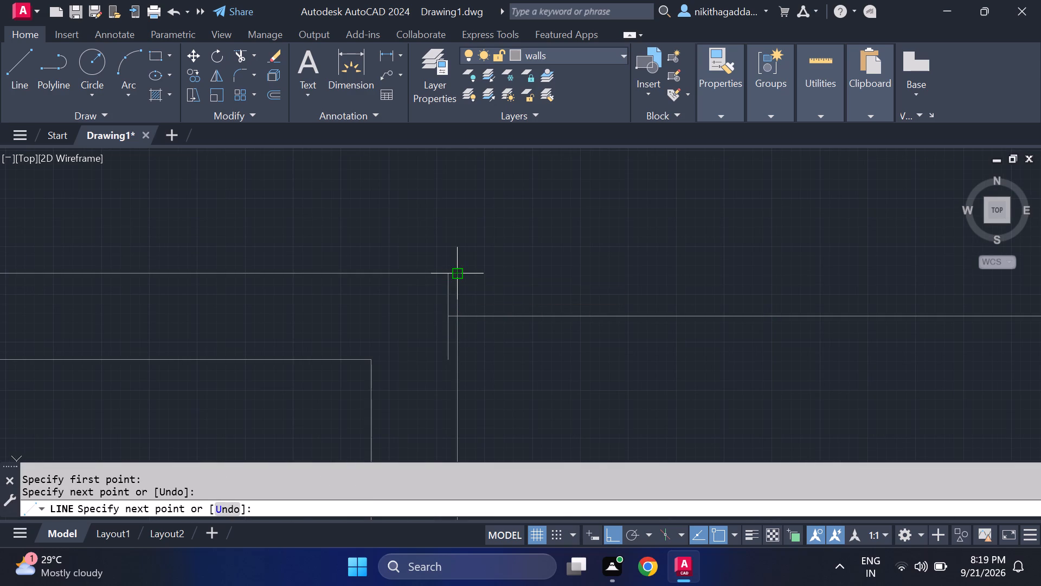
left_click(447, 272)
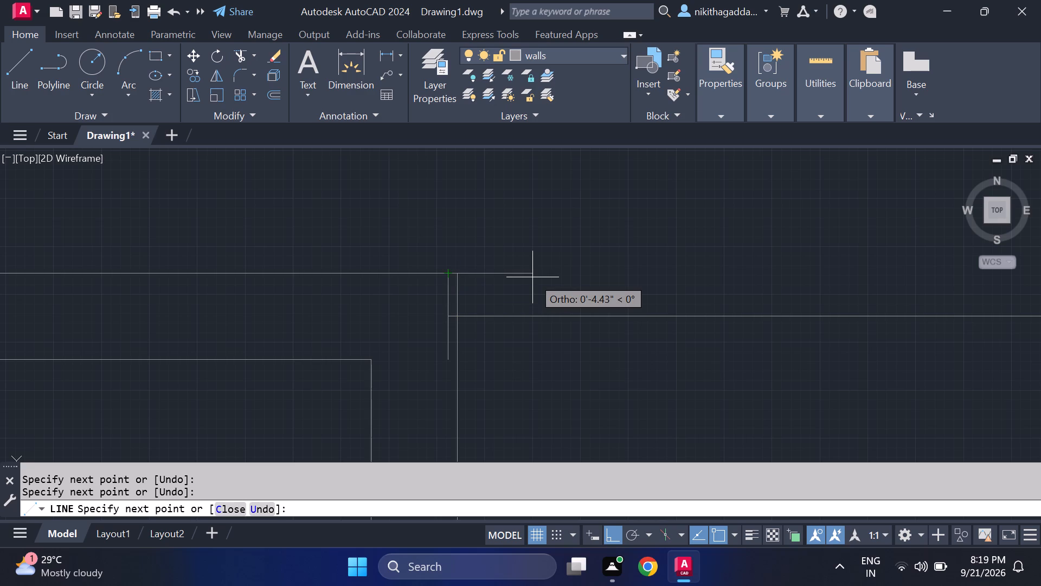
key("Escape")
Trim the two leftover short vertical segments inside the new wall corner, above and below the thin horizontal line.
type("tr")
key("Return")
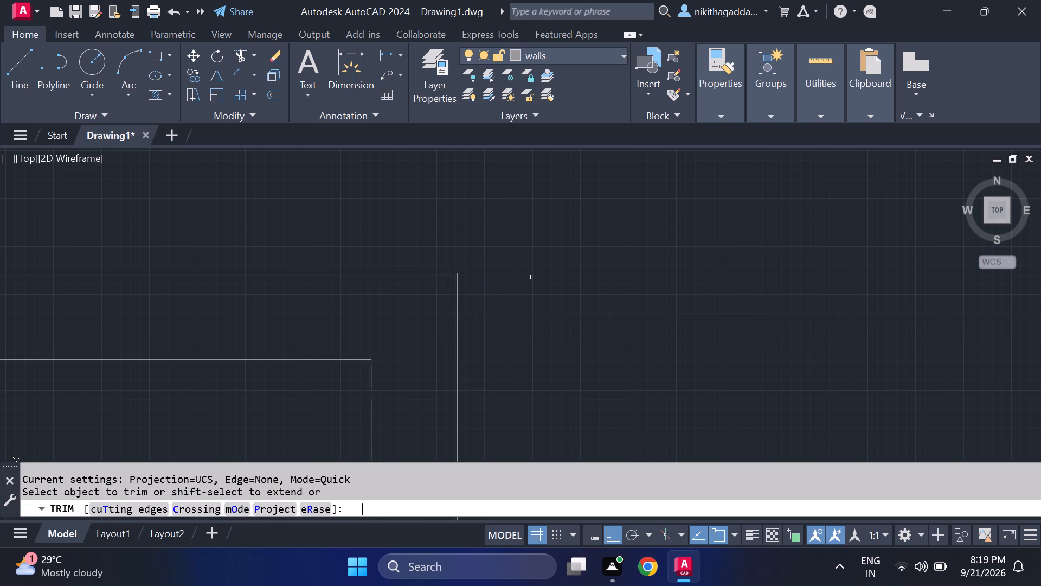
left_click(448, 307)
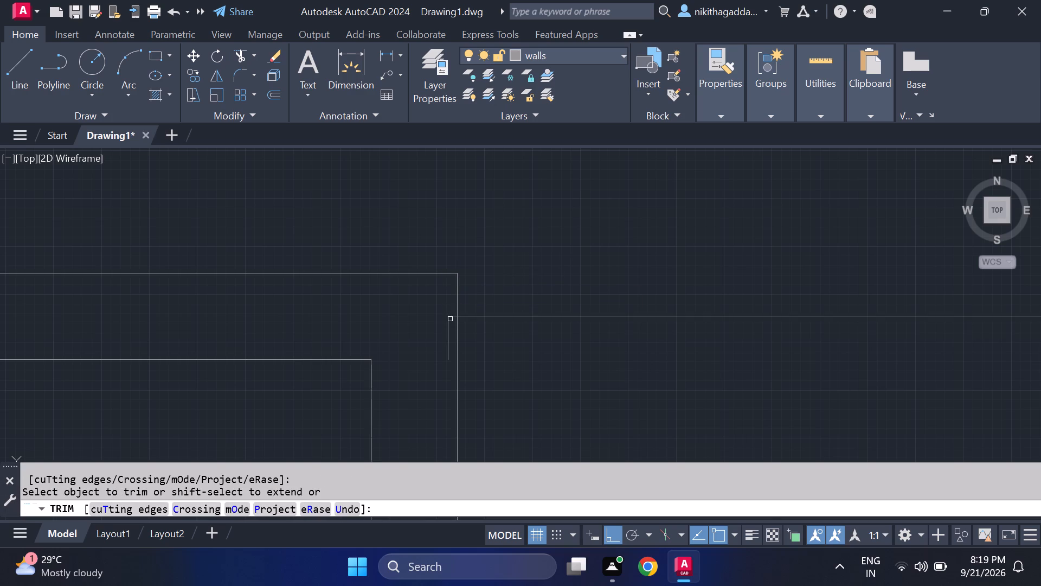
left_click(448, 326)
Trim the small horizontal stub that projects past the outer face of the 4.5" wall into the corner.
scroll(505, 345, "down", 5)
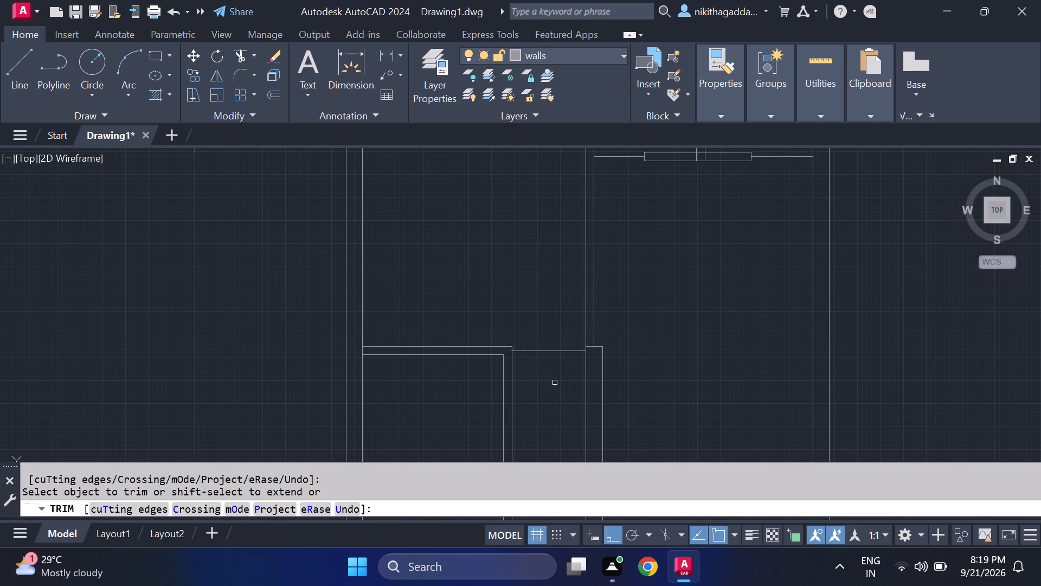
scroll(520, 375, "down", 1)
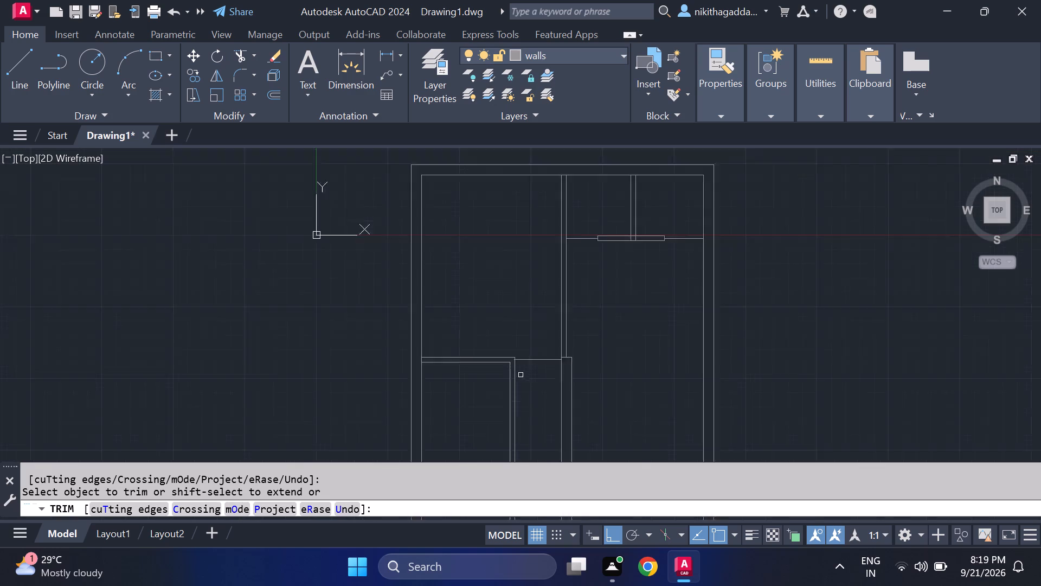
scroll(520, 375, "down", 1)
scroll(521, 373, "up", 3)
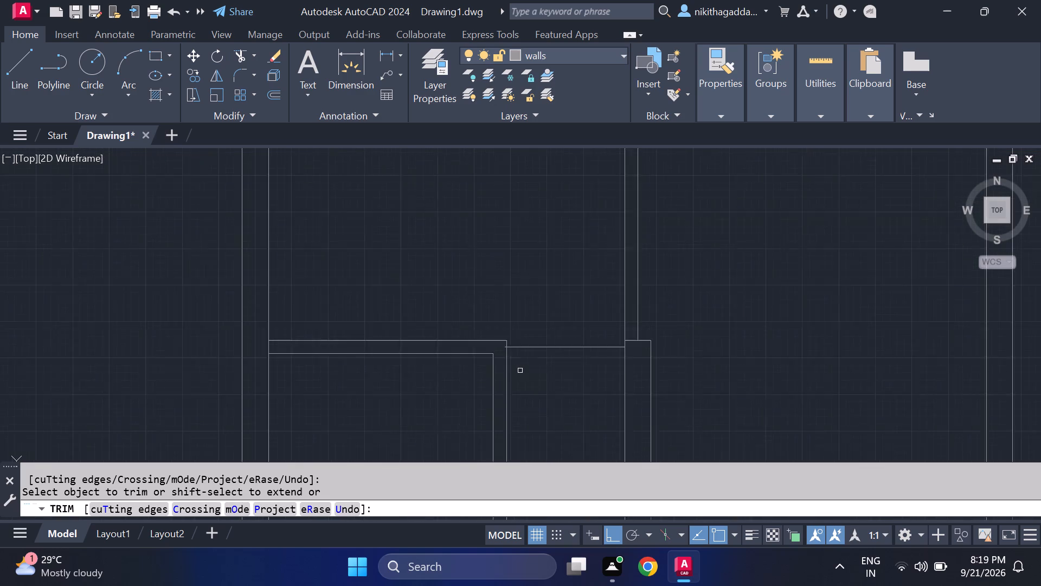
scroll(520, 371, "up", 1)
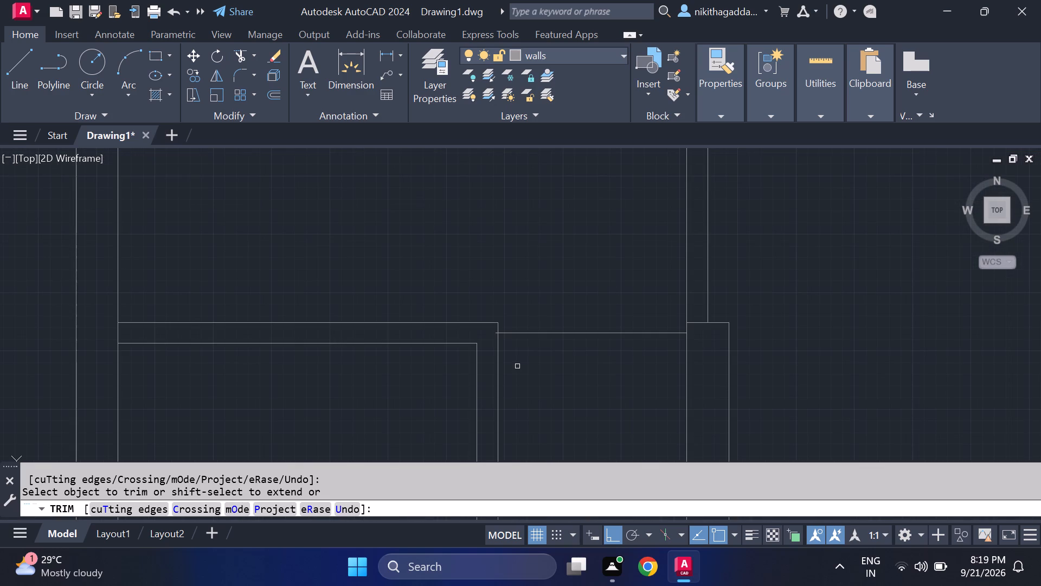
scroll(511, 357, "down", 4)
scroll(512, 345, "up", 4)
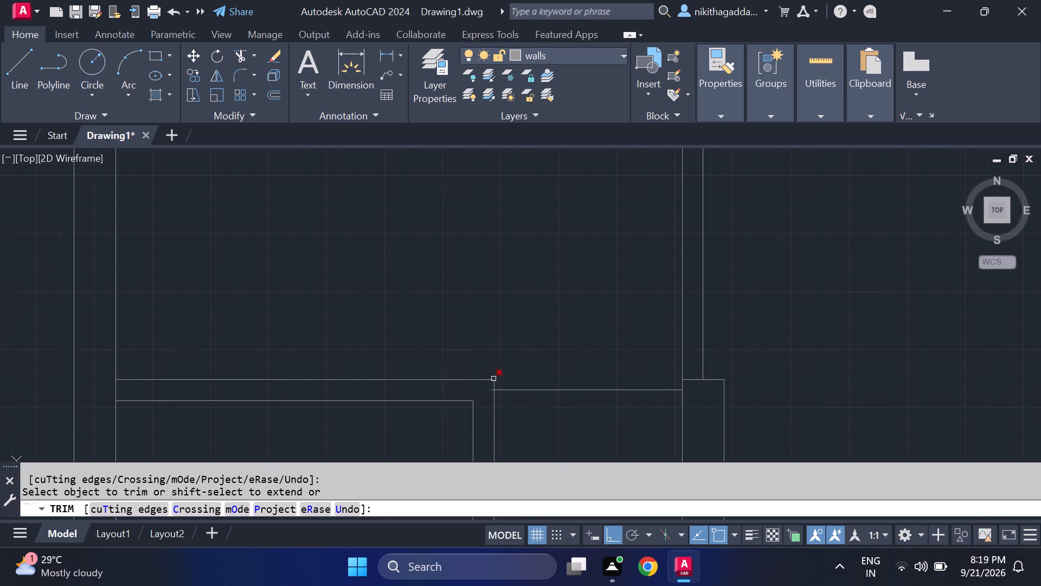
scroll(491, 389, "up", 3)
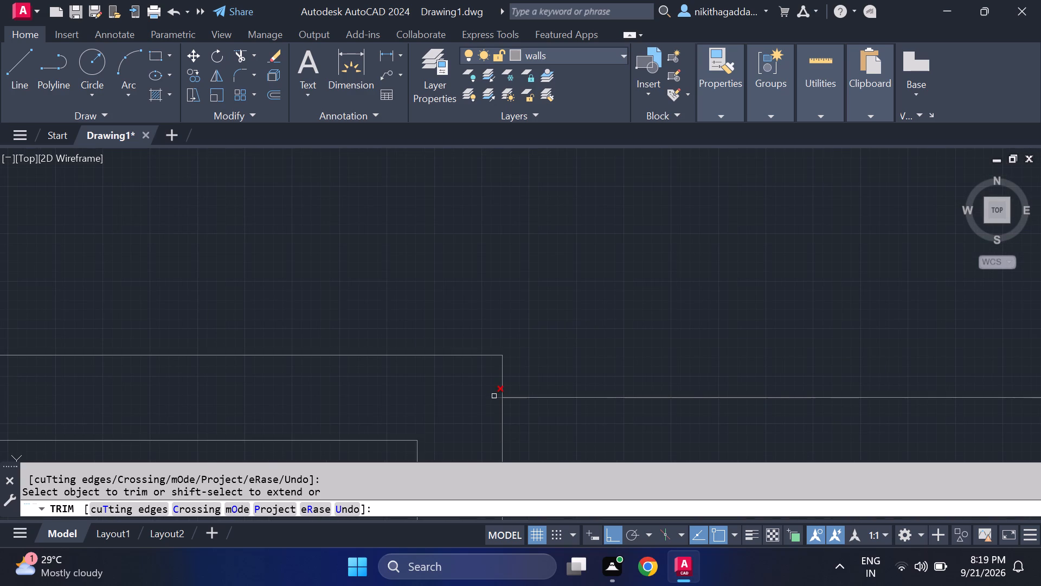
middle_click_drag(471, 391, 472, 330)
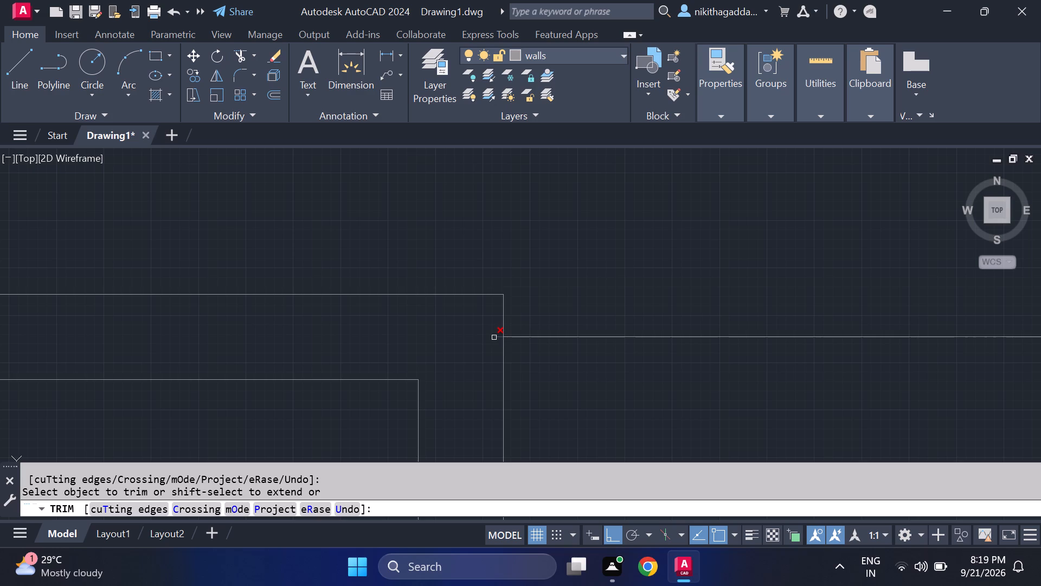
left_click(494, 337)
scroll(498, 361, "down", 5)
middle_click_drag(525, 400, 484, 302)
scroll(487, 305, "down", 1)
key("Escape")
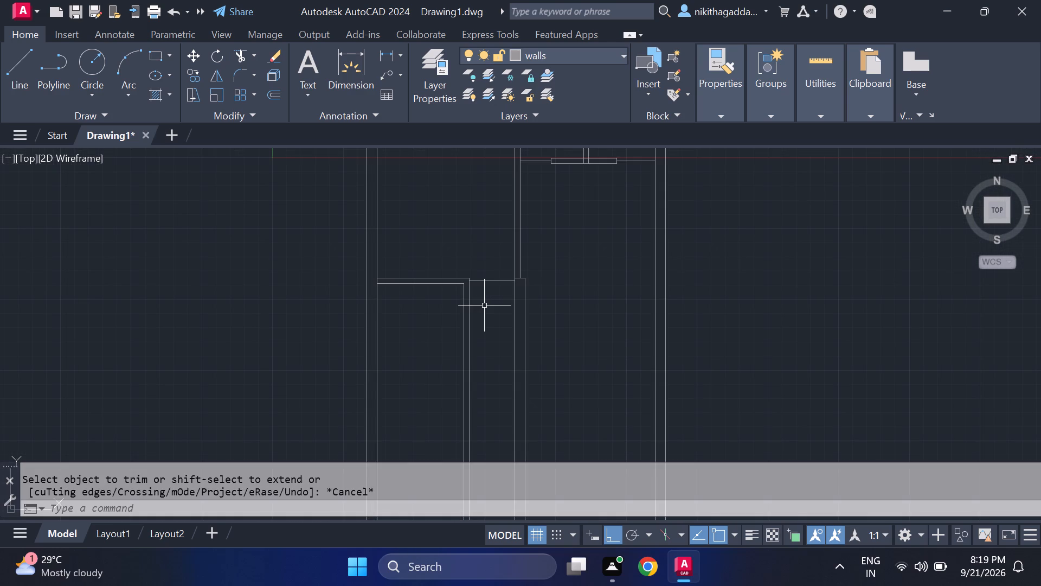
Offset the lower face of the second horizontal partition 7'11" downward.
middle_click_drag(428, 351, 422, 294)
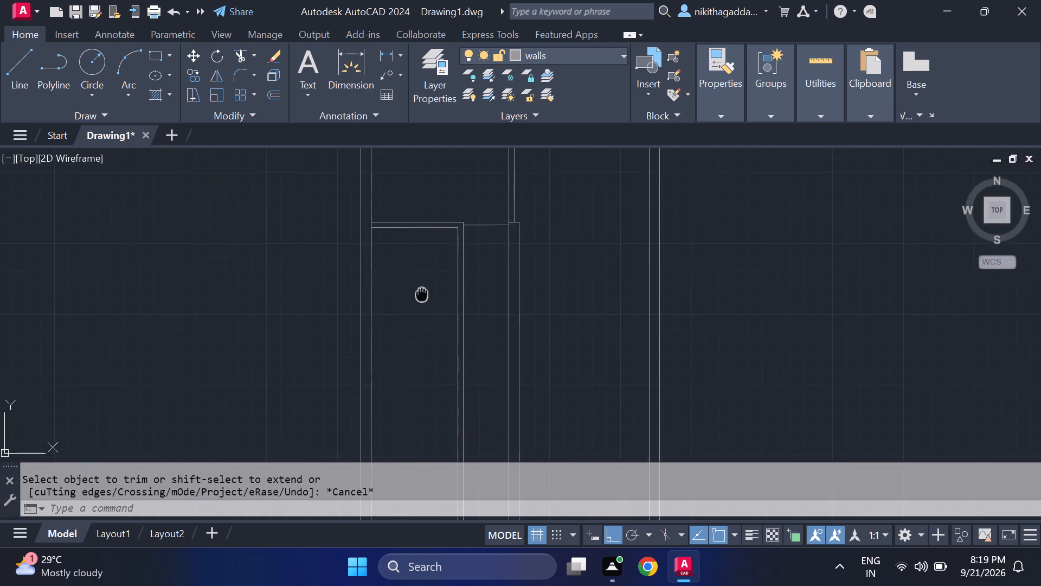
middle_click_drag(422, 294, 421, 291)
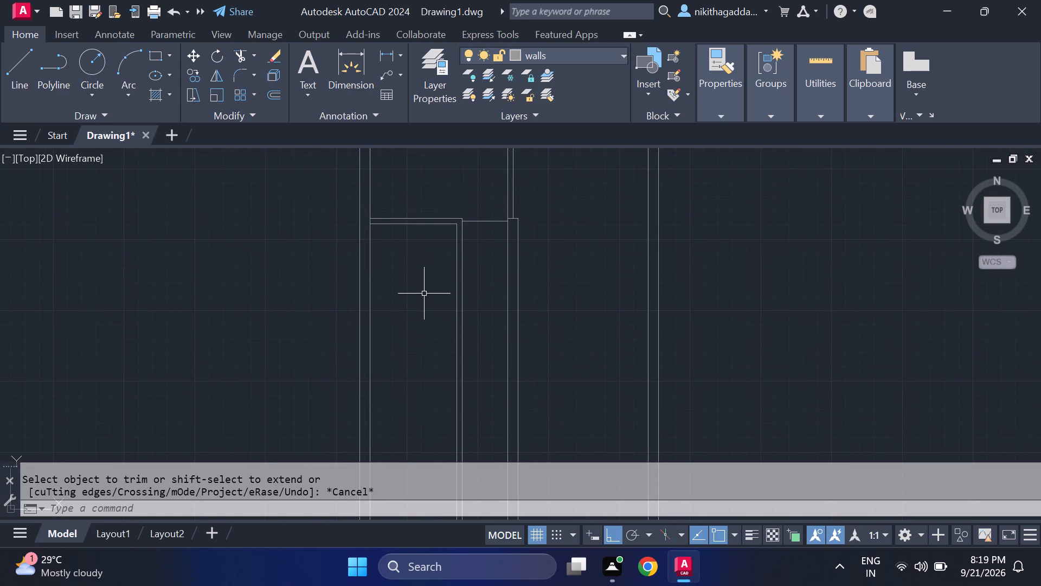
type("of")
key("Return")
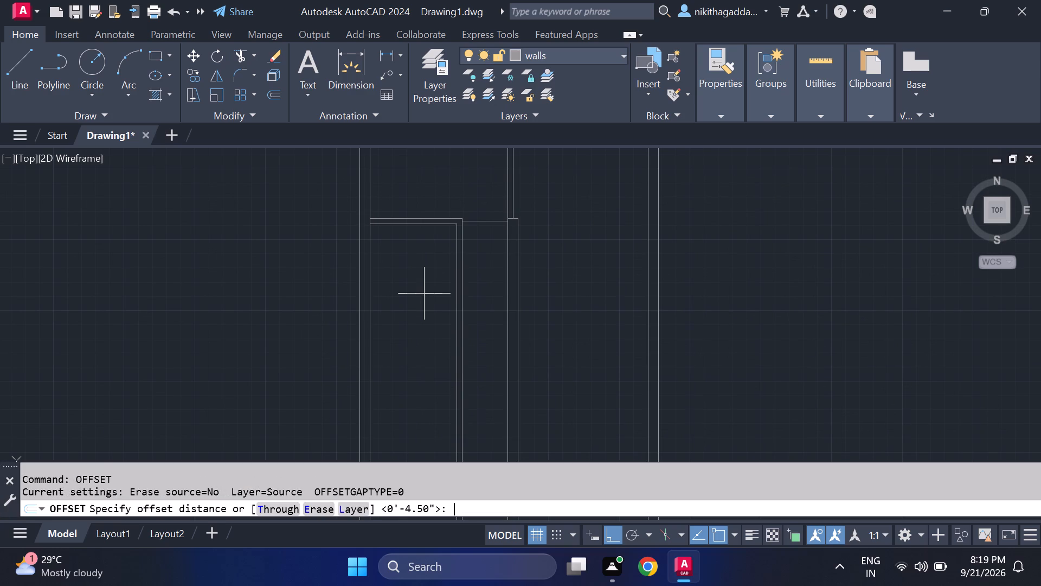
key("7")
key("apostrophe")
type("11")
key("shift+quotedbl")
key("Return")
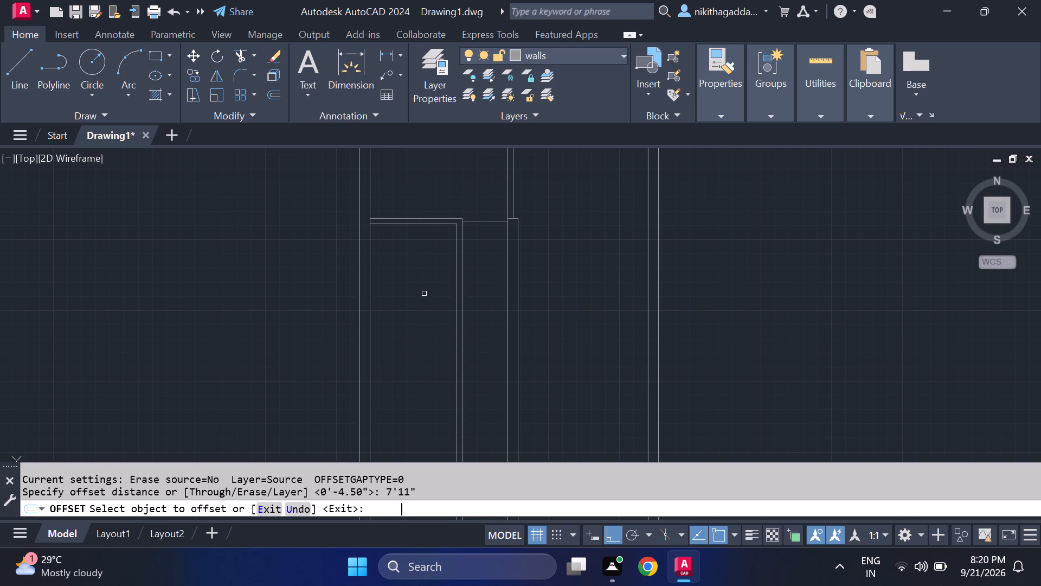
left_click(407, 224)
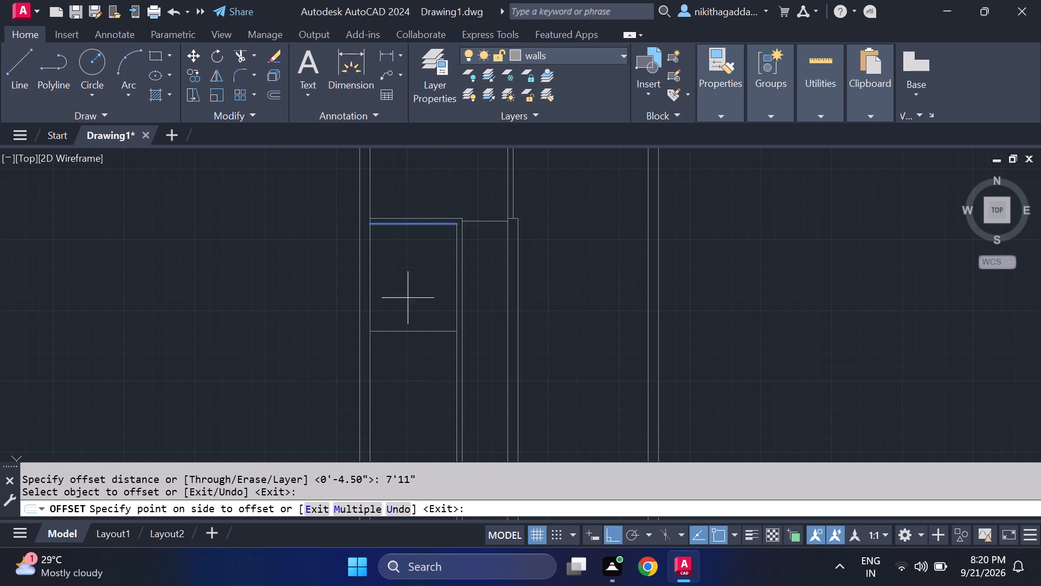
left_click(399, 368)
key("Escape")
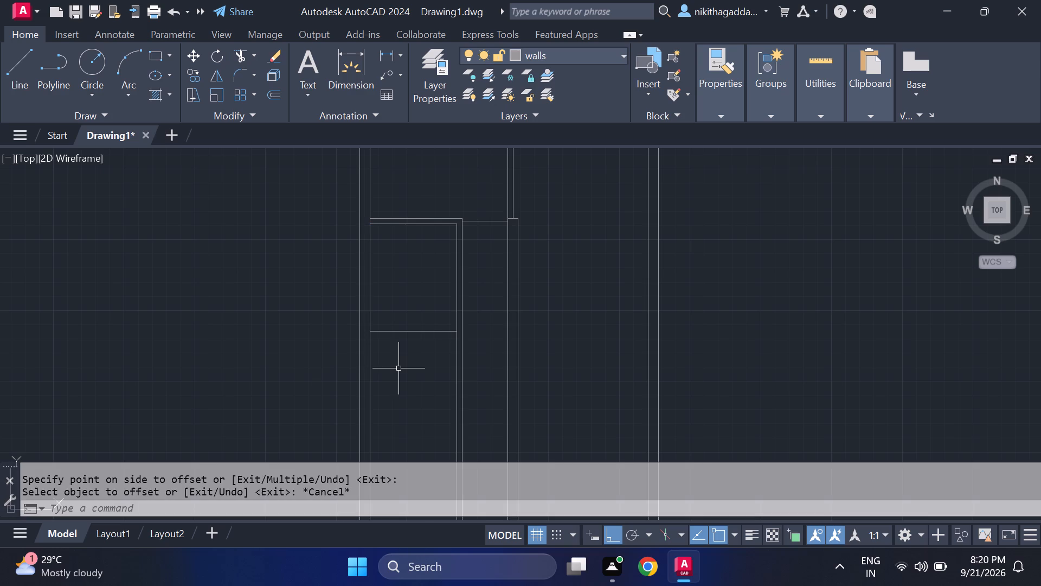
Offset the new horizontal line 4.5" downward to give the partition its thickness.
type("of")
key("Return")
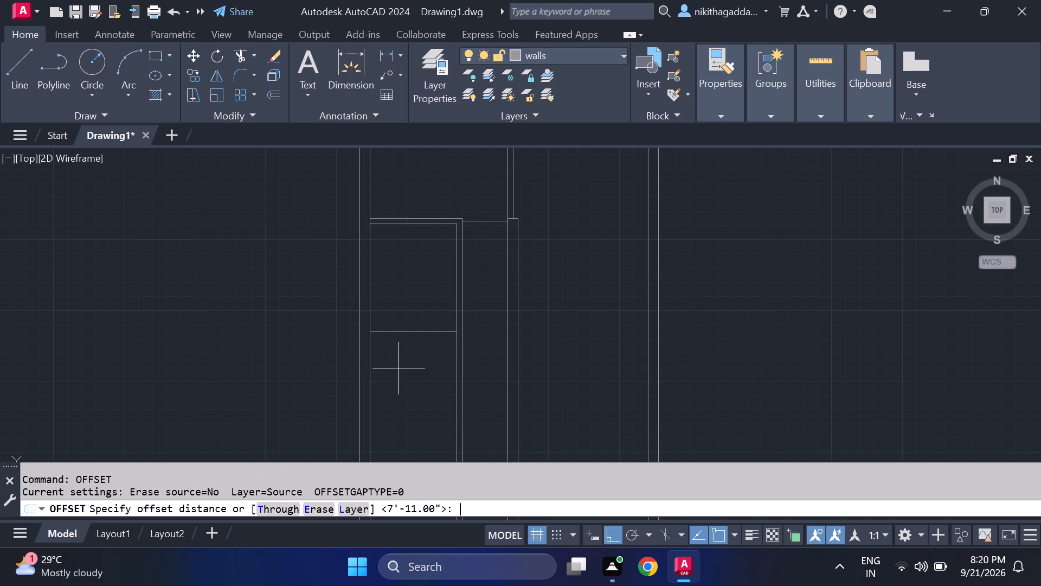
type("4.5")
key("shift+quotedbl")
key("Return")
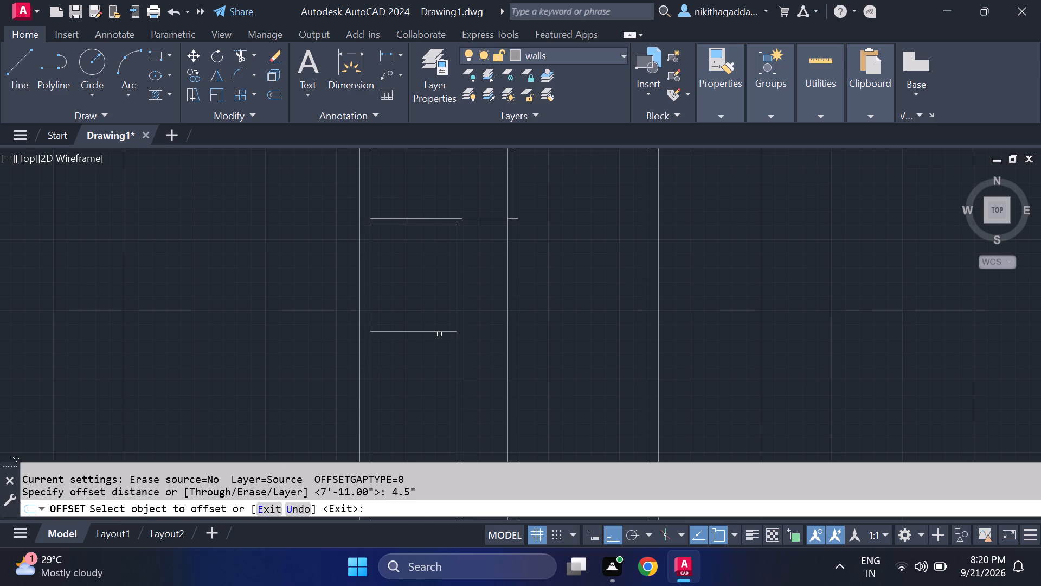
left_click(440, 332)
left_click(429, 370)
key("Escape")
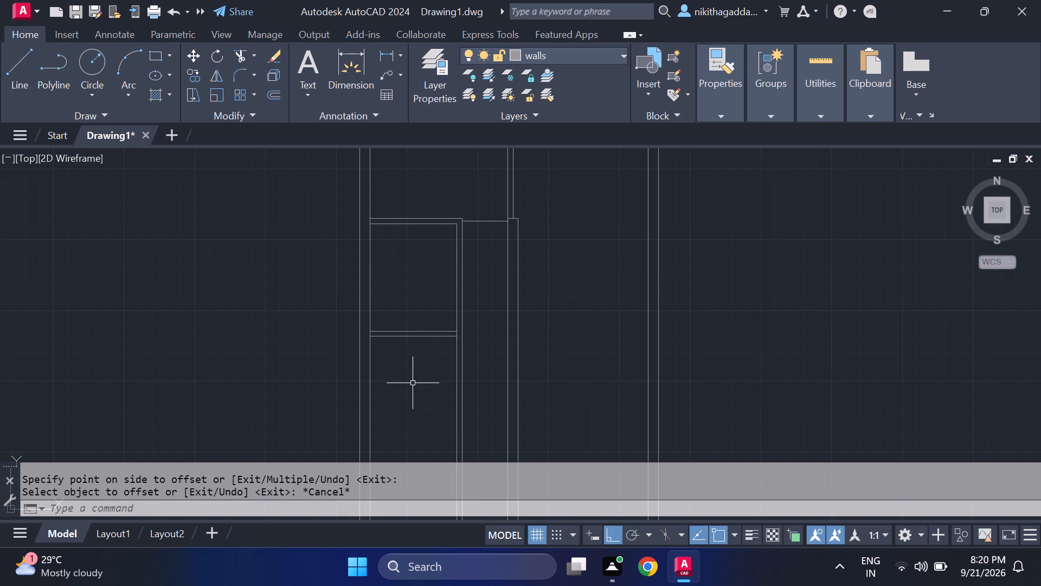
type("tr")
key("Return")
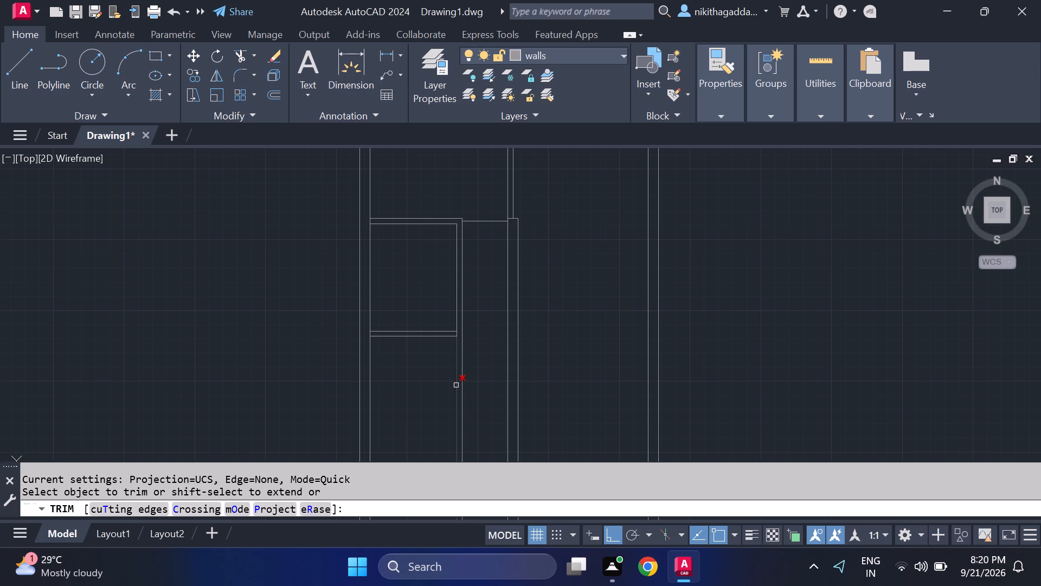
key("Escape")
Extend both lines of the new 4.5" horizontal partition to the far face of the adjoining vertical wall.
type("ex")
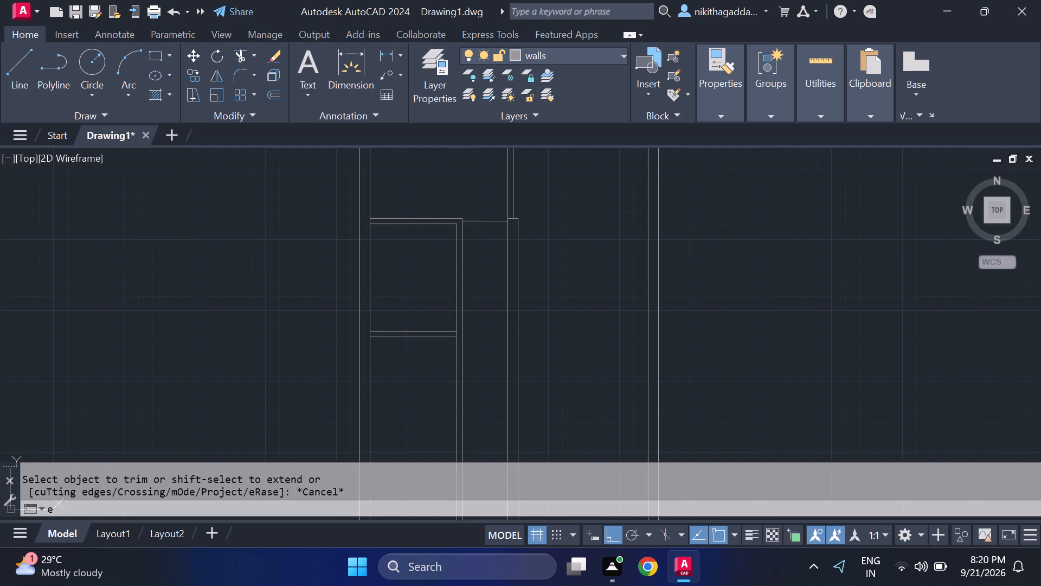
key("Return")
left_click(441, 332)
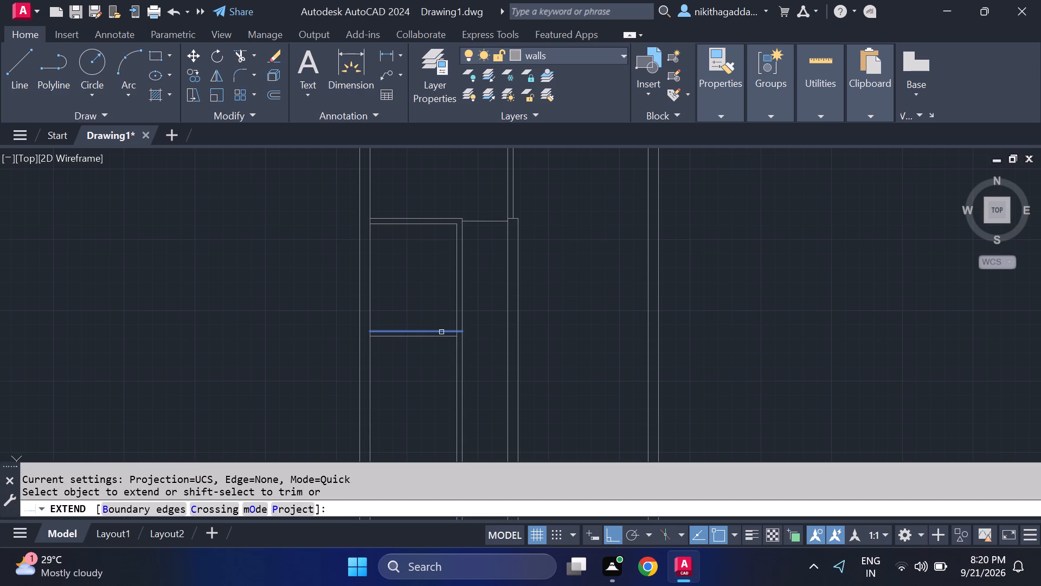
left_click(445, 335)
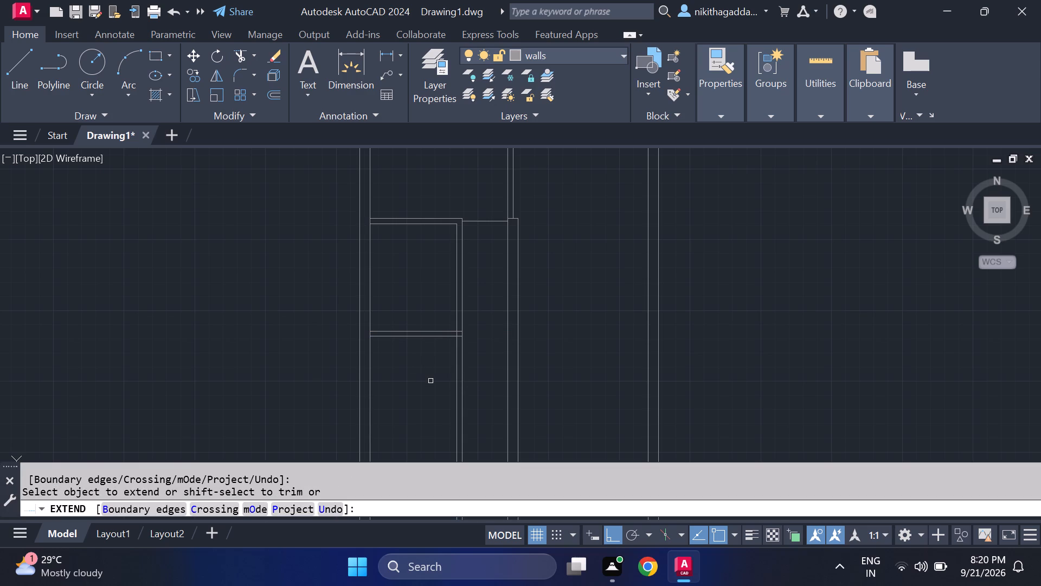
key("Escape")
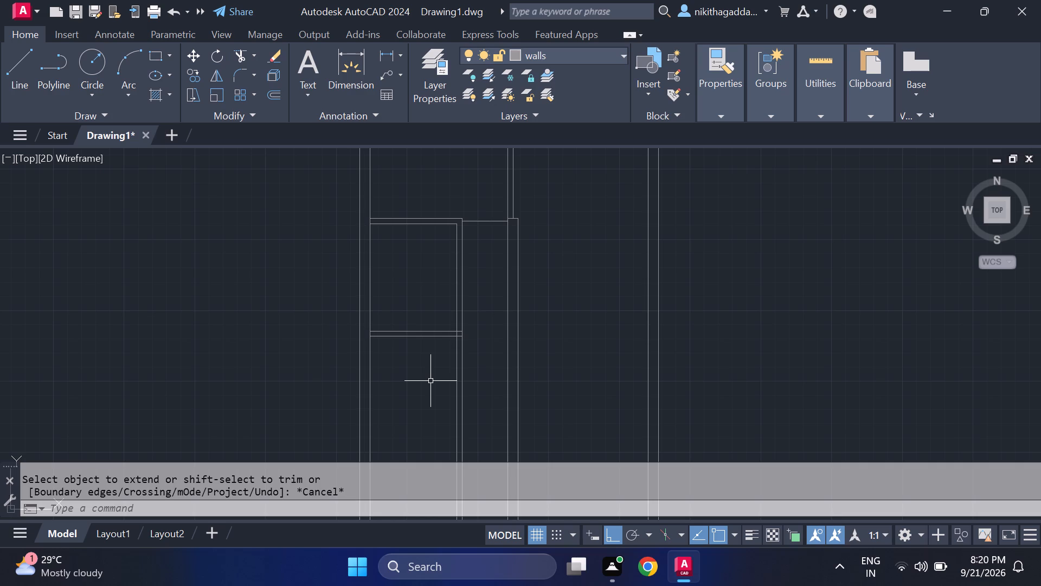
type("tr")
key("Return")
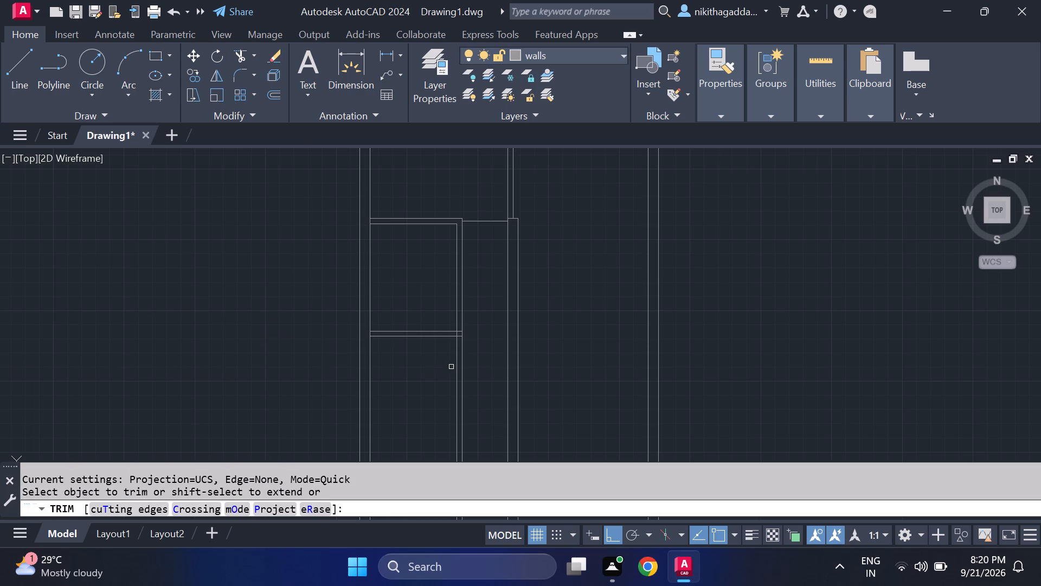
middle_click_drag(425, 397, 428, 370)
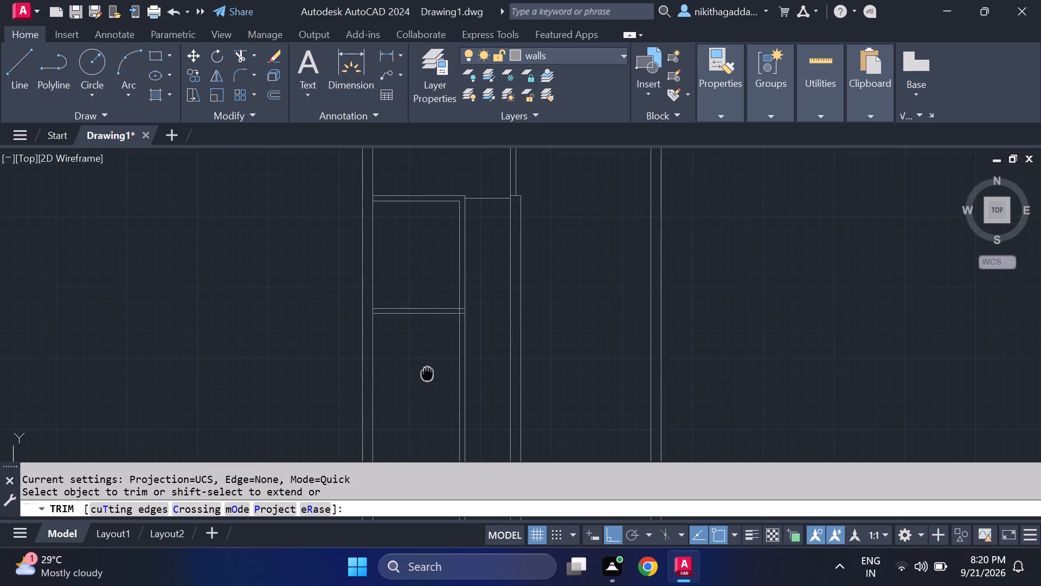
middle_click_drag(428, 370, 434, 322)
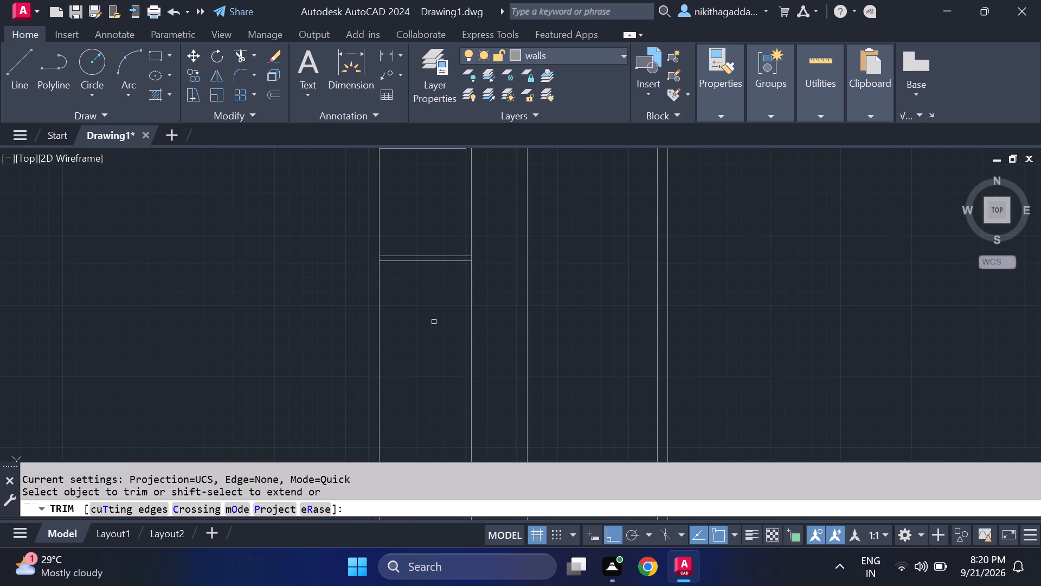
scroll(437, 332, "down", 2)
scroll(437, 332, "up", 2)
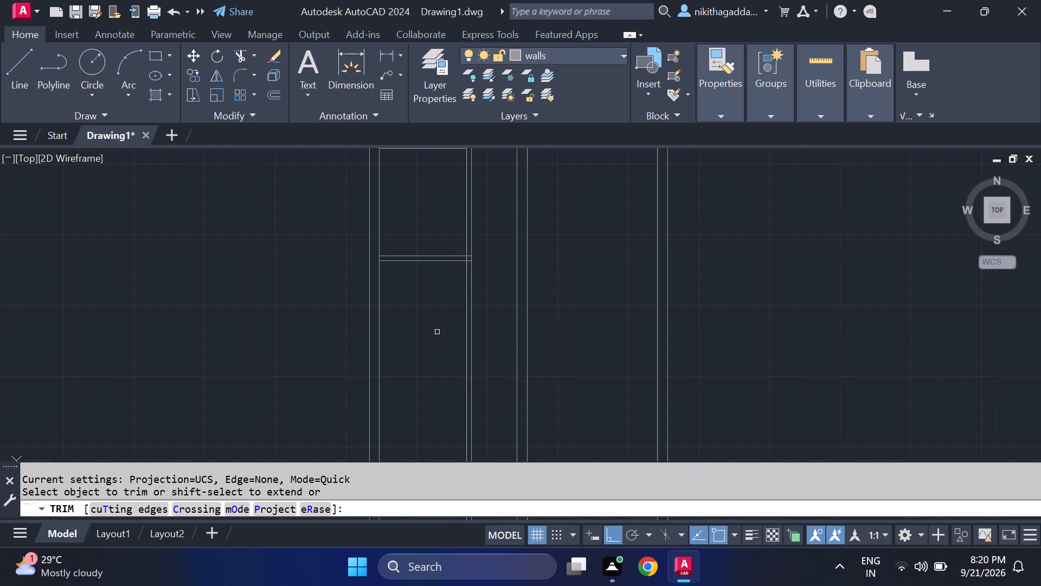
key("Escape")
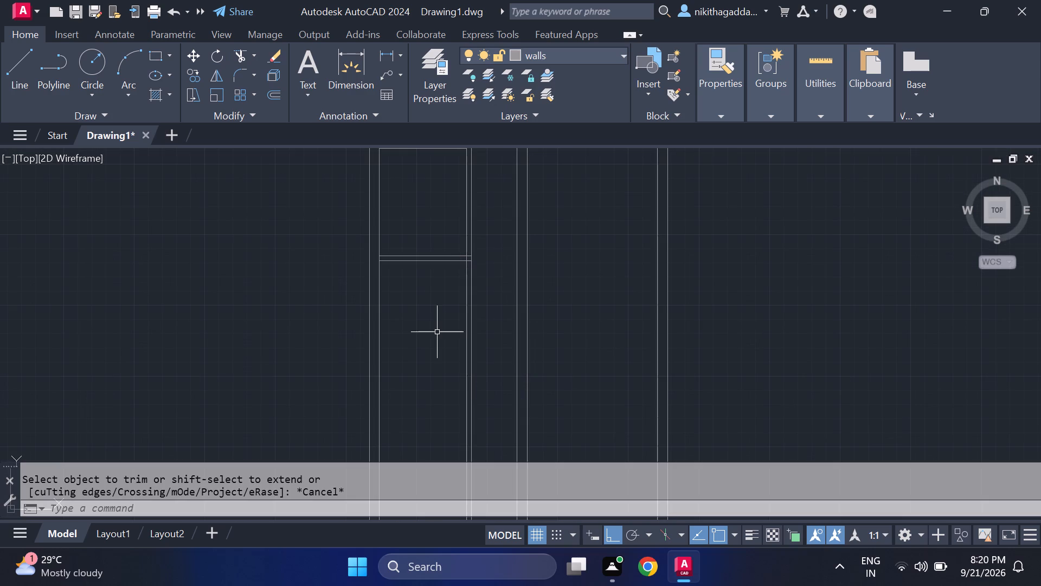
Offset the lower face of the newest 4.5" horizontal partition 11'9" downward.
type("of")
key("Return")
type("11")
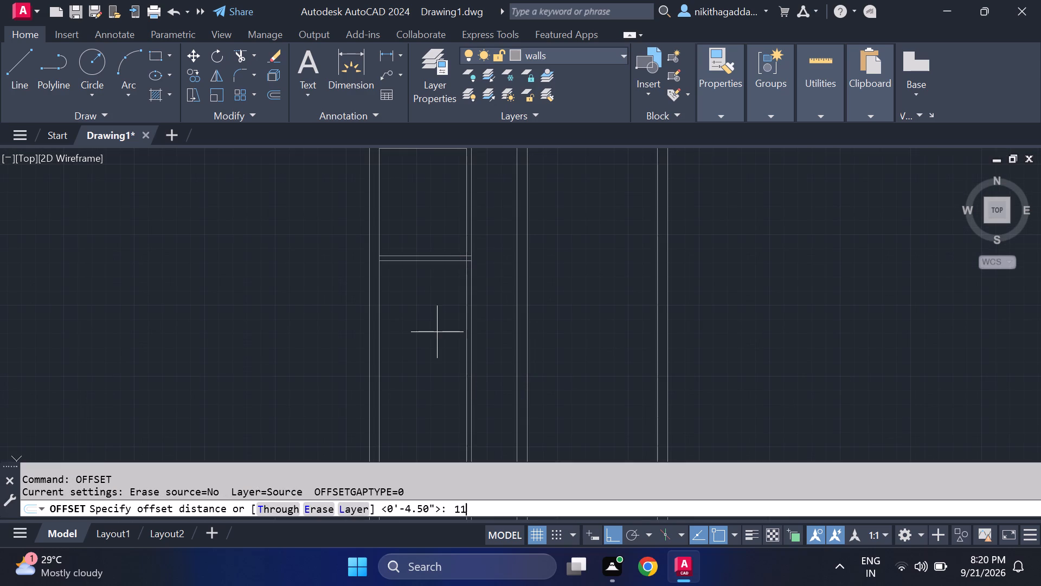
type("'9")
key("shift+quotedbl")
key("Return")
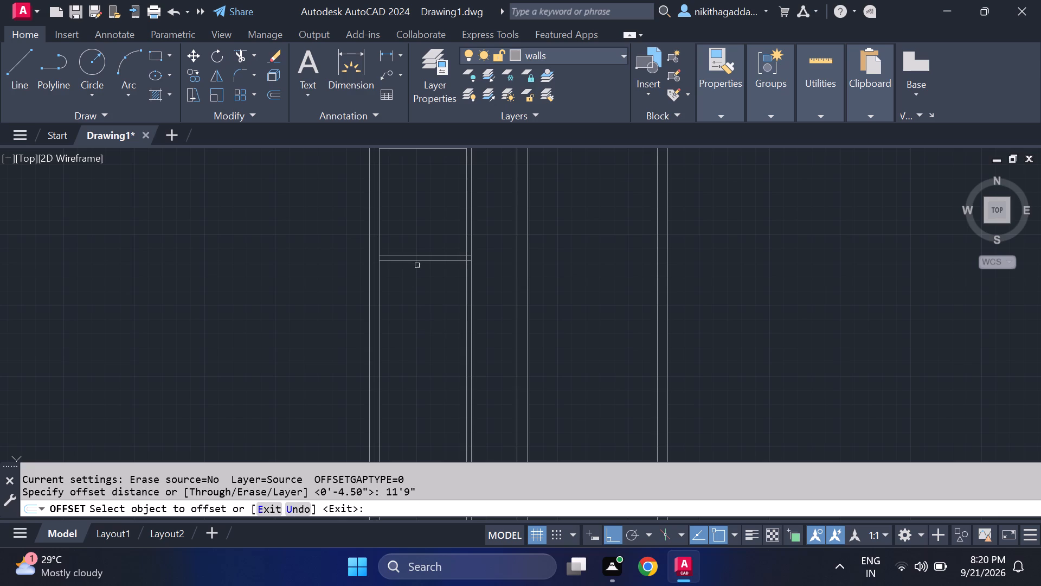
left_click(421, 261)
left_click(427, 382)
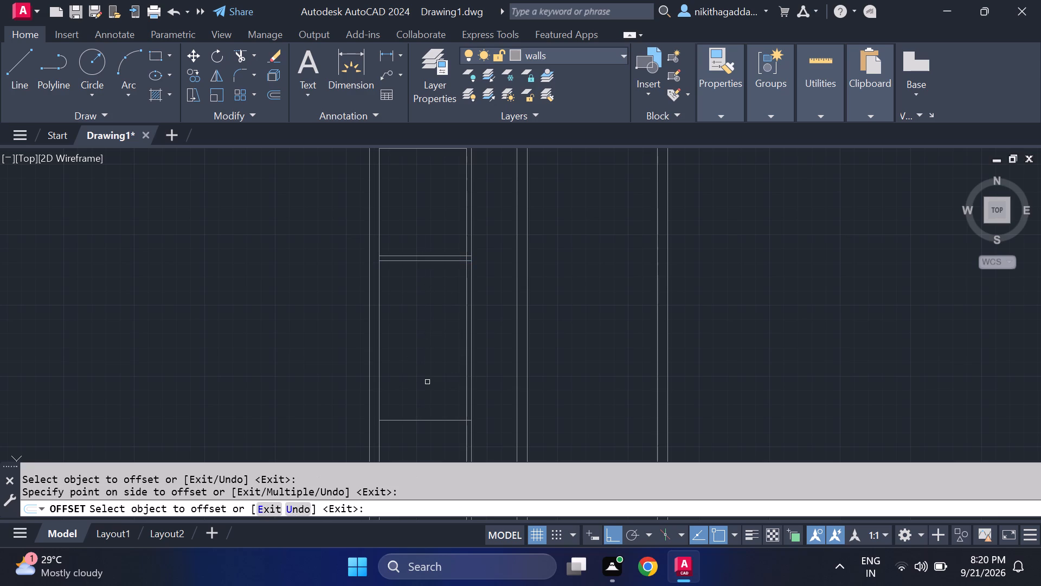
key("Escape")
Offset the new horizontal line 4.5" downward to give this lowest partition its thickness.
type("of")
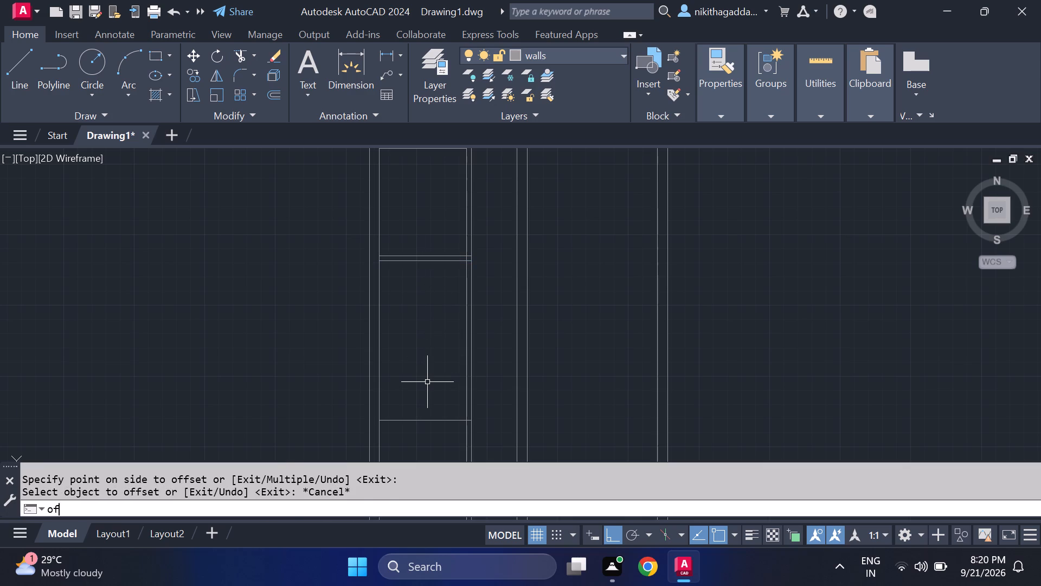
key("Return")
key("4")
type(".5")
key("shift+quotedbl")
key("Return")
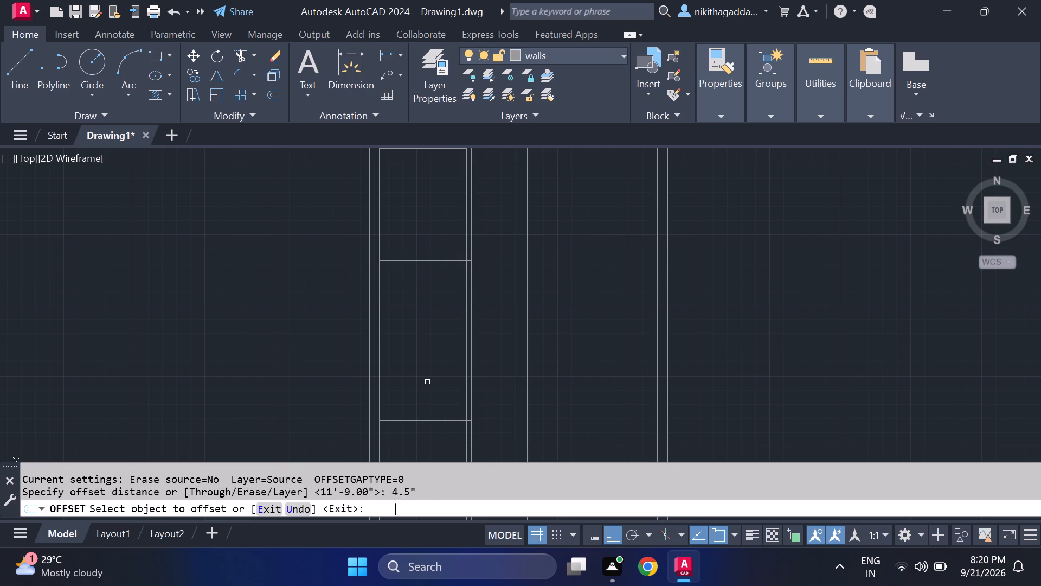
middle_click_drag(416, 406, 399, 360)
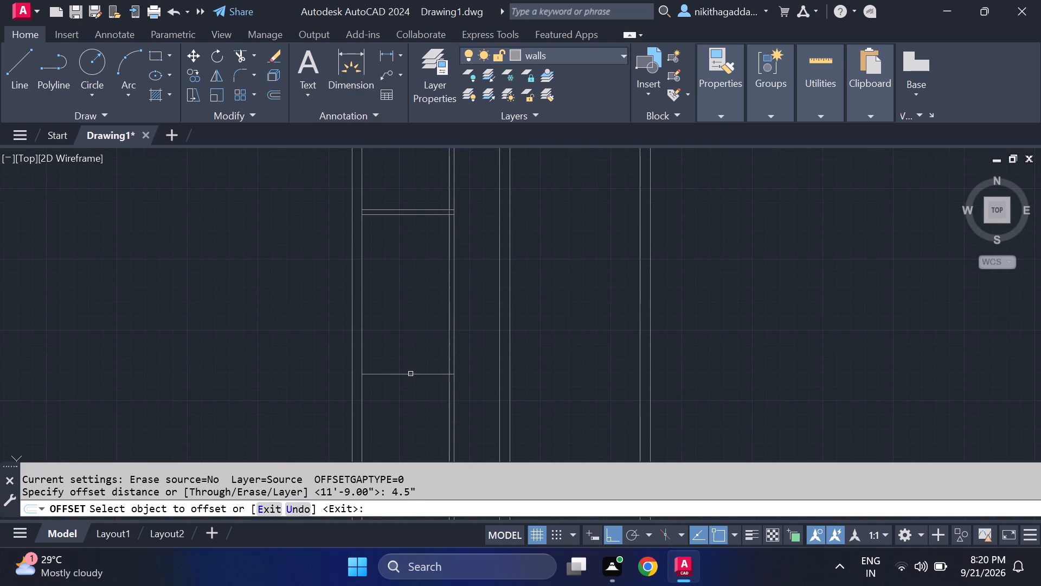
left_click(410, 375)
left_click(406, 407)
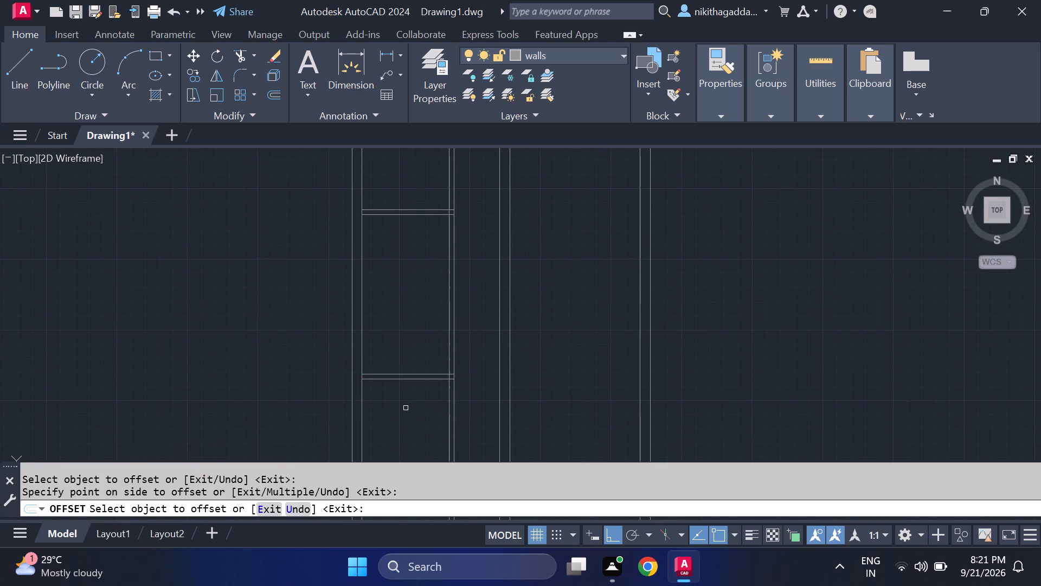
key("Escape")
Trim away both lines of the 4.5" vertical wall below the lowest horizontal partition, down to the bottom outer wall.
scroll(413, 403, "down", 2)
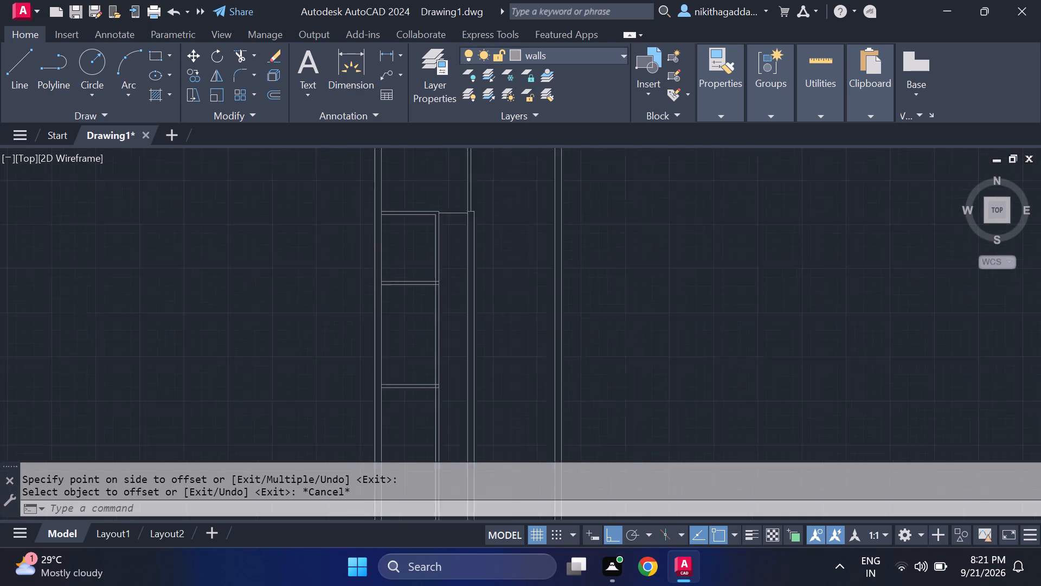
scroll(413, 403, "down", 1)
scroll(403, 412, "up", 1)
middle_click_drag(434, 430, 398, 377)
scroll(429, 426, "up", 1)
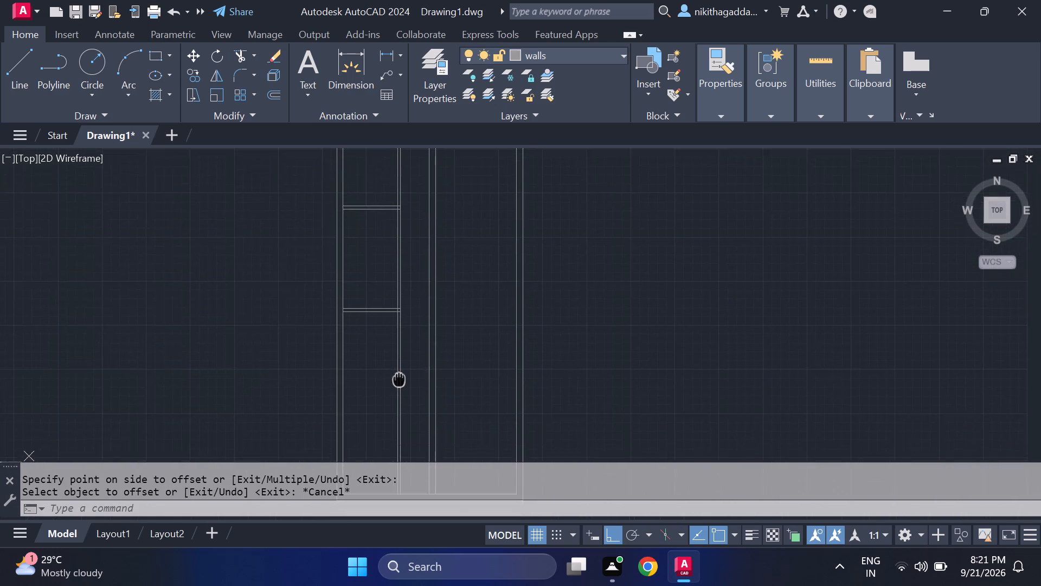
middle_click_drag(398, 377, 397, 334)
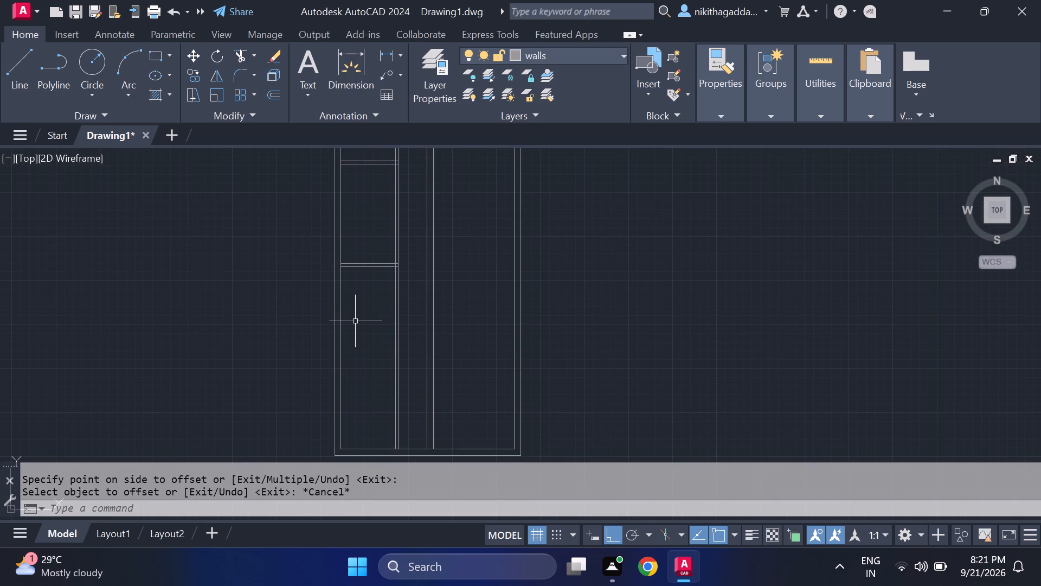
type("tr")
key("Return")
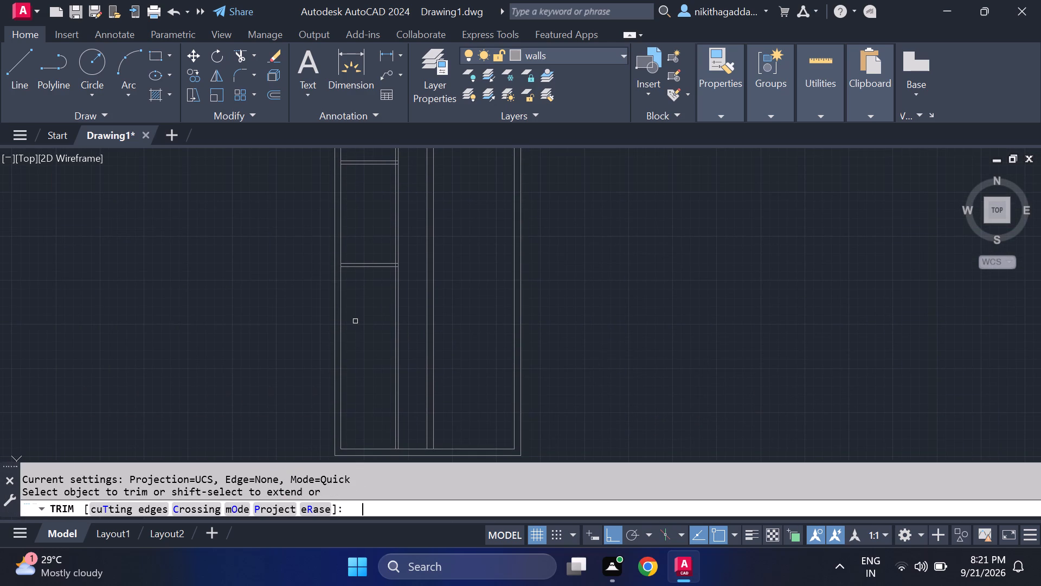
left_click_drag(414, 341, 385, 392)
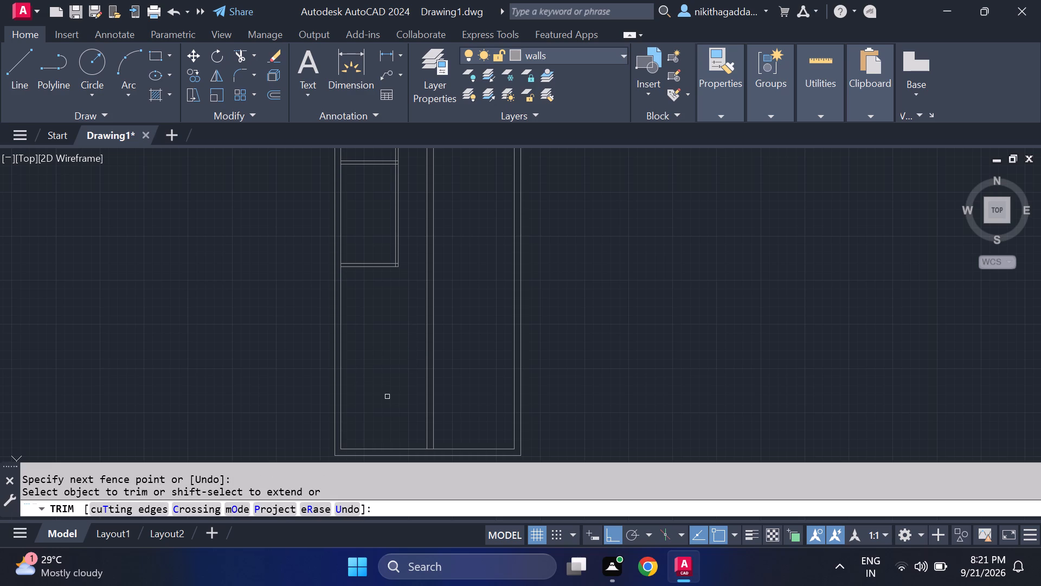
middle_click_drag(373, 367, 372, 407)
scroll(384, 374, "down", 2)
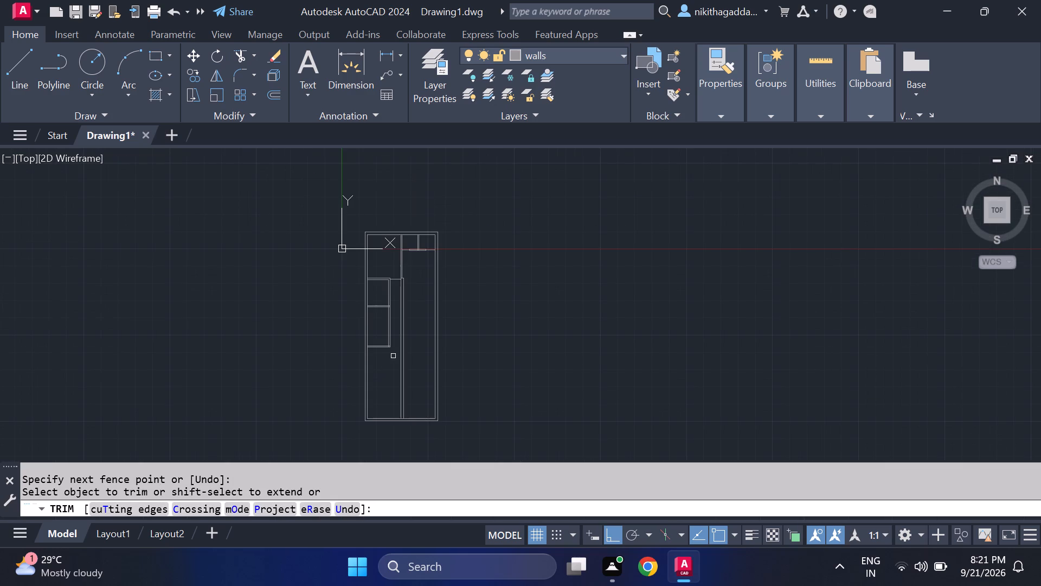
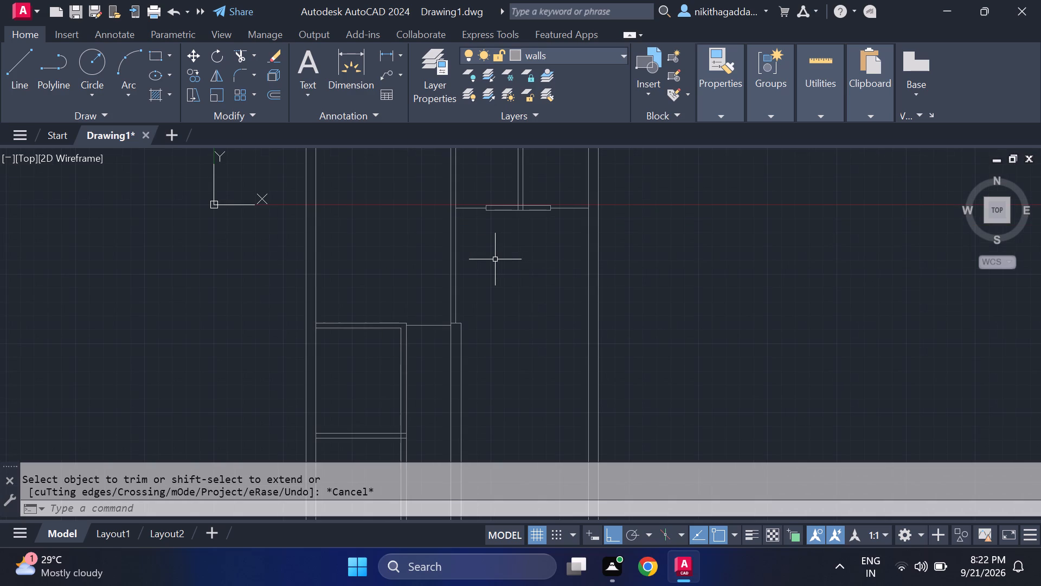
Offset the lower edge of the short horizontal wall piece beneath the upper vertical partition 12'6" downward.
middle_click_drag(495, 259, 417, 228)
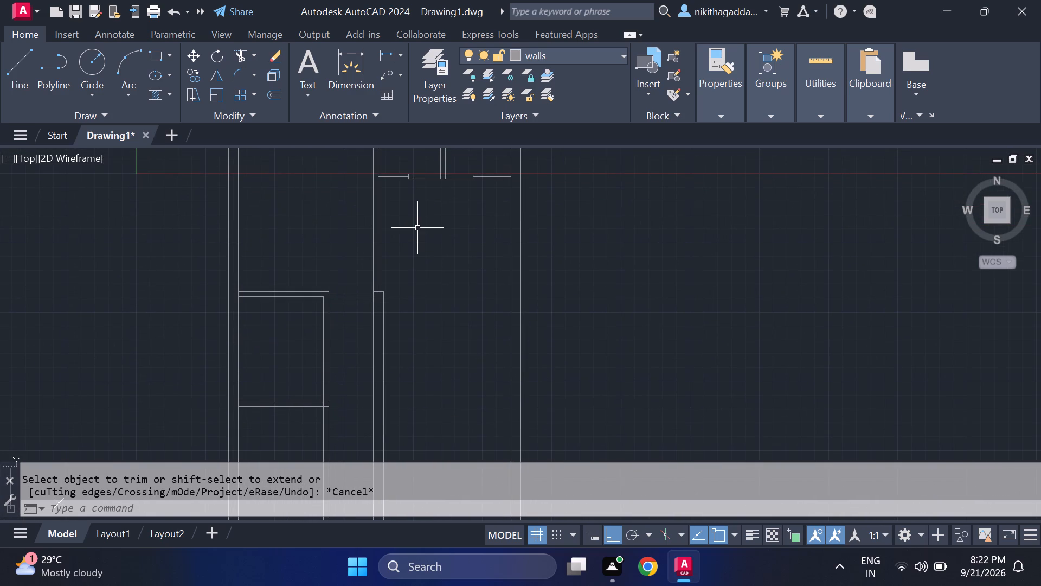
scroll(415, 230, "down", 1)
scroll(426, 250, "up", 1)
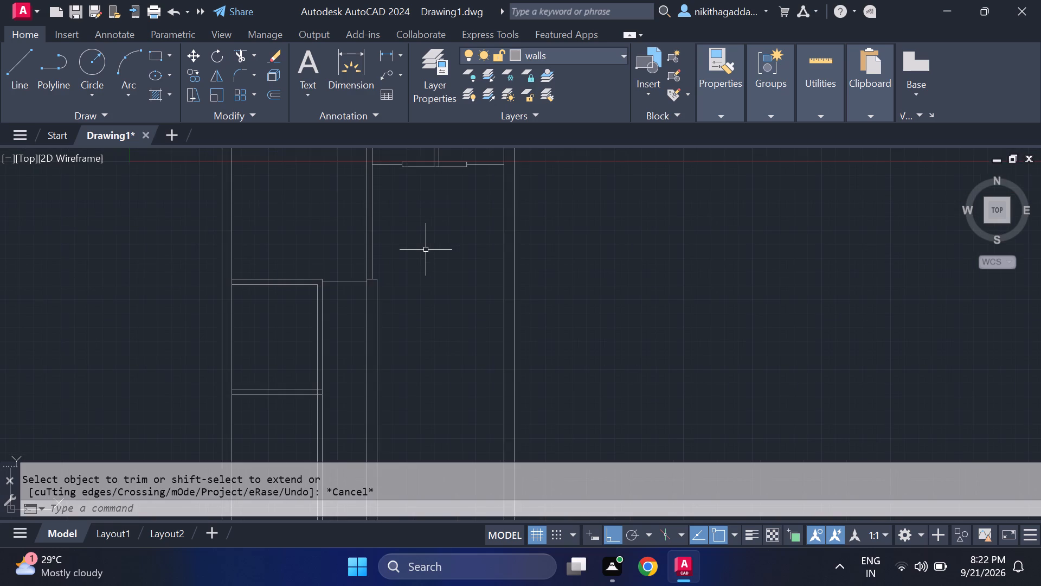
middle_click_drag(425, 250, 425, 297)
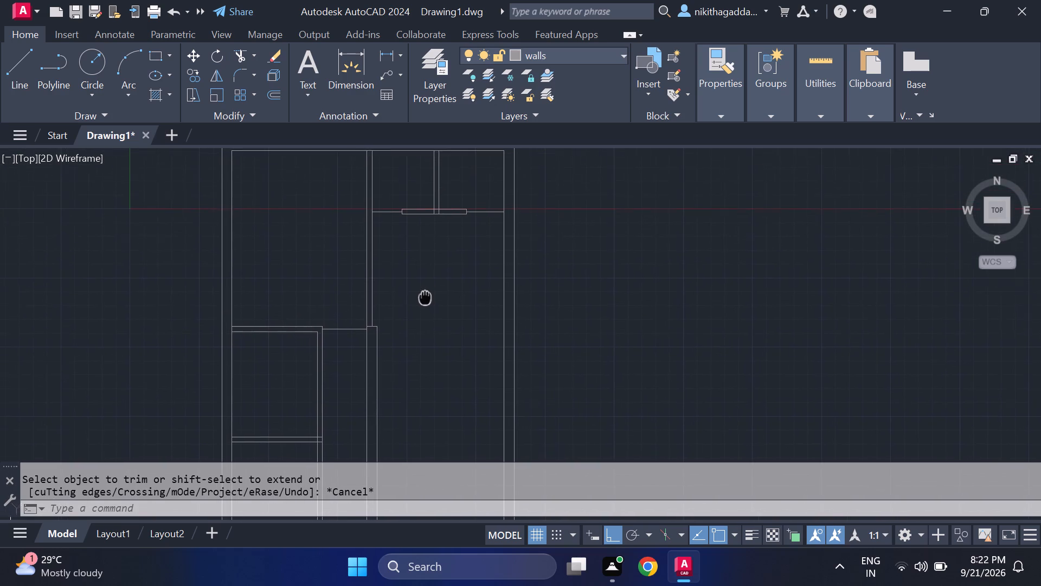
middle_click_drag(425, 297, 426, 303)
scroll(445, 270, "up", 1)
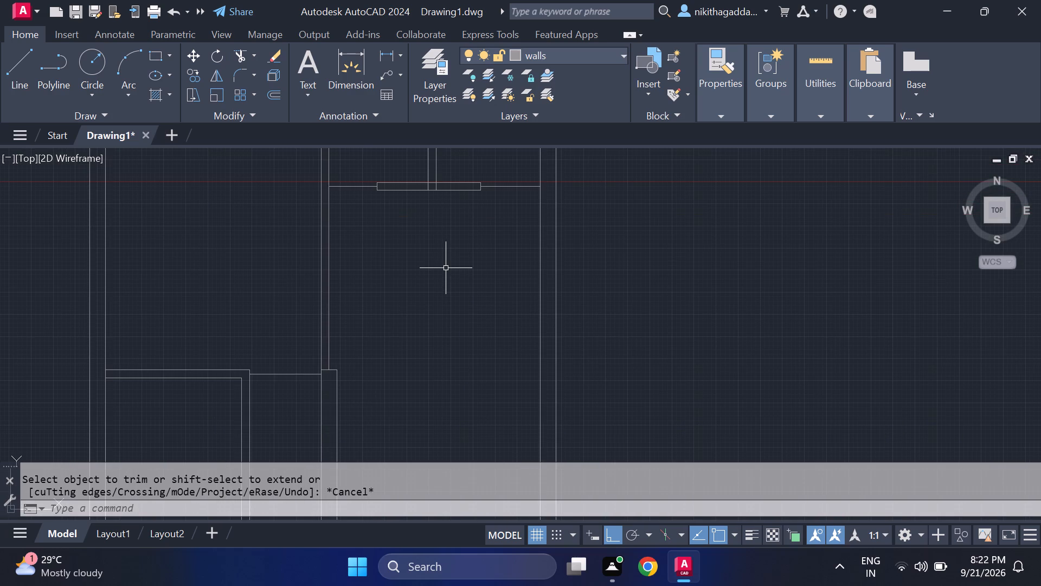
type("of")
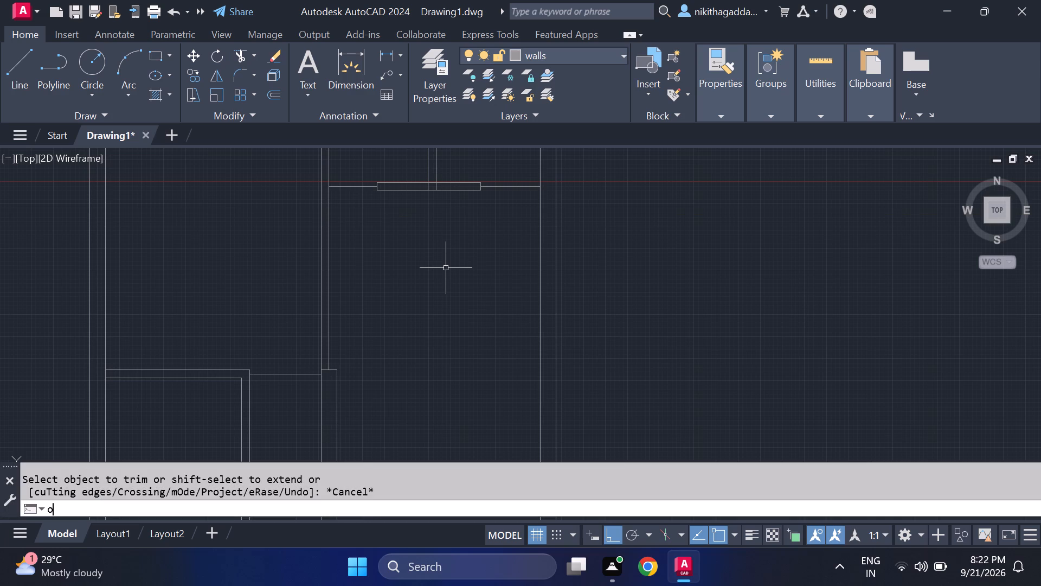
key("Return")
type("12")
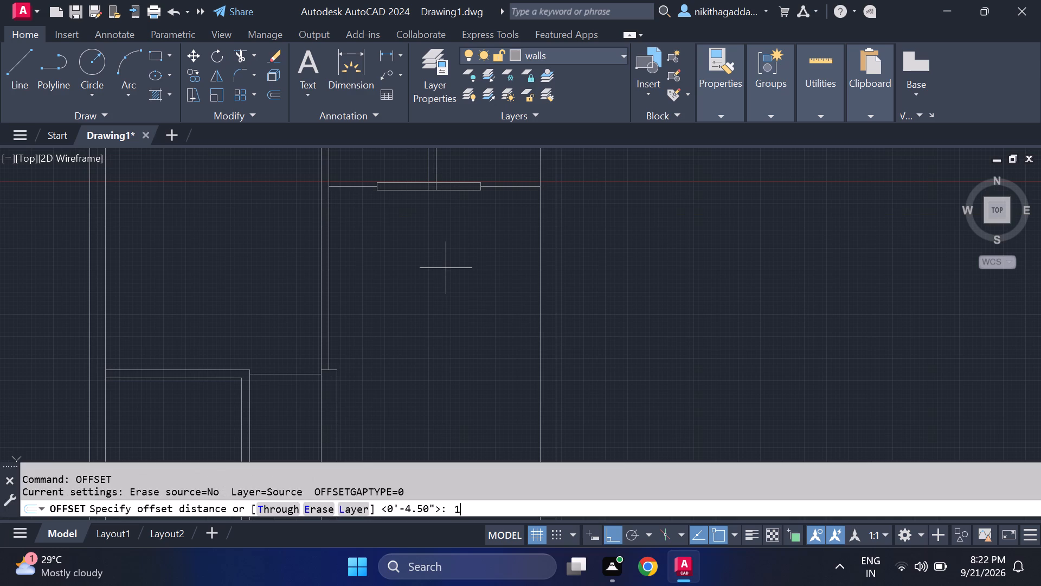
type("'6")
key("shift+quotedbl")
key("Return")
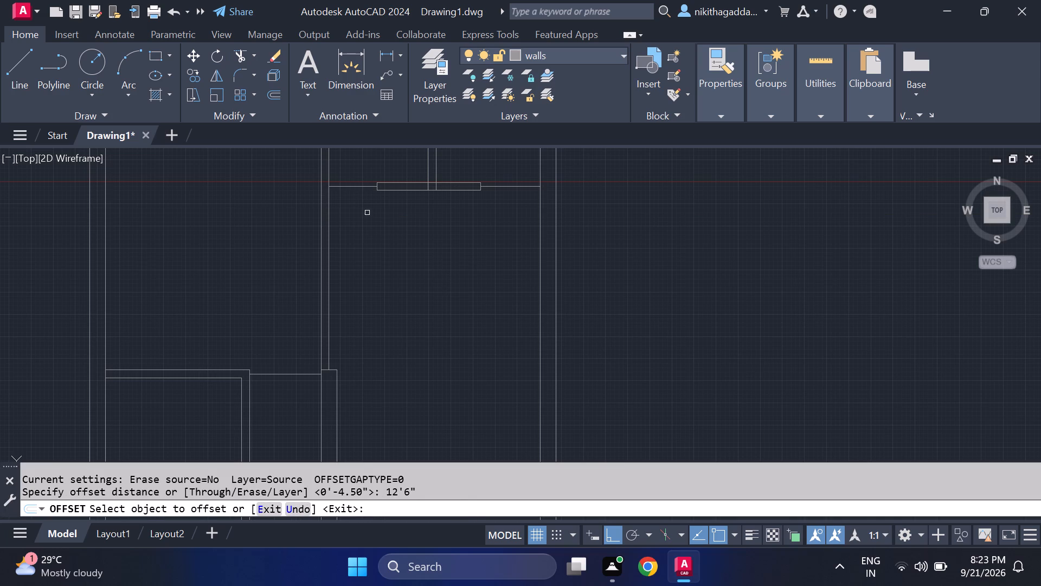
left_click(411, 191)
scroll(438, 380, "down", 2)
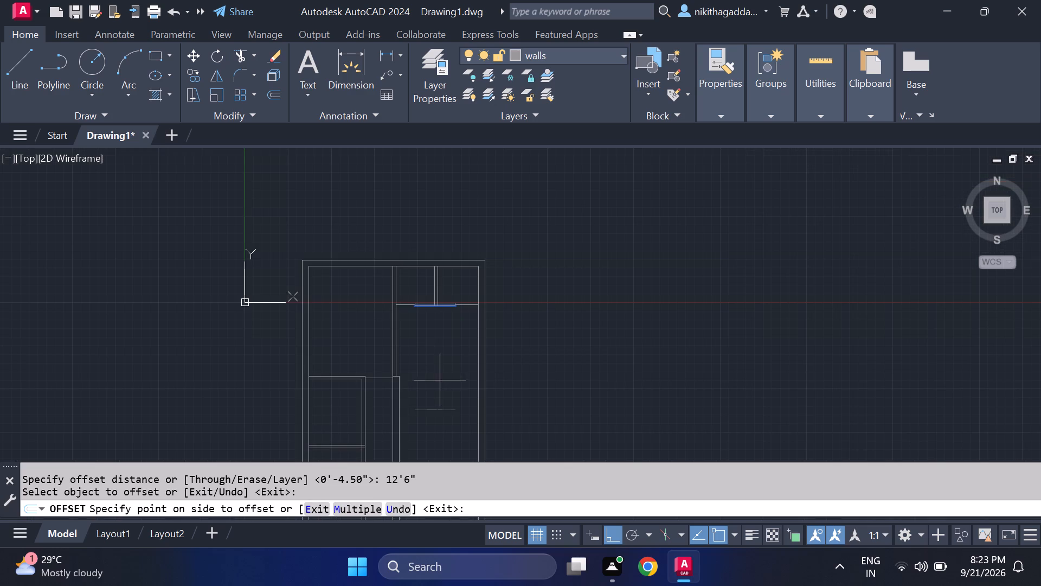
middle_click_drag(436, 388, 418, 337)
scroll(417, 334, "up", 2)
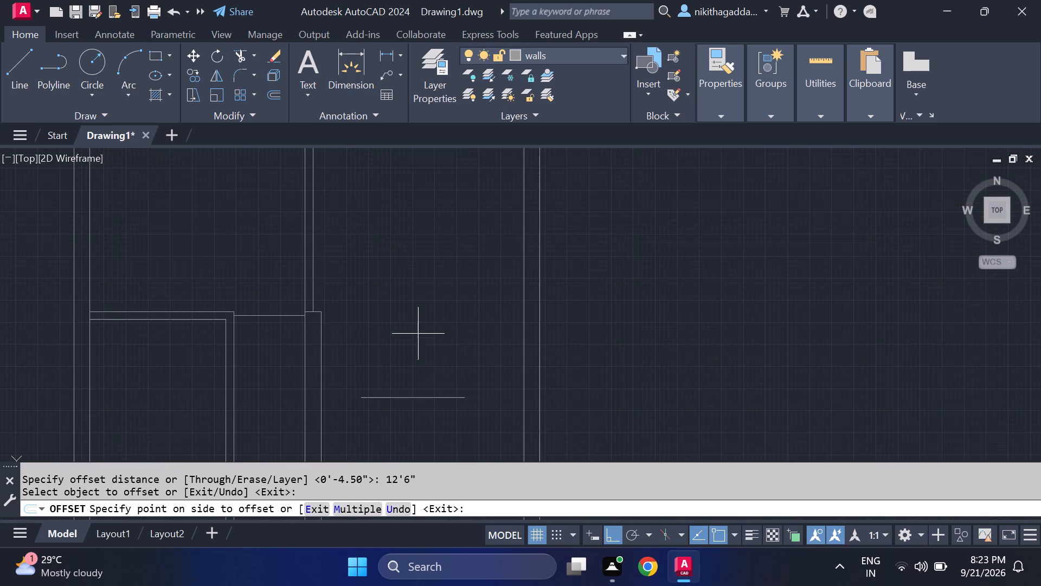
left_click(426, 337)
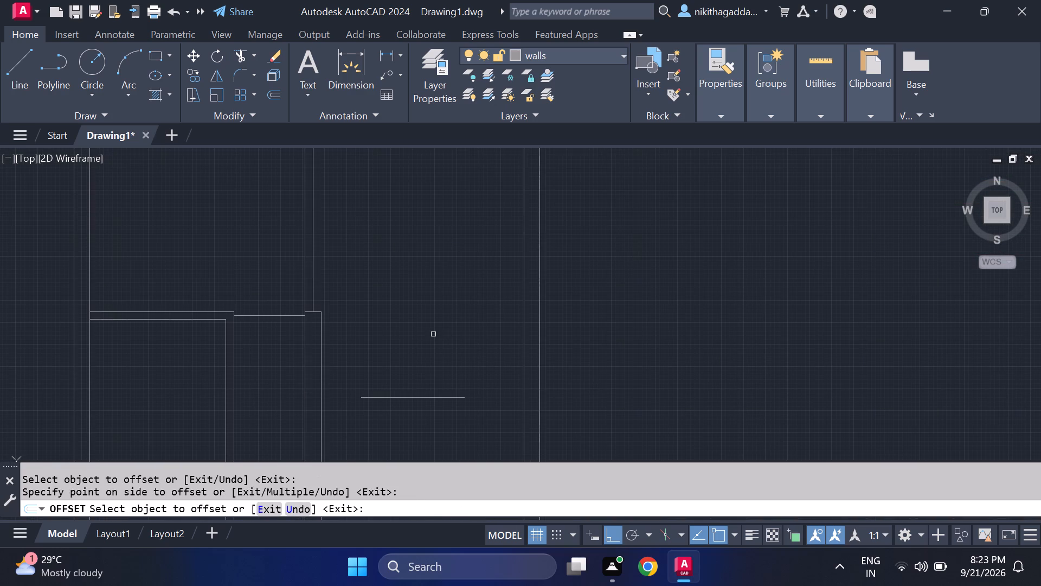
key("Escape")
Extend both ends of the new horizontal line to the 9" interior vertical wall and the inner face of the outer wall.
type("ex")
key("Return")
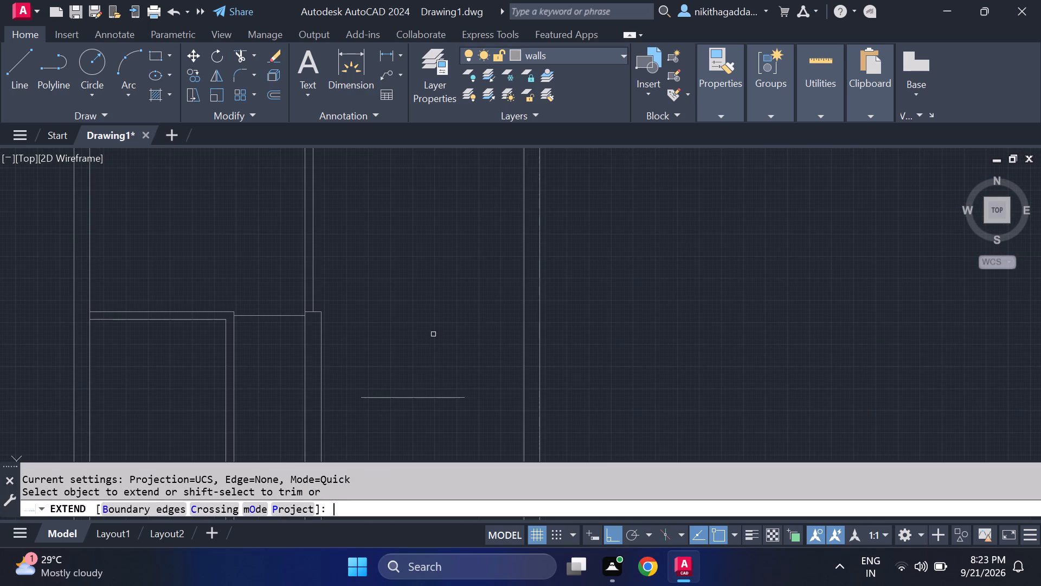
left_click(371, 398)
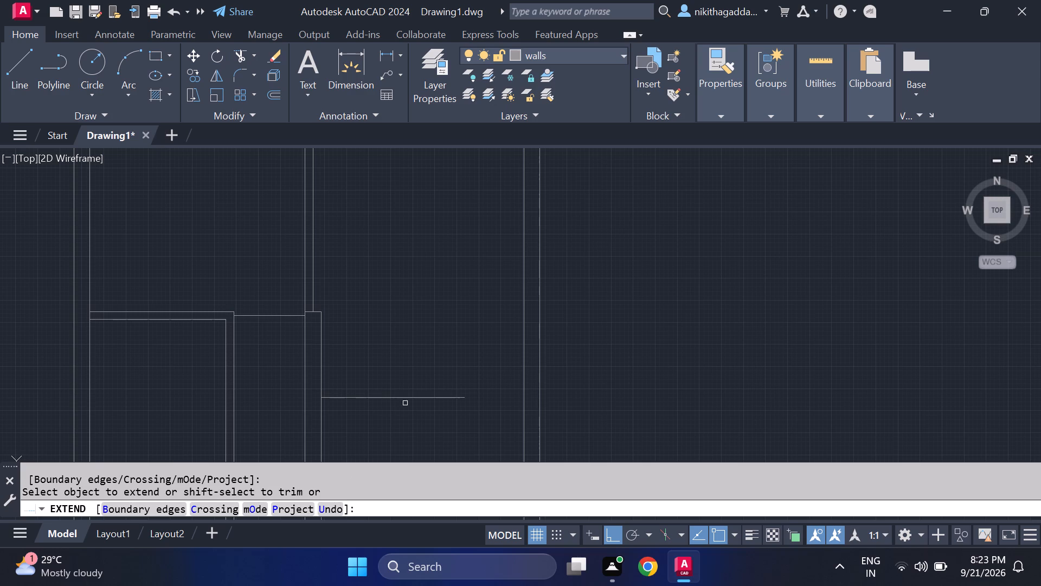
left_click(433, 398)
key("Escape")
Offset the extended horizontal line 9" downward to give this wall its thickness.
key("o")
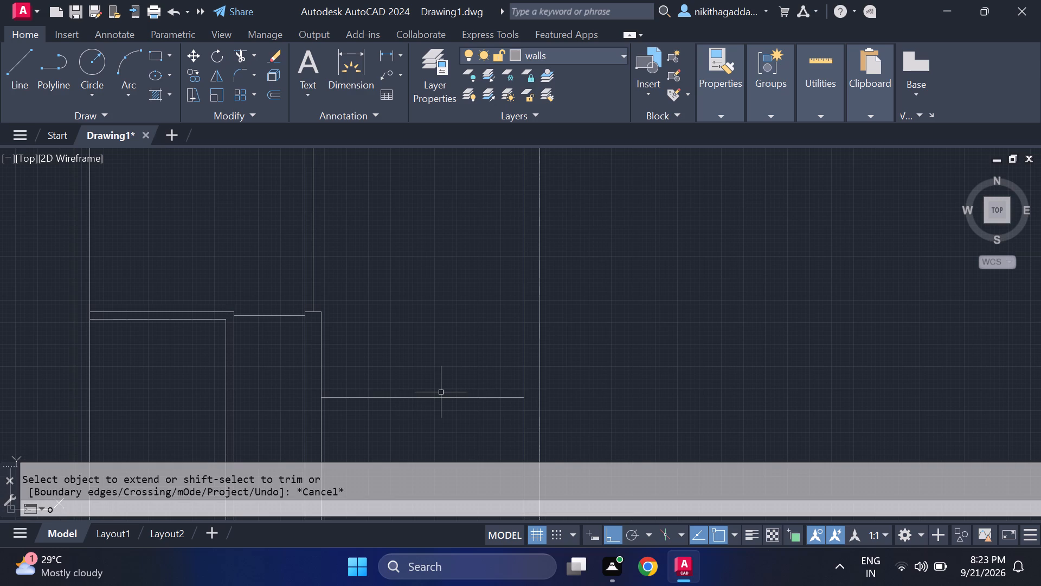
key("f")
key("Return")
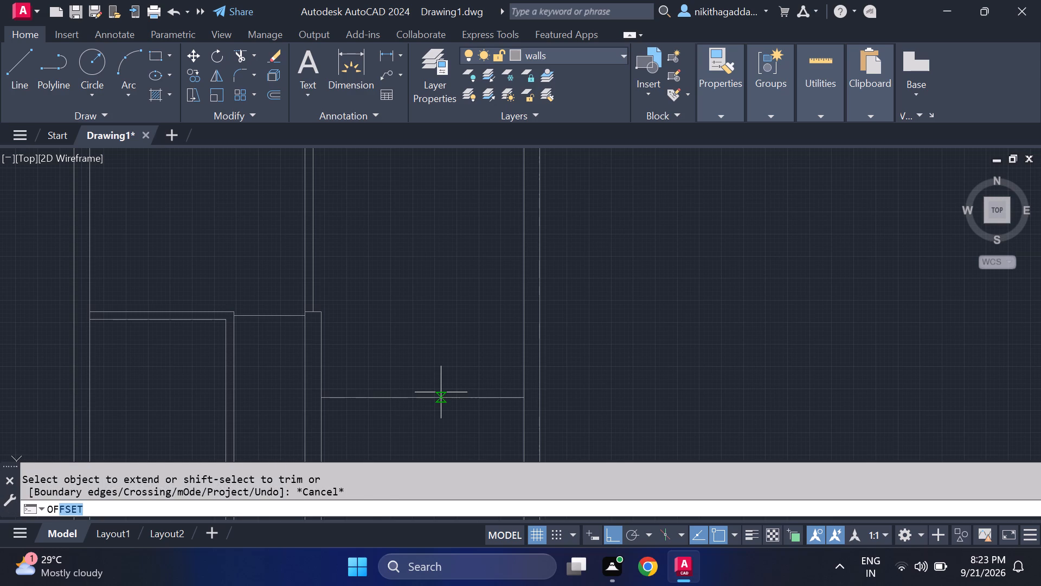
key("4")
key("period")
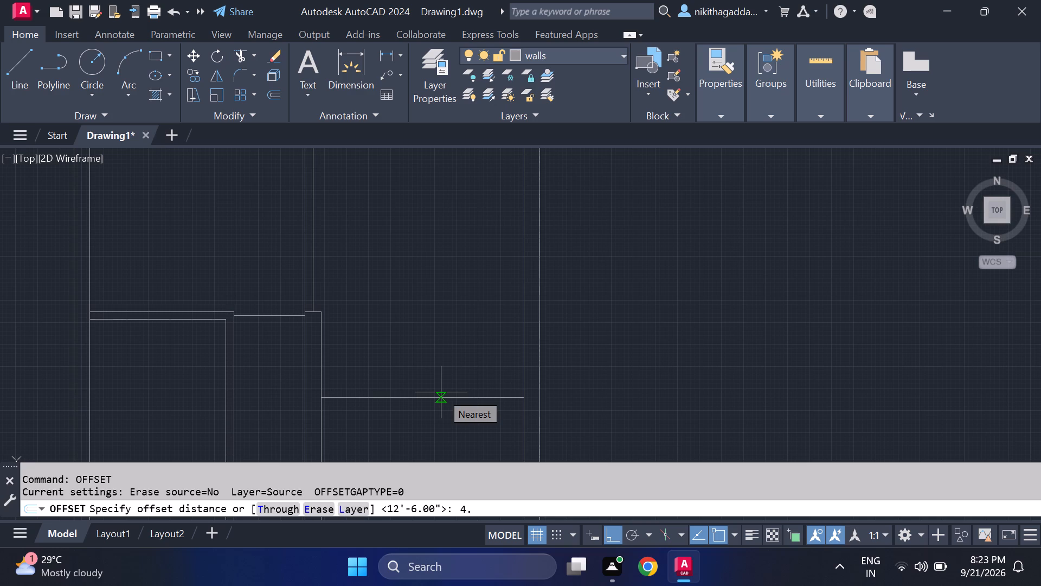
key("BackSpace")
key("BackSpace")
type("9\"")
key("Return")
left_click(391, 397)
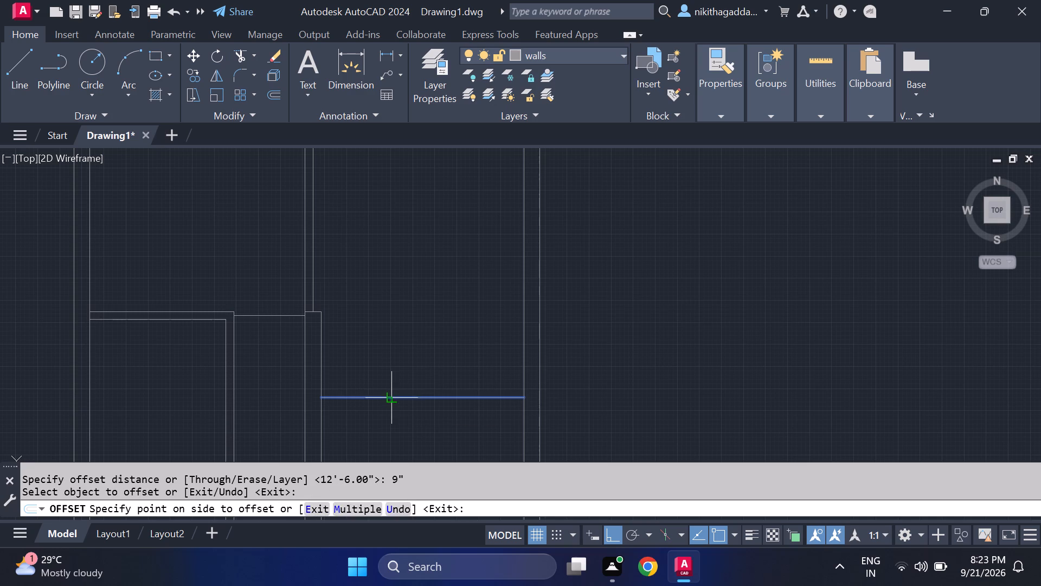
left_click(395, 437)
middle_click_drag(393, 430, 338, 319)
key("Escape")
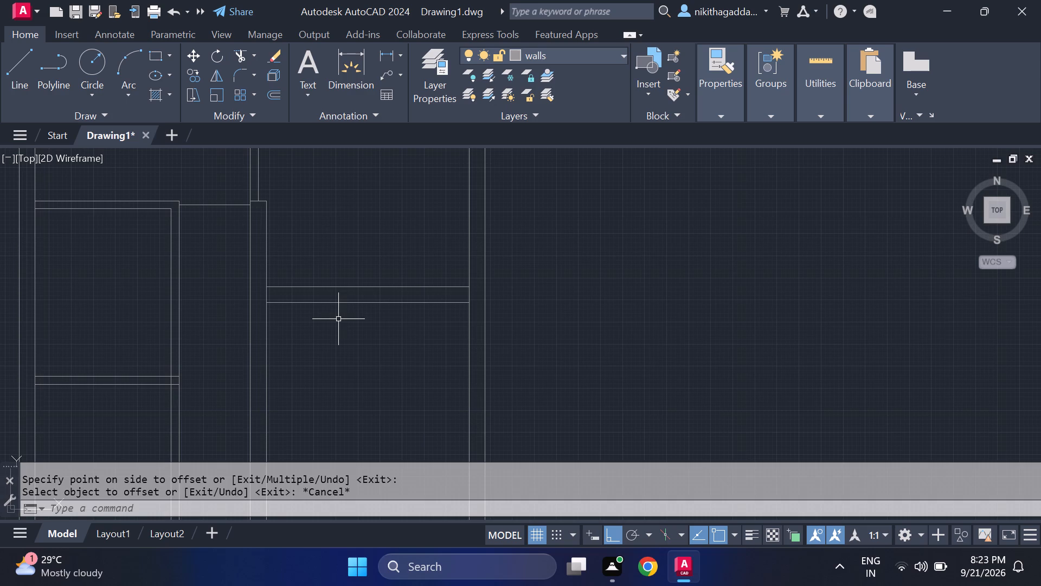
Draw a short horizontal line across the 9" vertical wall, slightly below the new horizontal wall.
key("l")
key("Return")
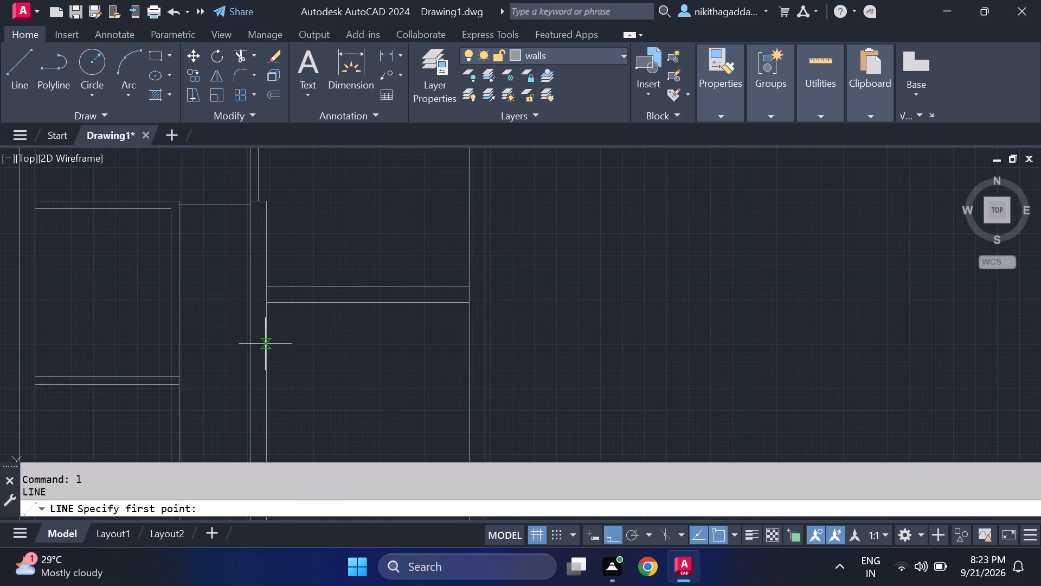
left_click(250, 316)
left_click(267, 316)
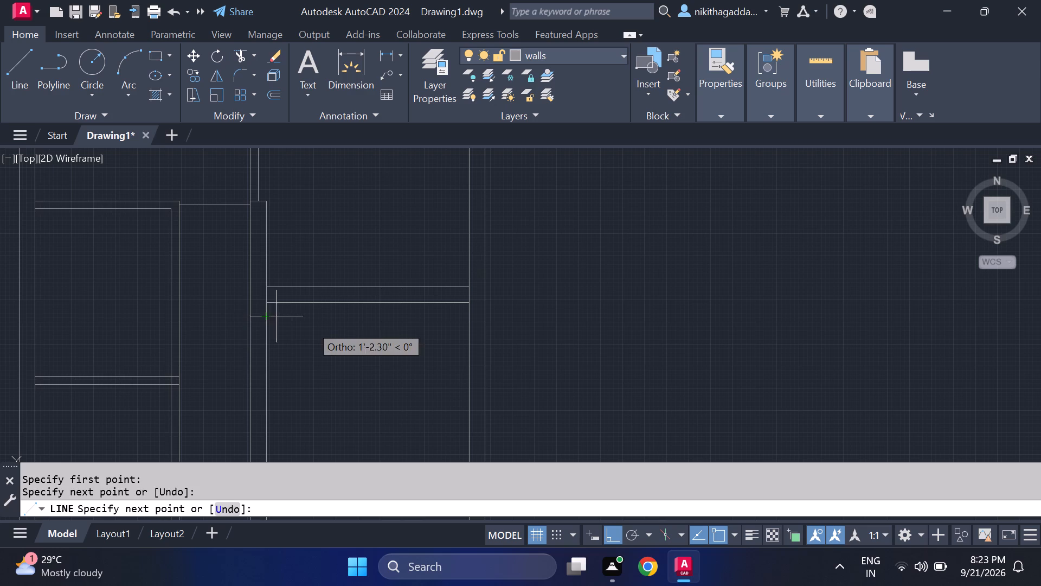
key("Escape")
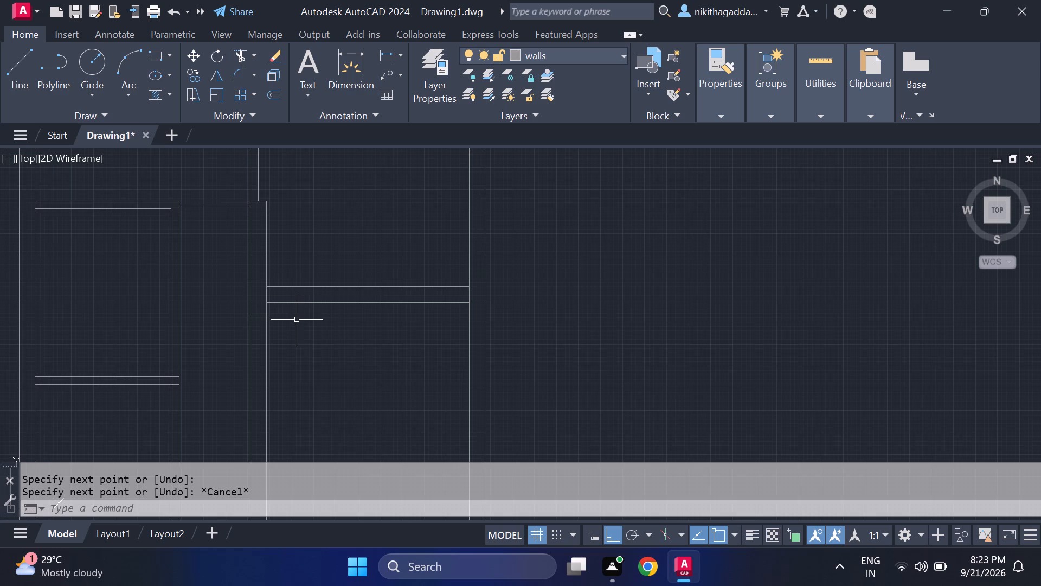
Draw a short vertical line across the new 9" horizontal wall, about a third of its length from the interior vertical wall.
key("l")
key("Return")
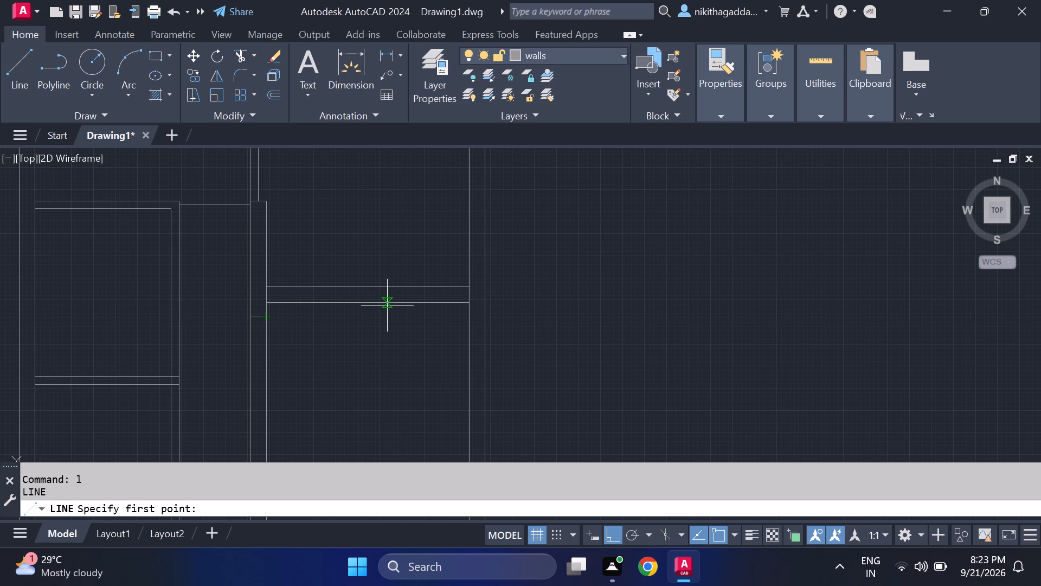
left_click(338, 303)
left_click(336, 285)
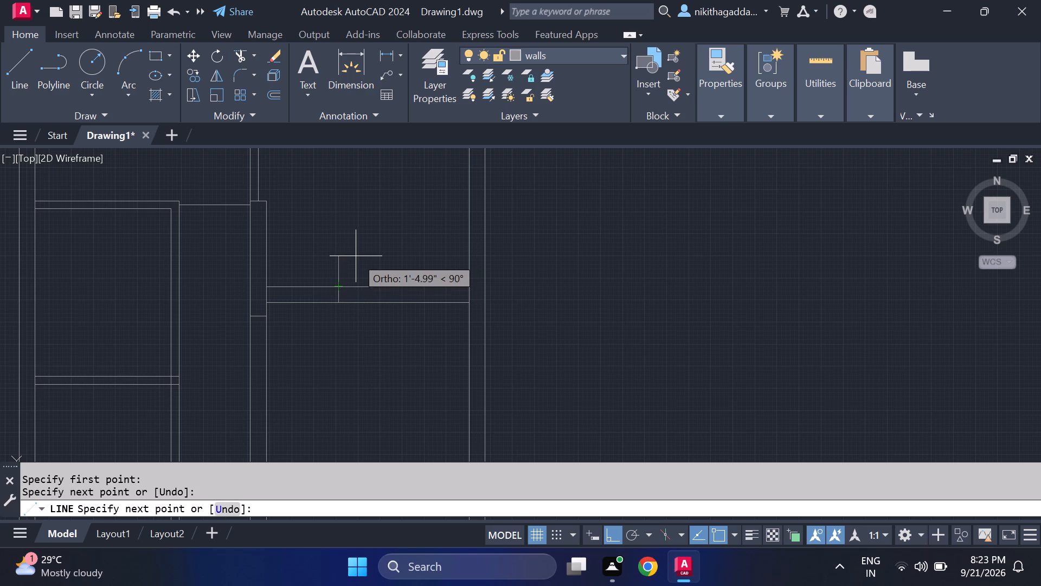
key("Escape")
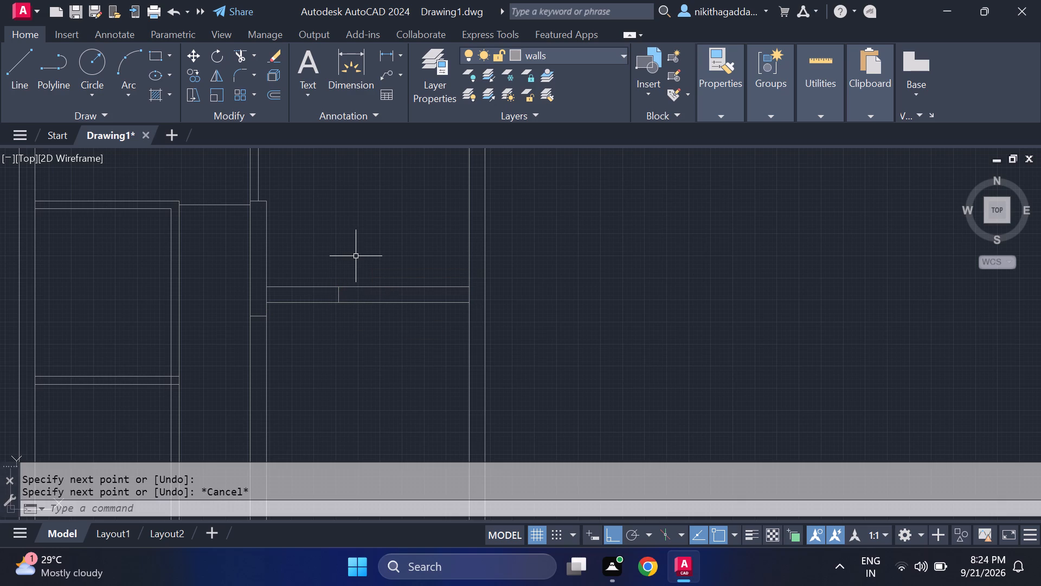
Trim both faces of the 9" horizontal wall between the interior vertical wall and the short crossing line to form an opening.
key("t")
key("r")
key("Return")
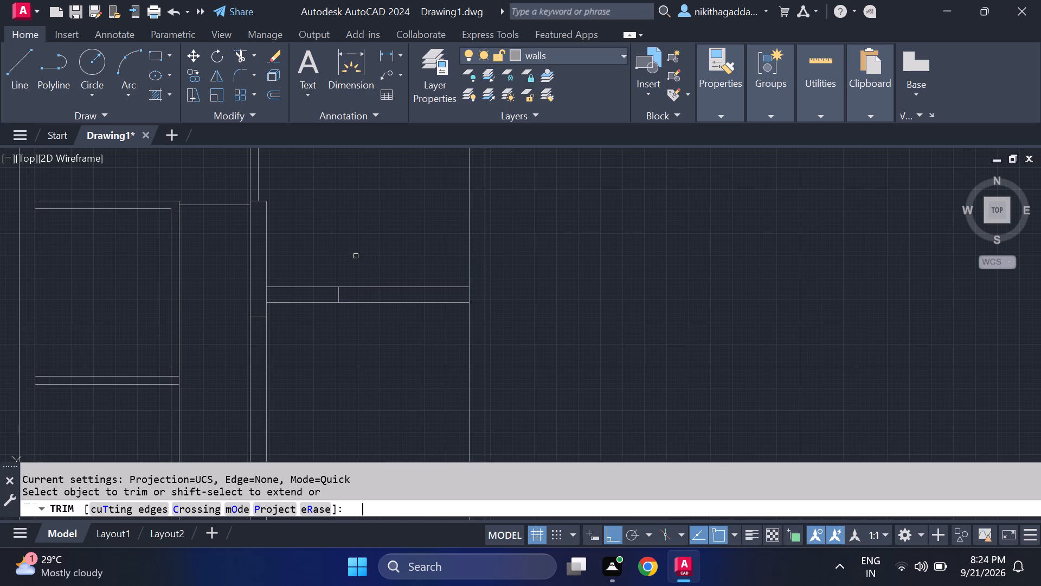
left_click_drag(317, 274, 325, 336)
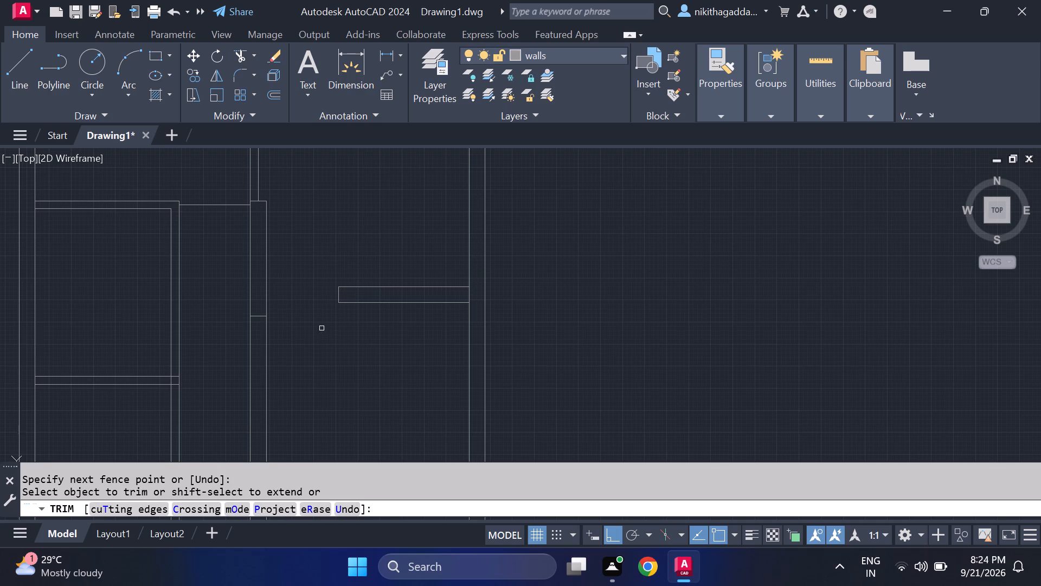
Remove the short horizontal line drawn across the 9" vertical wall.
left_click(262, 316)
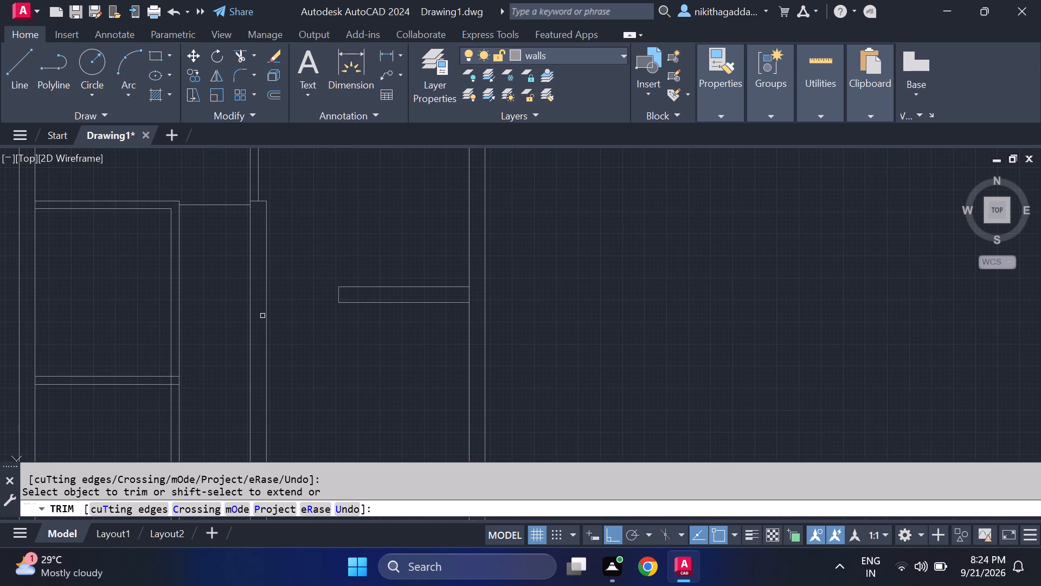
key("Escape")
Draw a horizontal line across the 9" vertical wall, level with the lower face of the trimmed horizontal wall.
key("l")
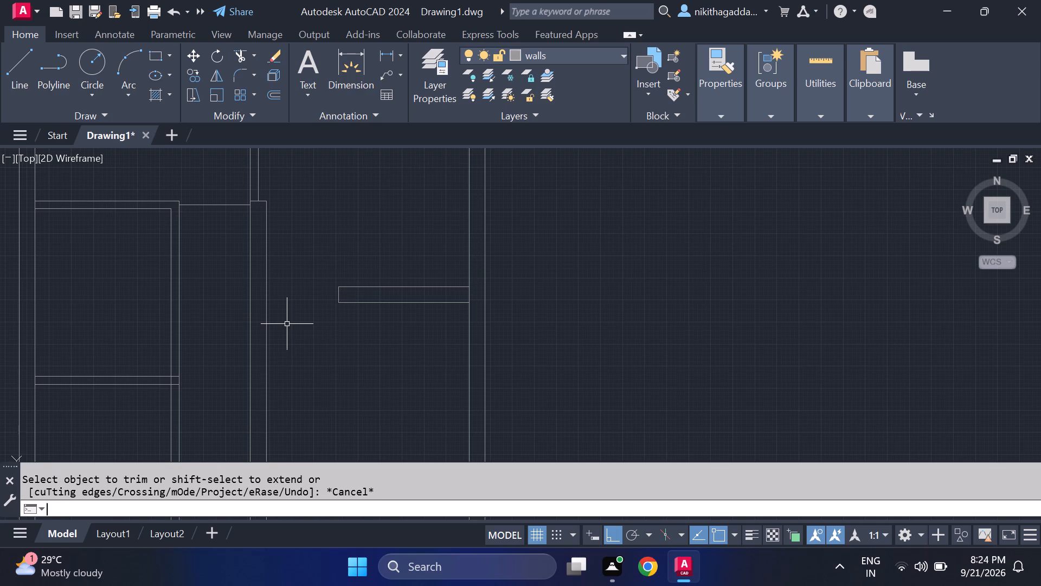
key("Return")
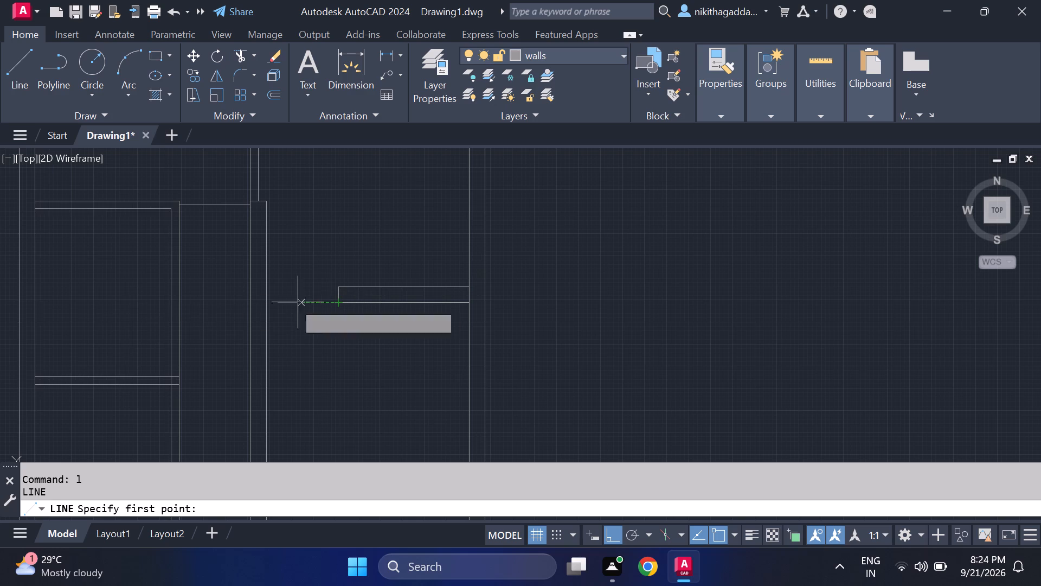
left_click(269, 303)
left_click(246, 299)
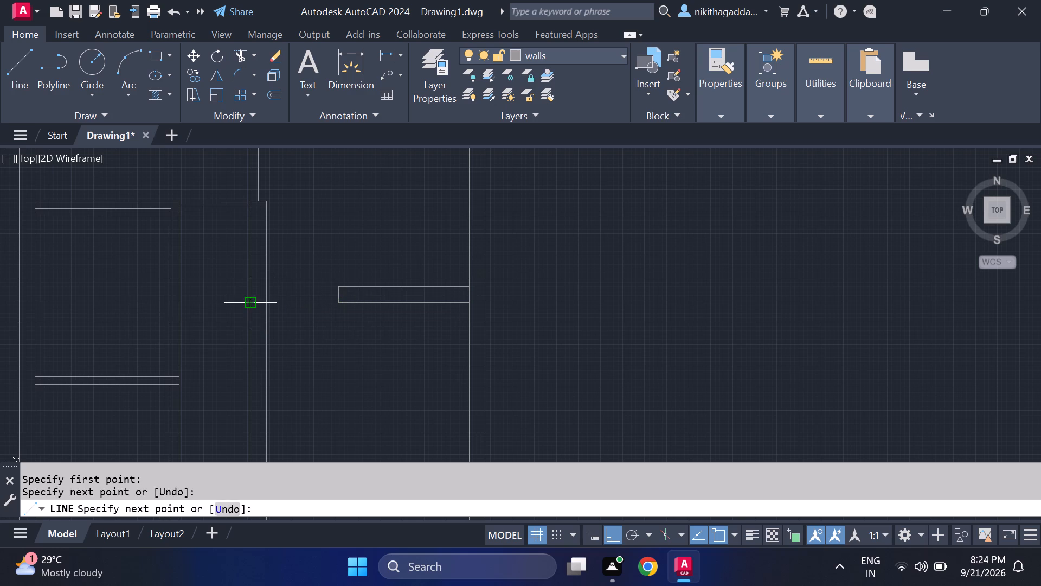
key("Escape")
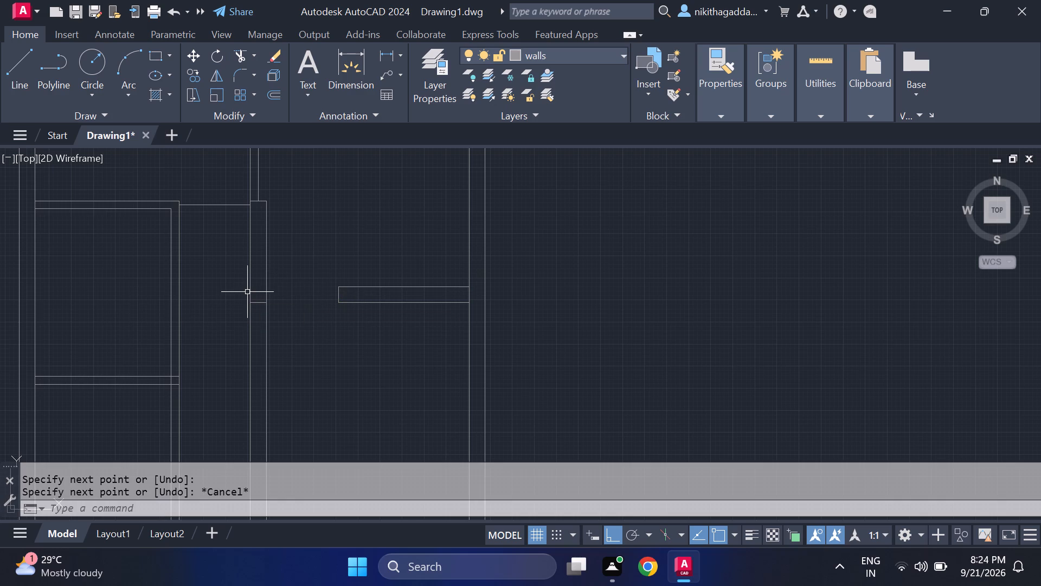
Draw a horizontal line across the trimmed opening, from the midpoint of the 9" horizontal wall's end to the interior vertical wall.
key("l")
key("Return")
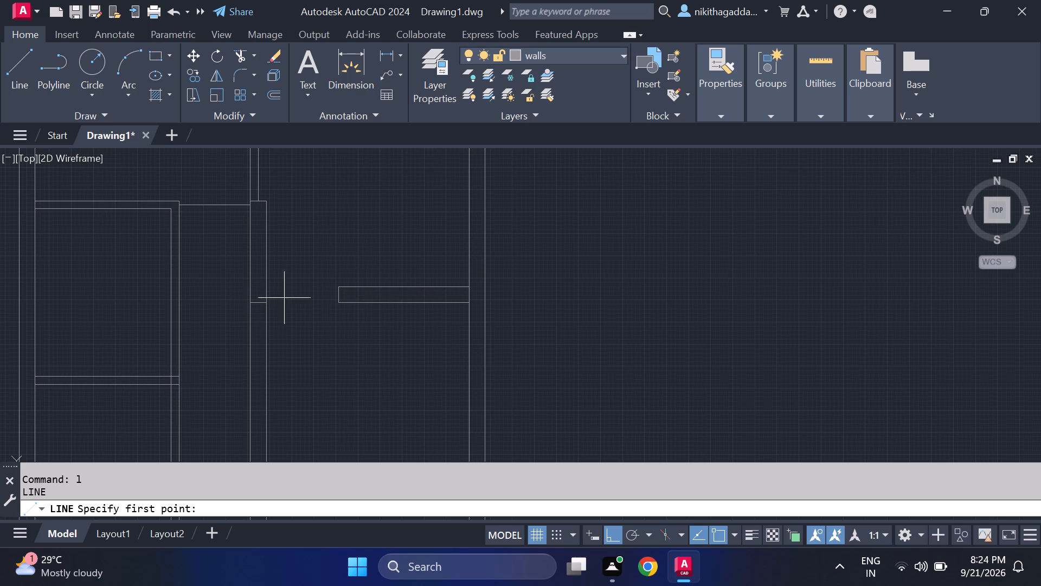
left_click(336, 296)
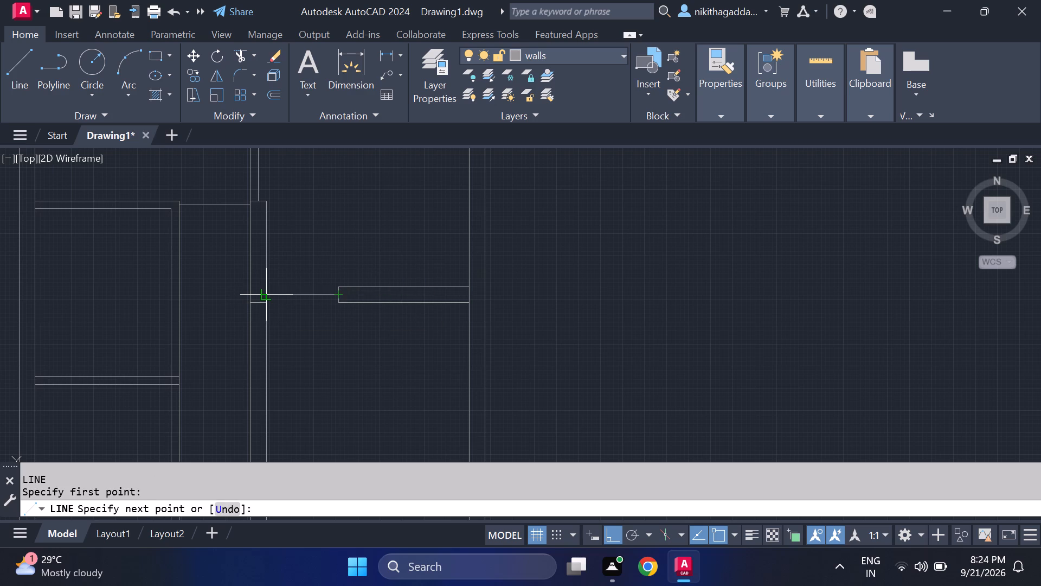
scroll(262, 295, "up", 3)
left_click(277, 292)
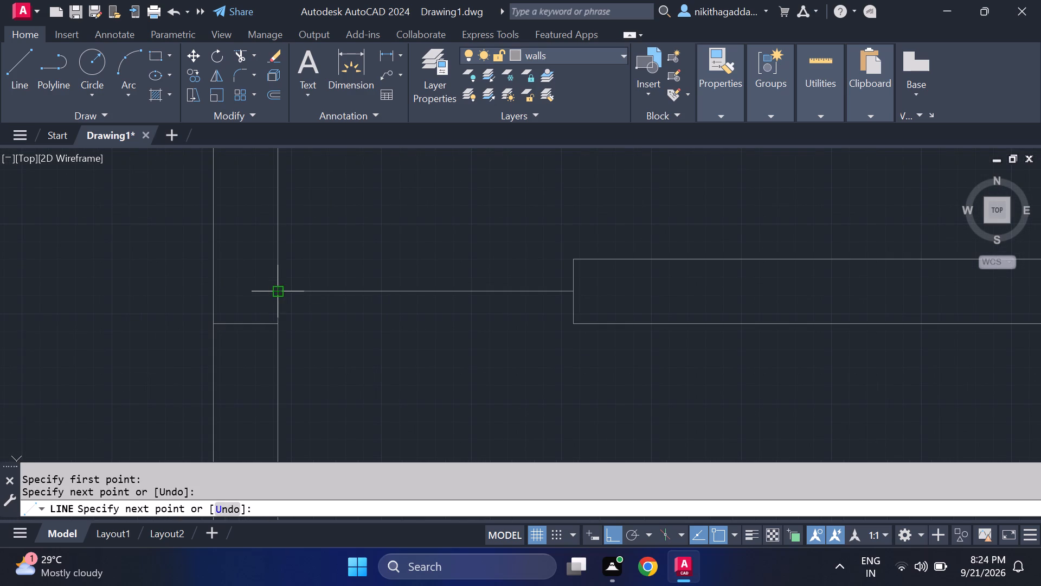
scroll(361, 312, "down", 4)
key("Escape")
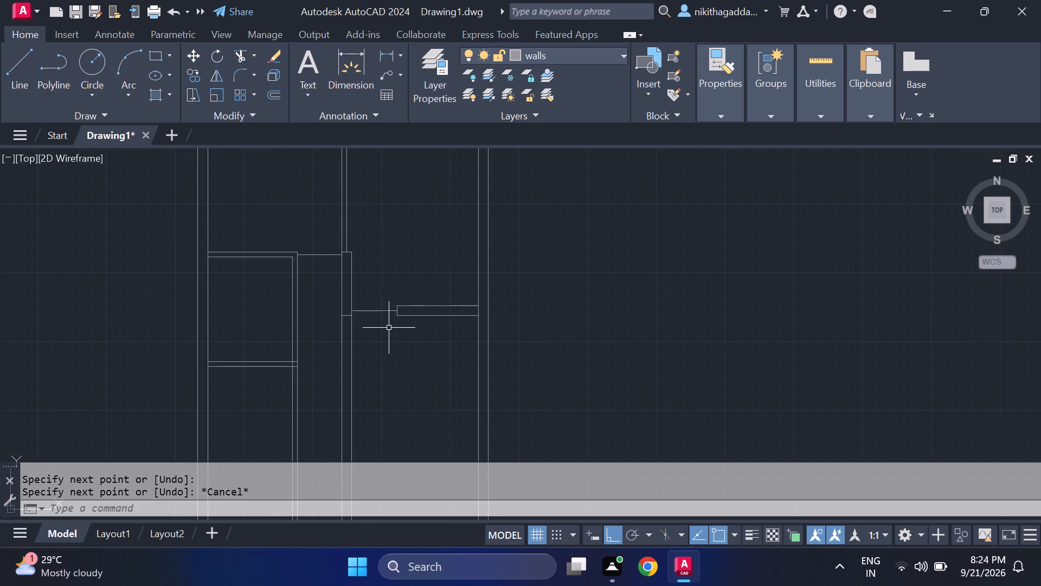
Offset the lower face of the 9" horizontal wall 16'1" downward.
scroll(389, 325, "down", 2)
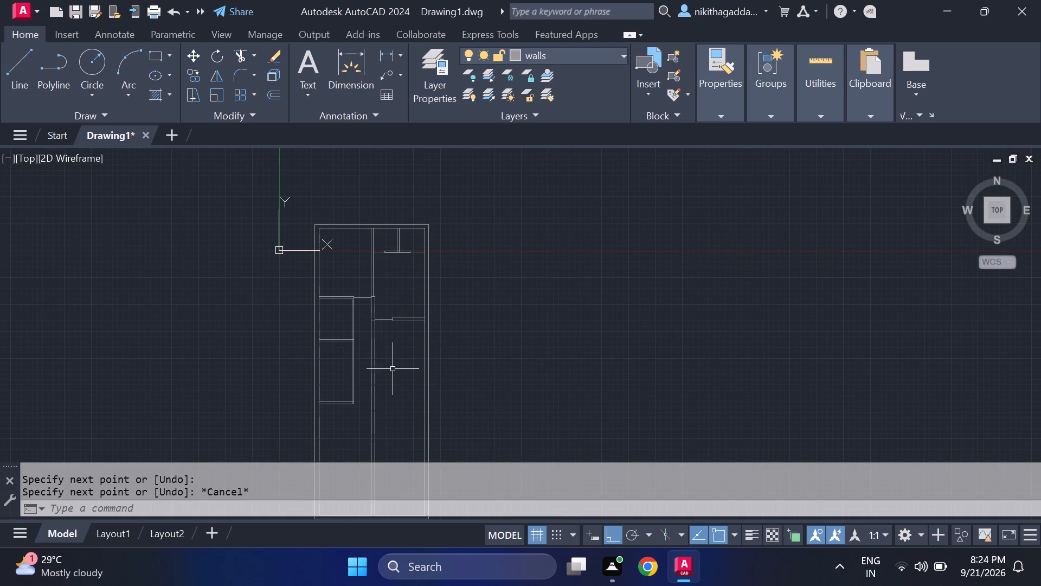
middle_click_drag(391, 370, 348, 356)
scroll(347, 354, "up", 1)
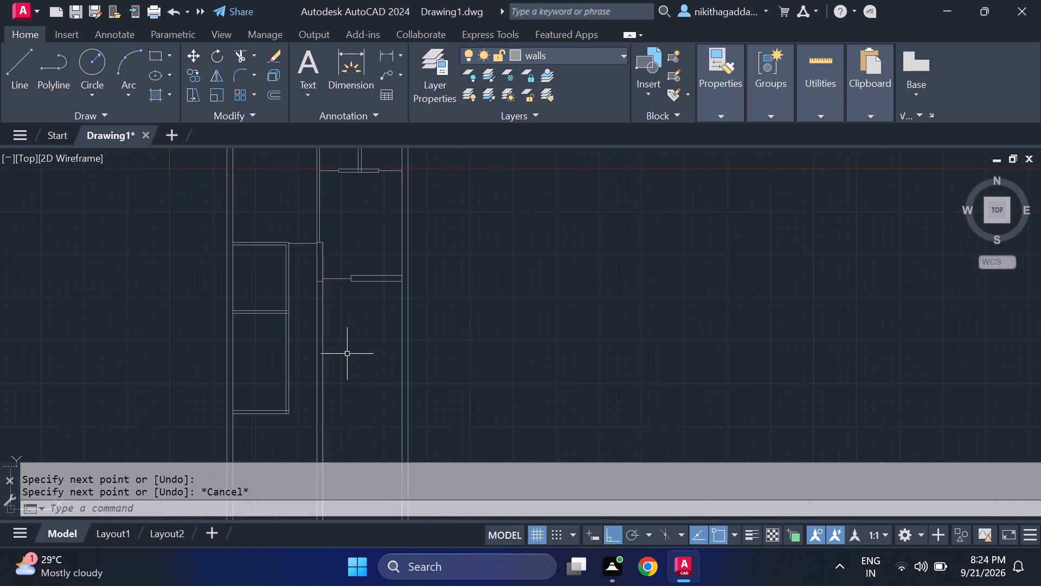
scroll(347, 354, "up", 1)
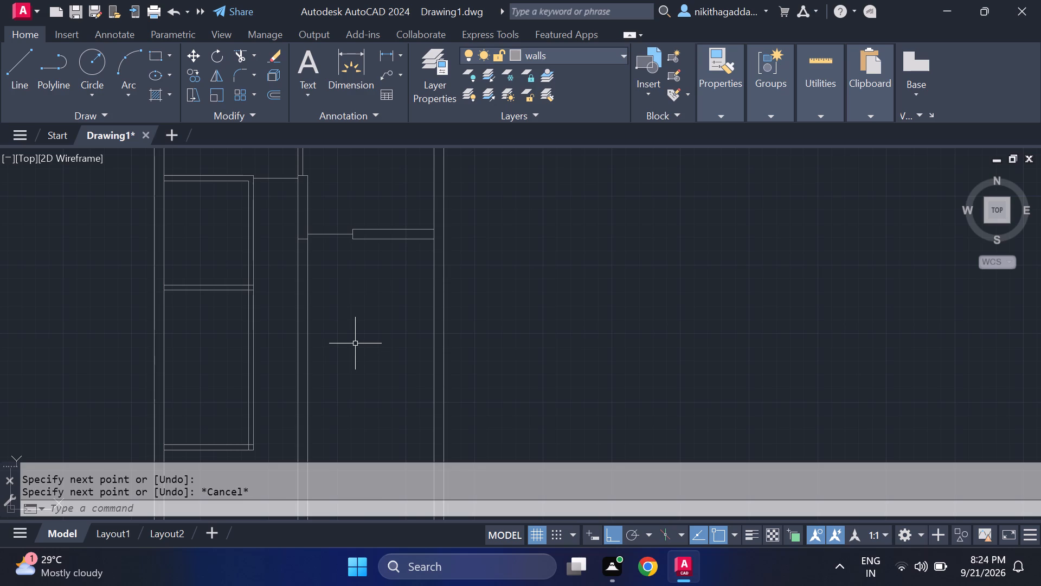
scroll(354, 343, "down", 2)
scroll(354, 343, "up", 2)
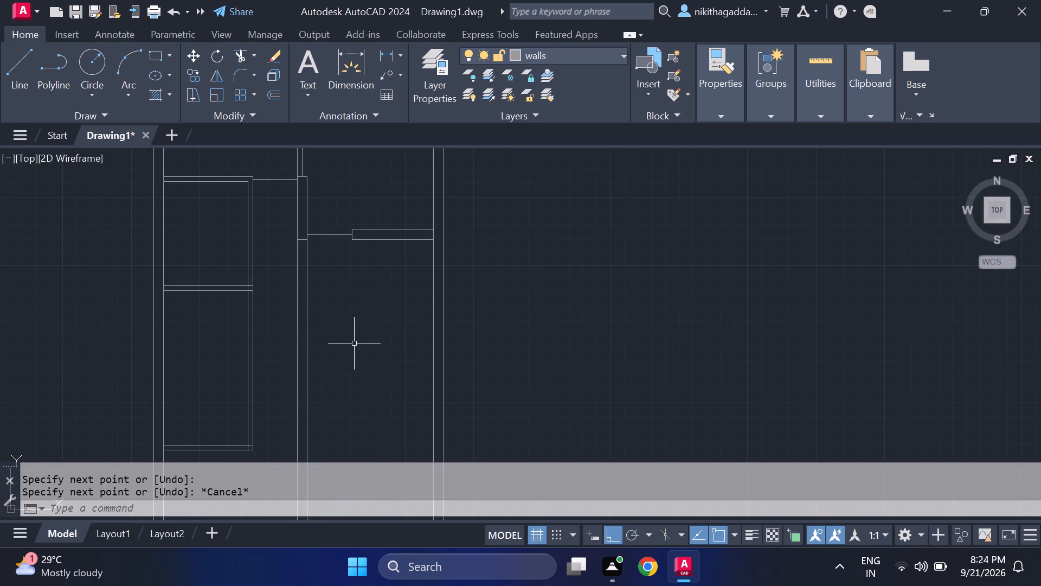
middle_click_drag(354, 343, 353, 304)
middle_click_drag(351, 296, 349, 286)
middle_click(347, 279)
middle_click_drag(345, 276, 347, 300)
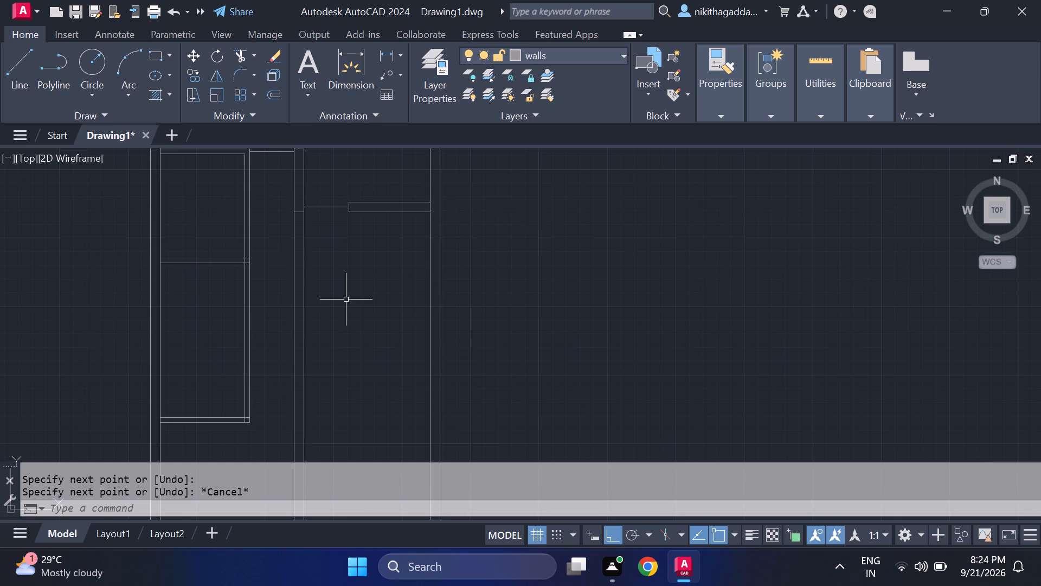
middle_click_drag(345, 300, 334, 327)
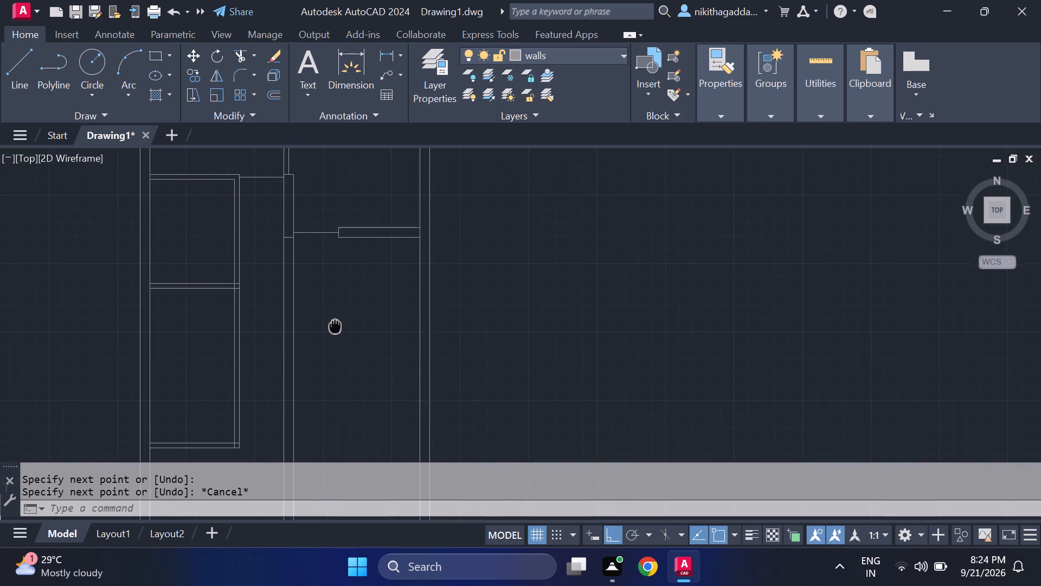
middle_click_drag(334, 327, 323, 335)
type("of")
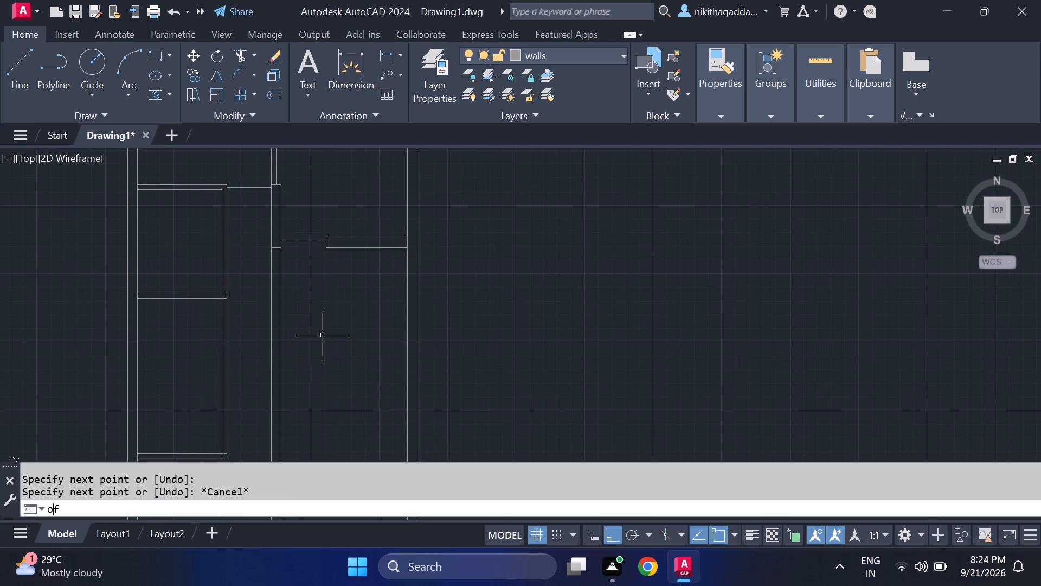
key("Return")
type("16'1")
type(":\"")
key("BackSpace")
key("BackSpace")
key("shift+quotedbl")
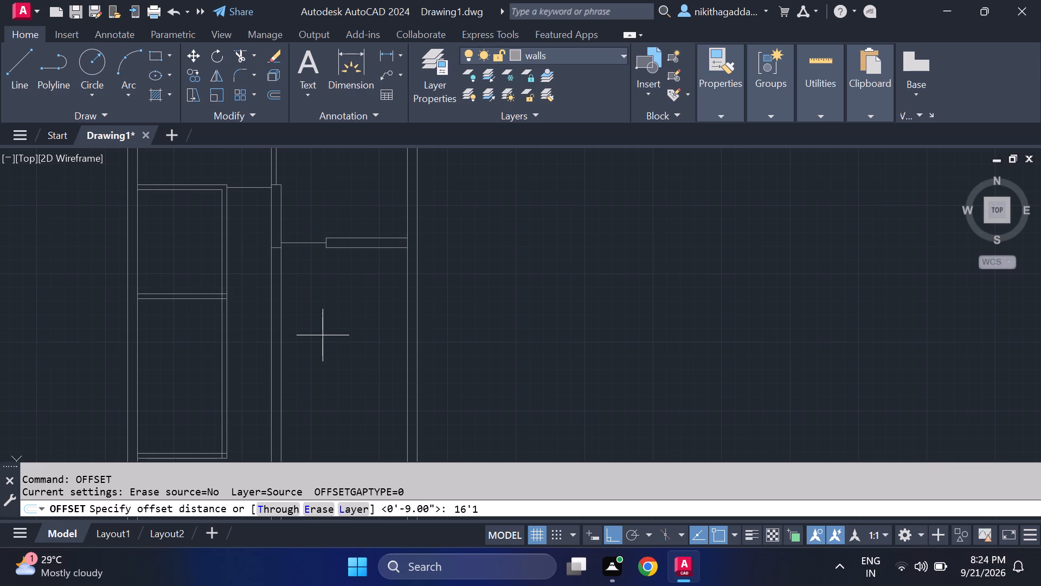
key("Return")
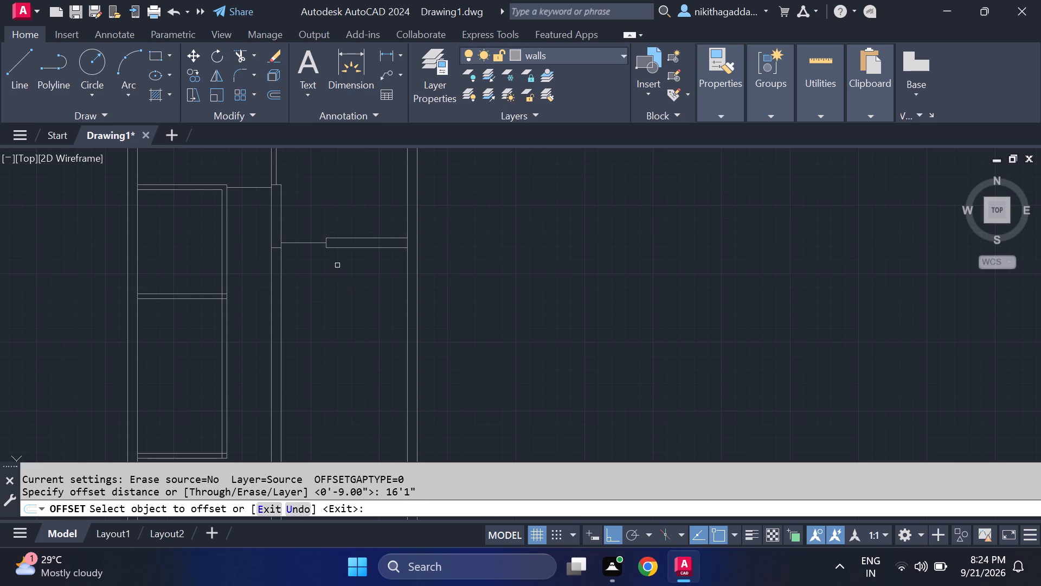
left_click(344, 247)
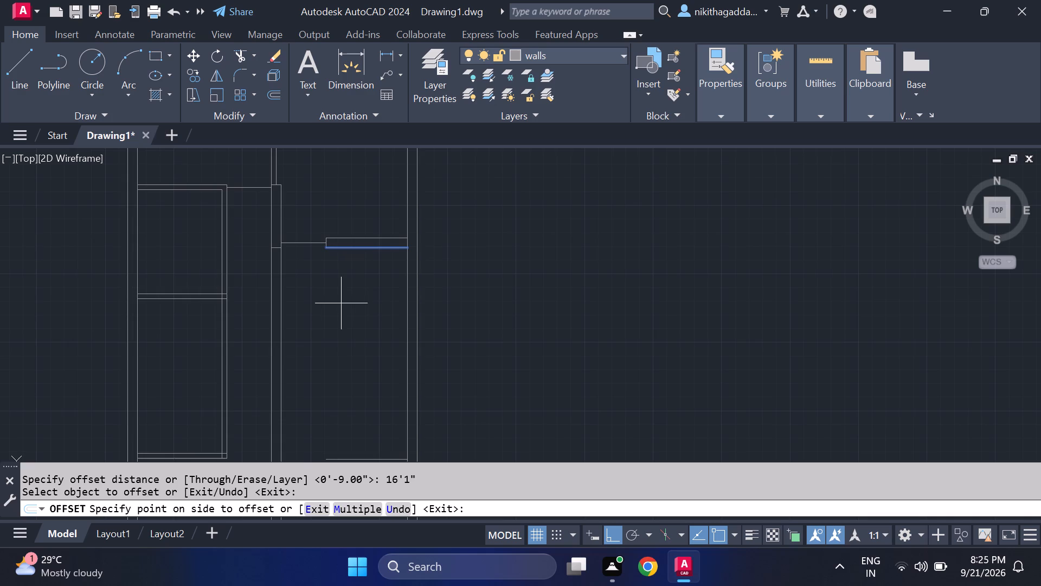
scroll(355, 386, "down", 1)
middle_click_drag(354, 399, 362, 362)
left_click(361, 363)
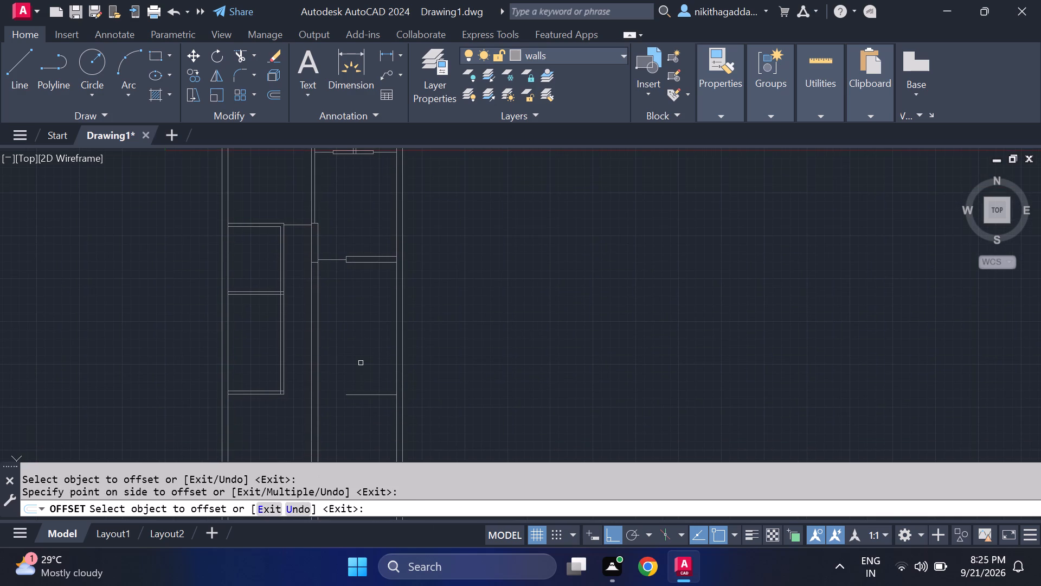
key("Escape")
Extend both ends of the new offset line to the far faces of the outer wall and the interior vertical wall.
type("ex")
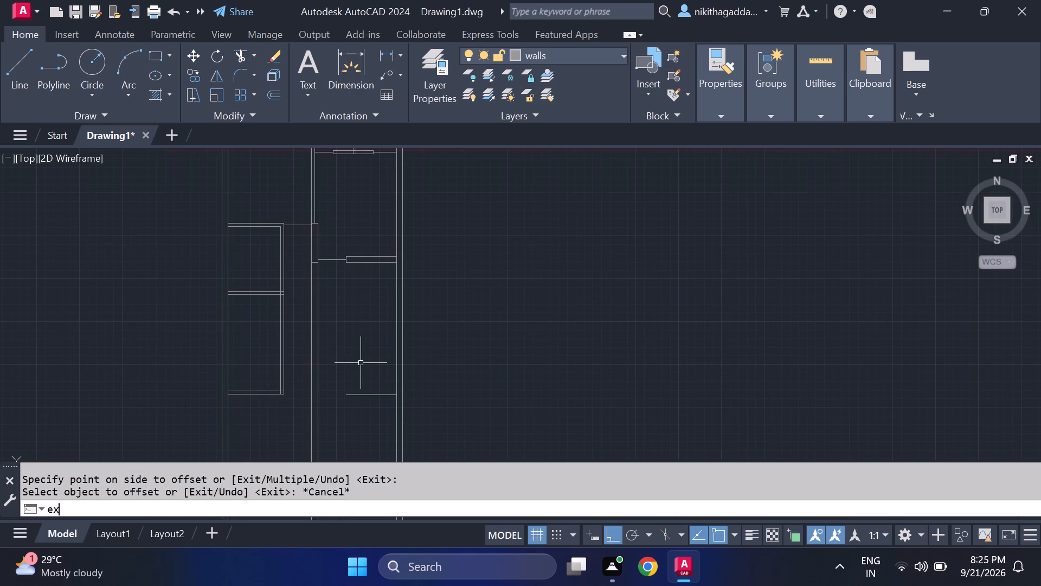
key("Return")
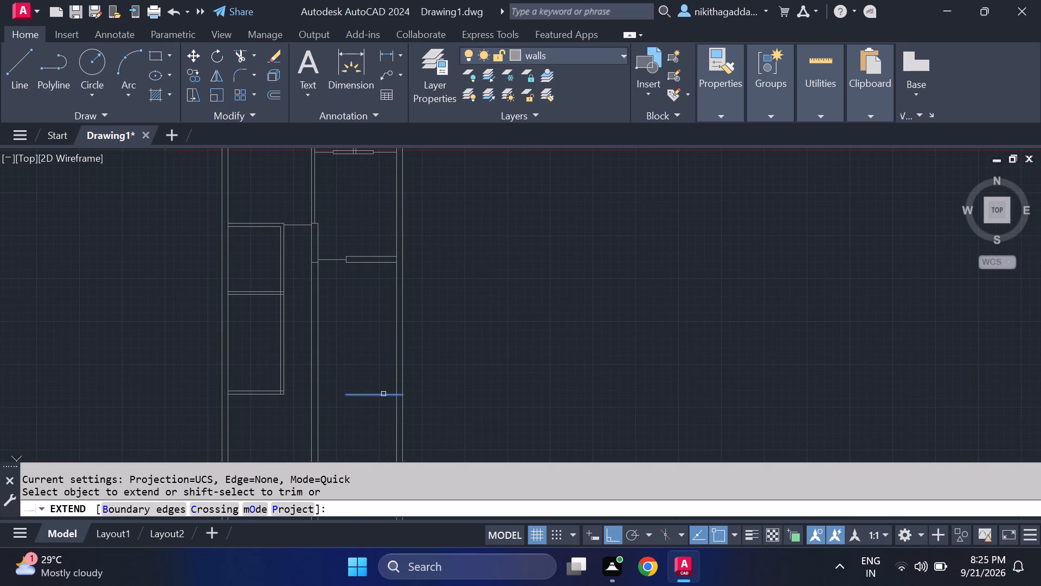
left_click(383, 394)
left_click(359, 396)
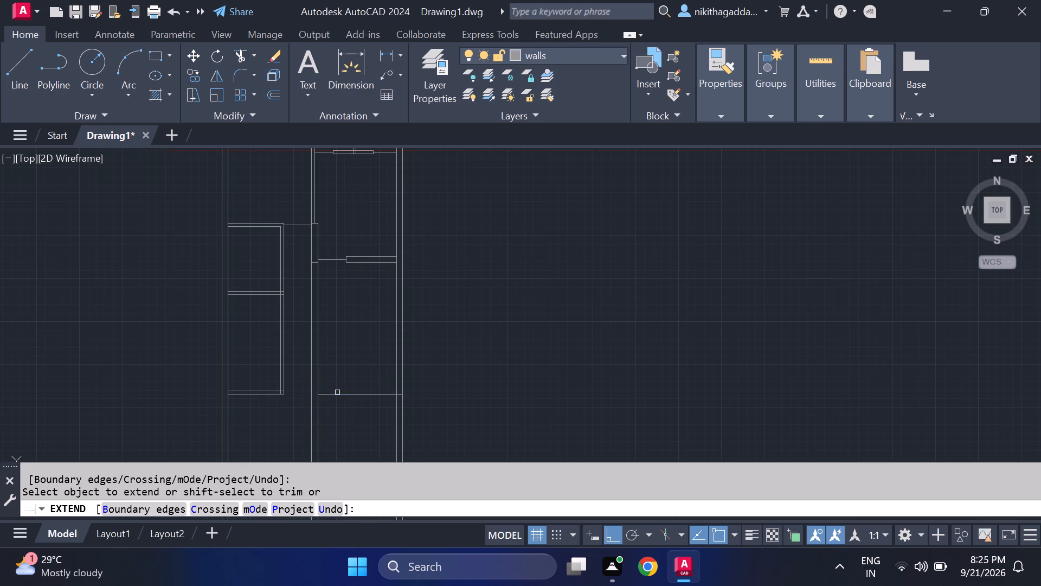
left_click(337, 392)
left_click(331, 400)
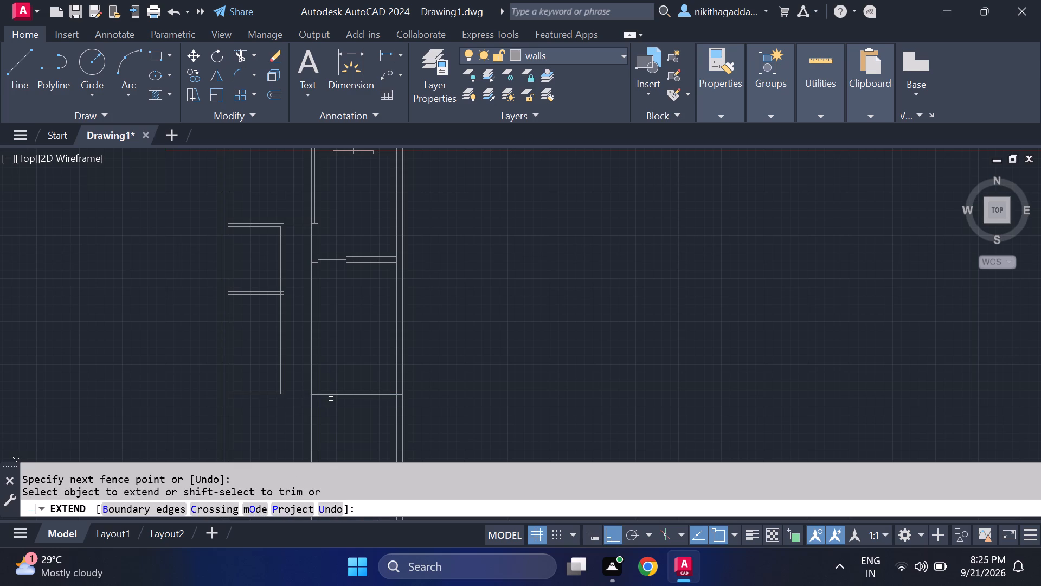
left_click(331, 399)
key("Escape")
Offset the extended horizontal line 9" downward to form the wall's second face.
type("of")
key("Return")
type("9\"")
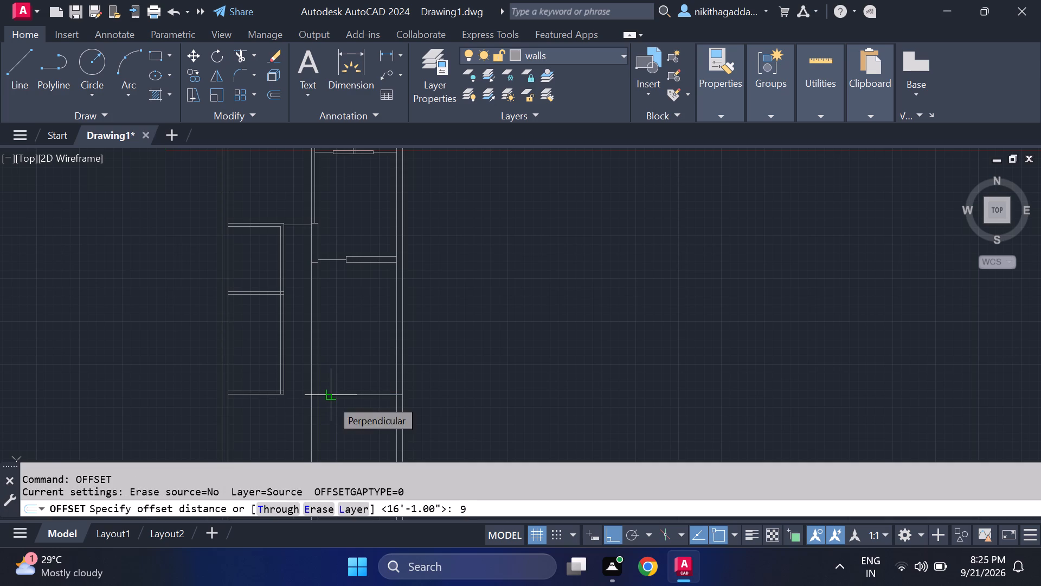
key("Return")
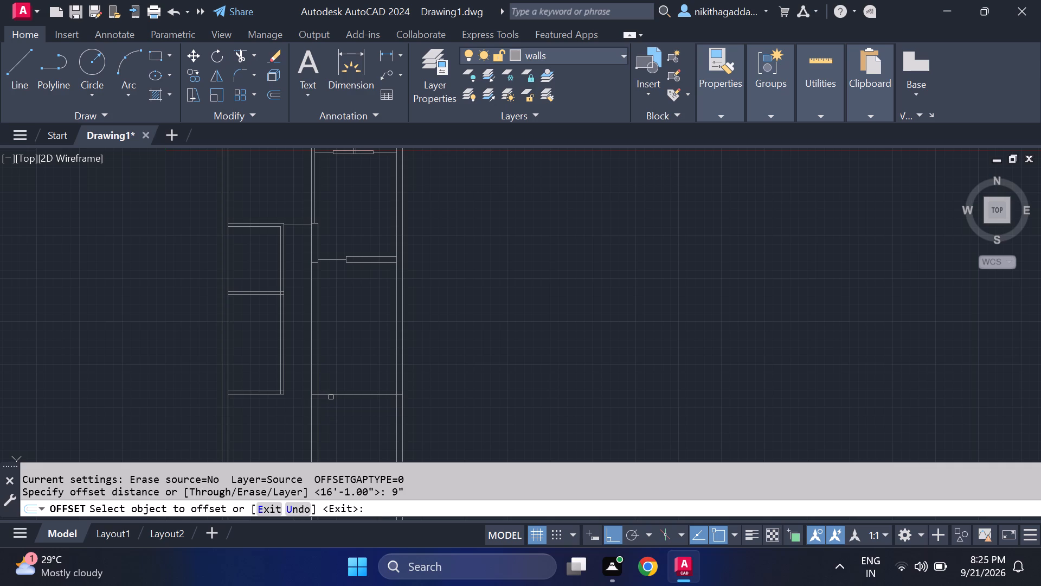
left_click(332, 396)
left_click(340, 429)
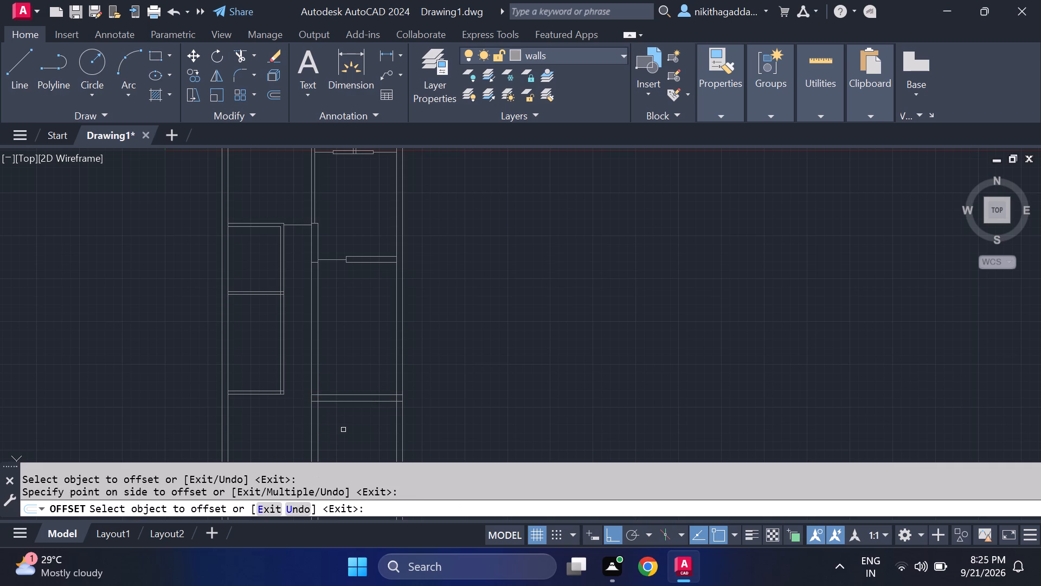
key("Escape")
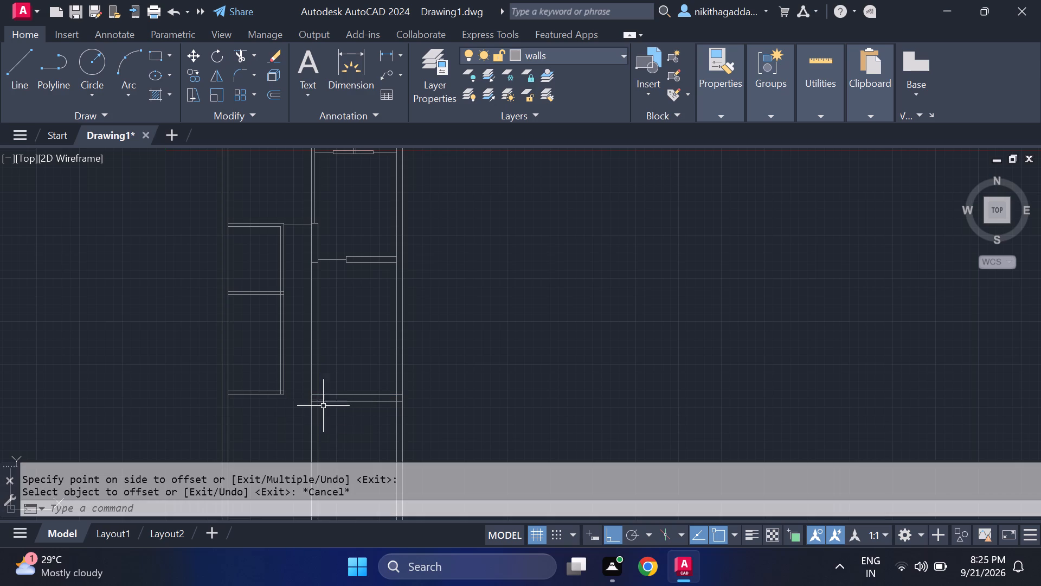
Draw a short vertical line across the new 9" horizontal wall, aligned with the opening-side end of the 9" horizontal wall above.
middle_click_drag(338, 414, 336, 404)
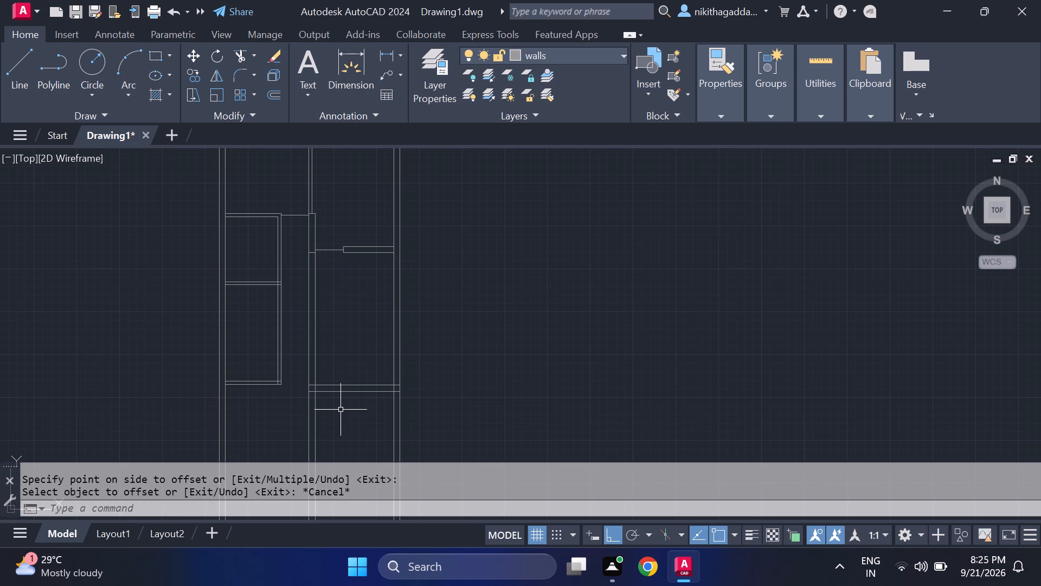
key("l")
key("Return")
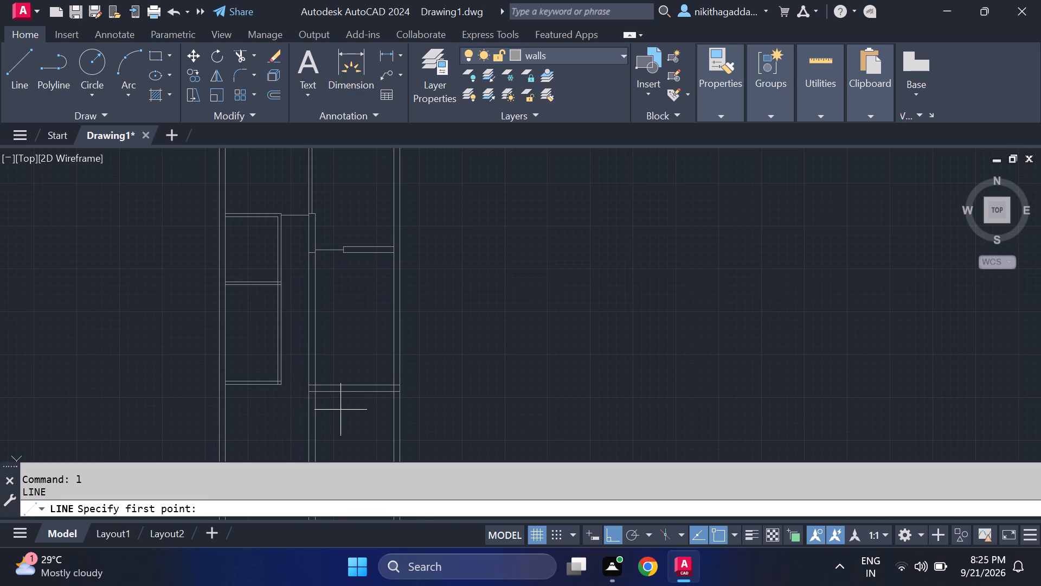
scroll(342, 408, "up", 2)
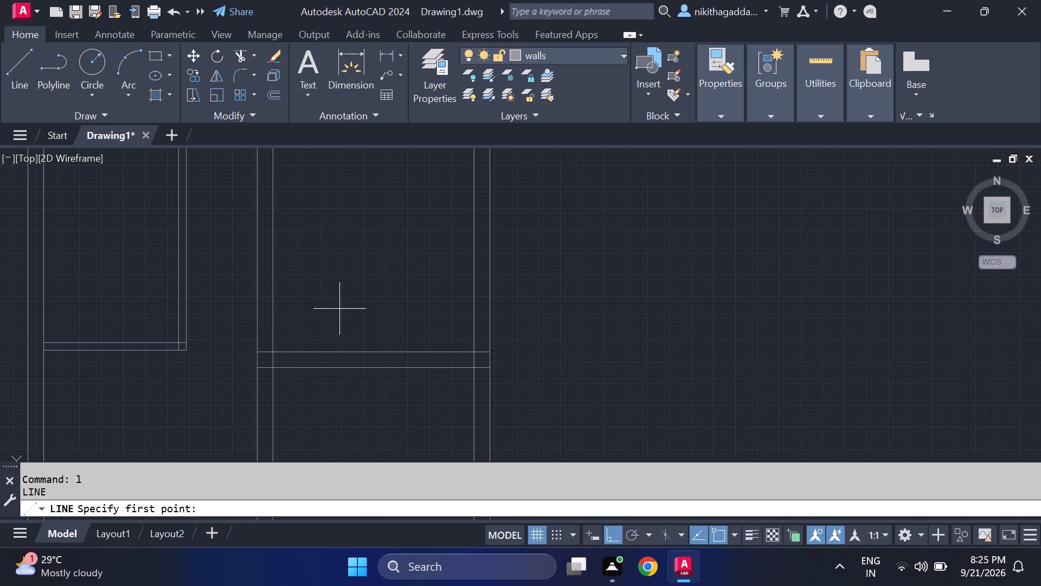
scroll(339, 309, "down", 2)
scroll(339, 309, "up", 1)
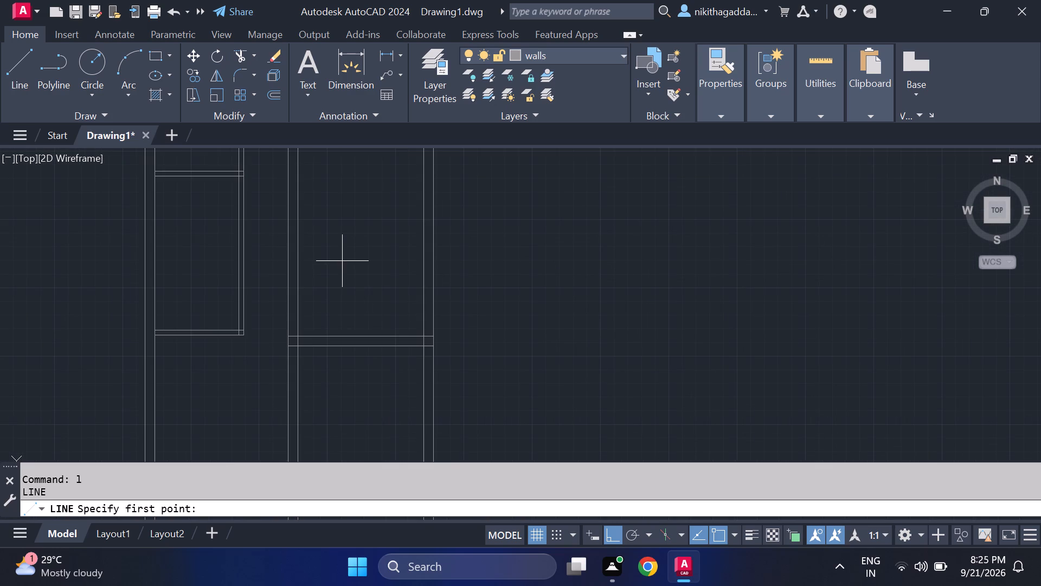
middle_click_drag(342, 244, 330, 288)
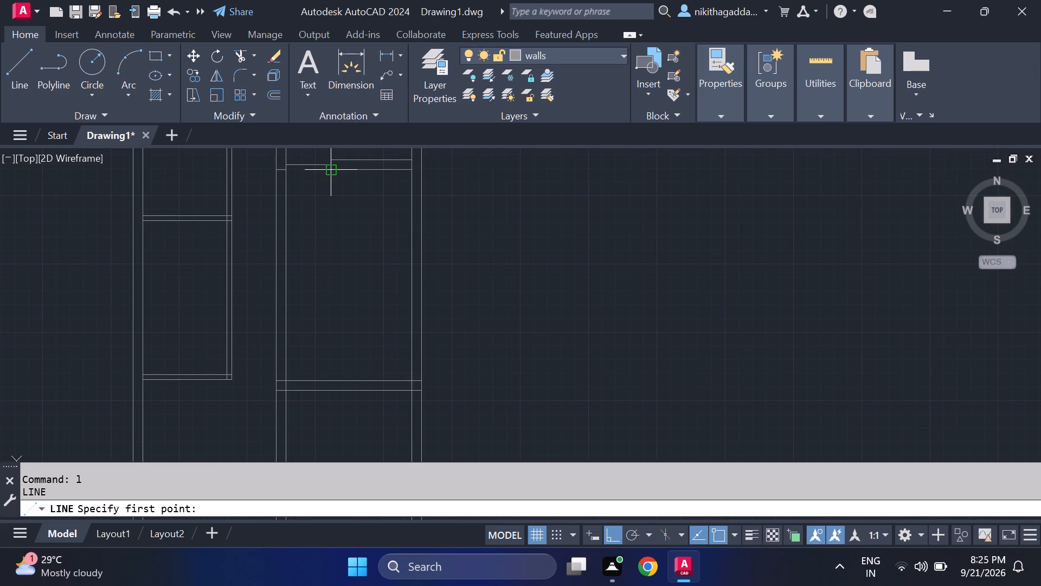
scroll(326, 165, "up", 2)
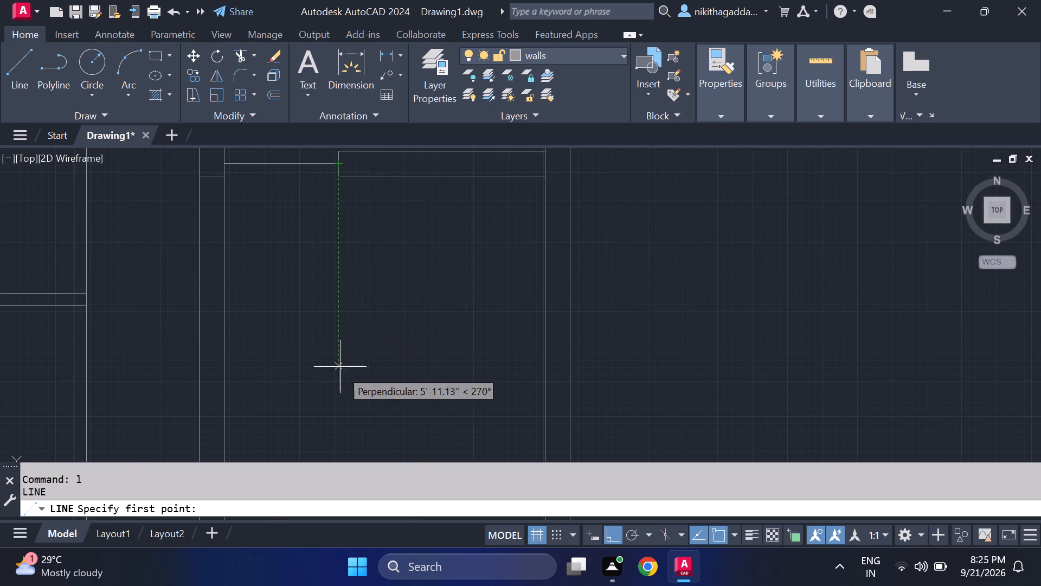
middle_click_drag(334, 402, 330, 235)
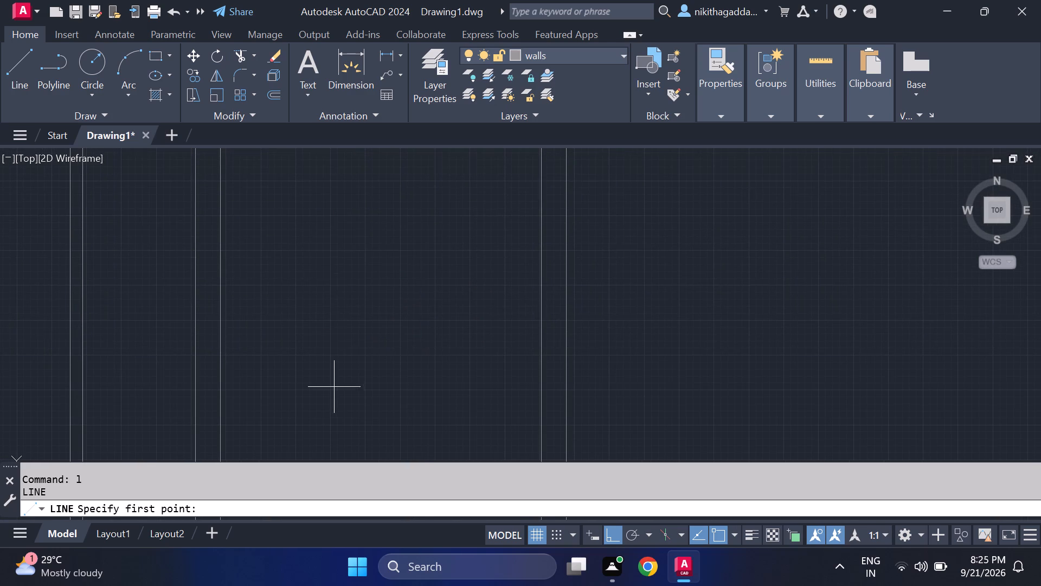
scroll(333, 388, "down", 2)
middle_click_drag(332, 423, 327, 319)
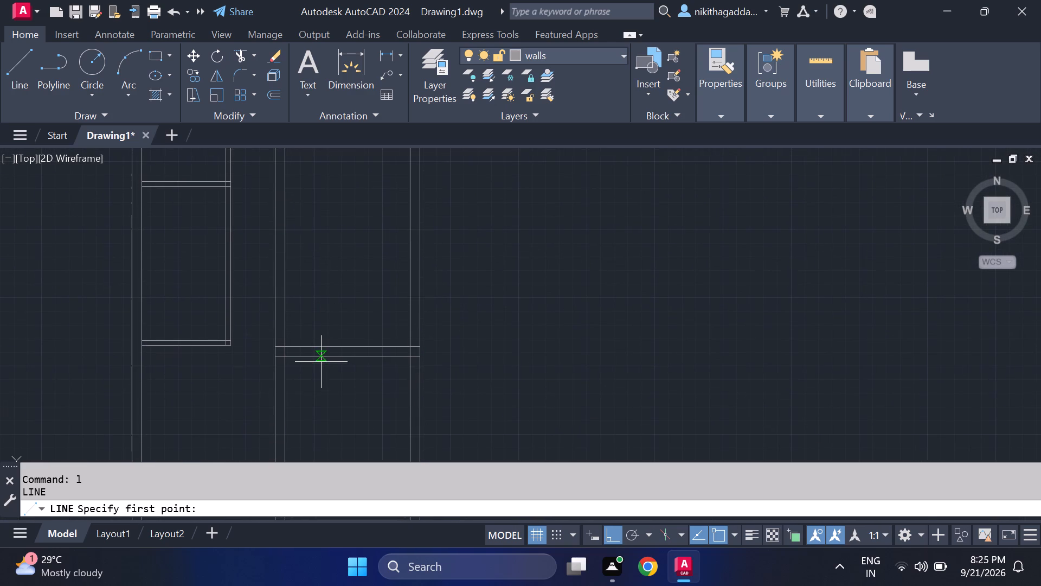
scroll(323, 339, "down", 1)
middle_click_drag(325, 330, 318, 359)
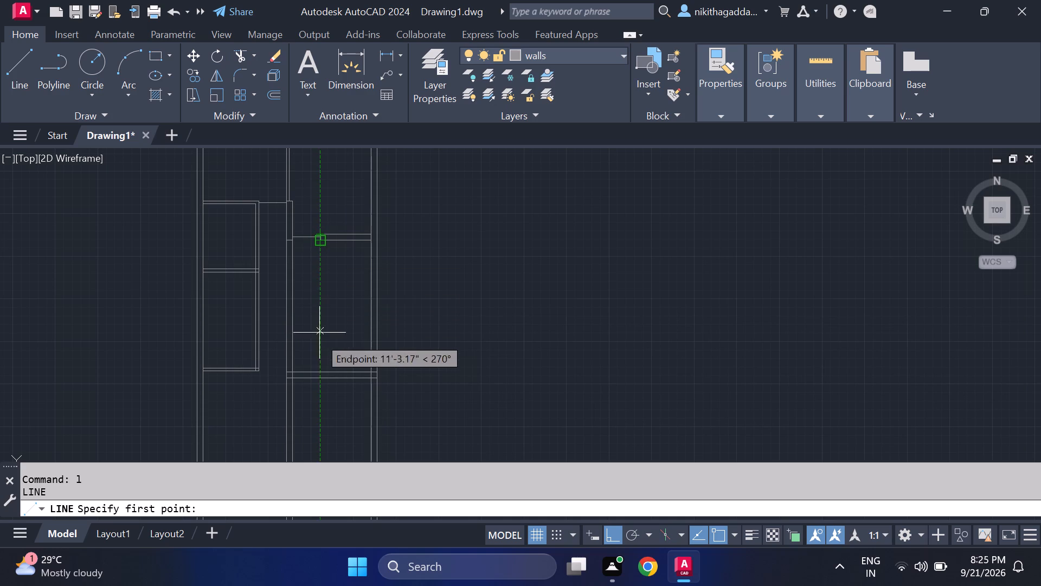
left_click(320, 372)
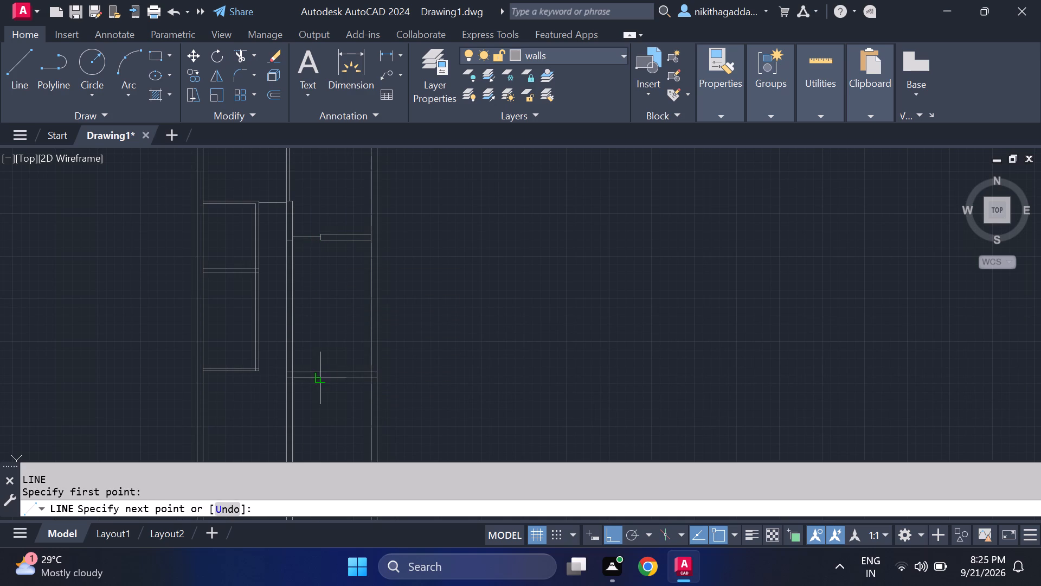
left_click(319, 381)
left_click(317, 383)
key("Escape")
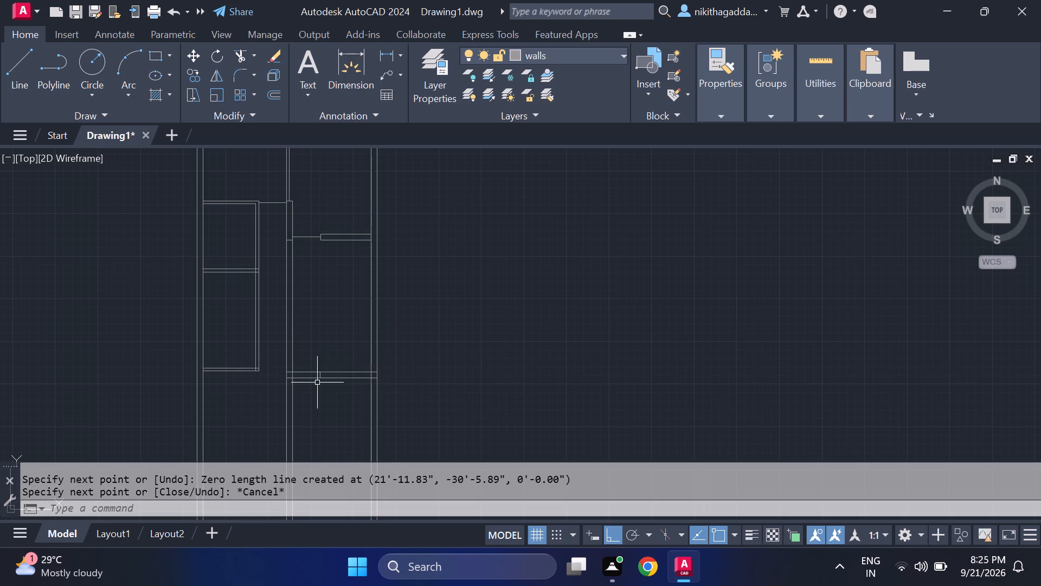
scroll(317, 386, "up", 2)
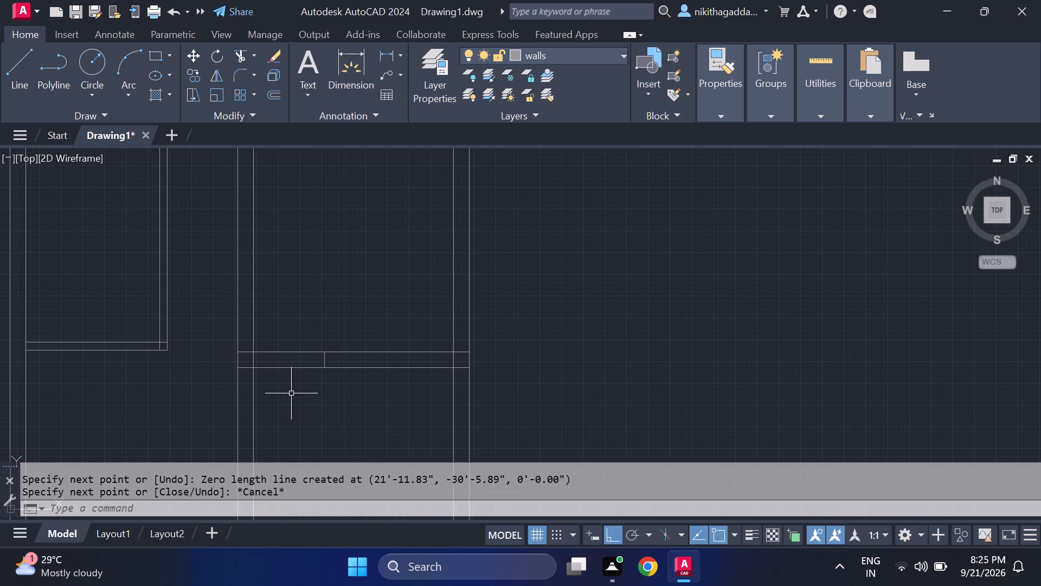
Trim the new 9" horizontal wall's faces between the short vertical line and the interior vertical wall, plus the lower-face stub inside that wall.
type("tr")
key("Return")
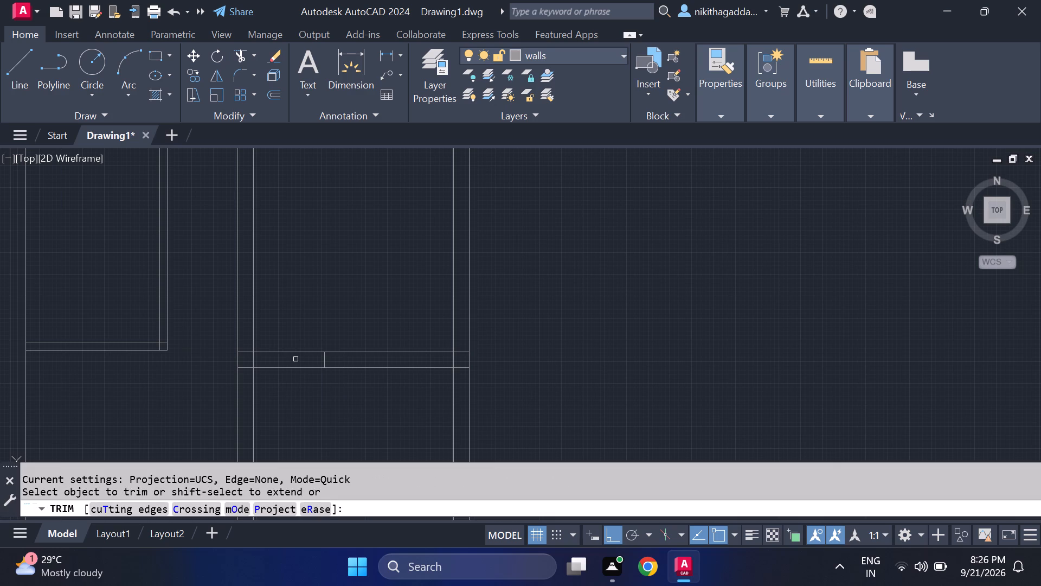
left_click_drag(287, 340, 285, 413)
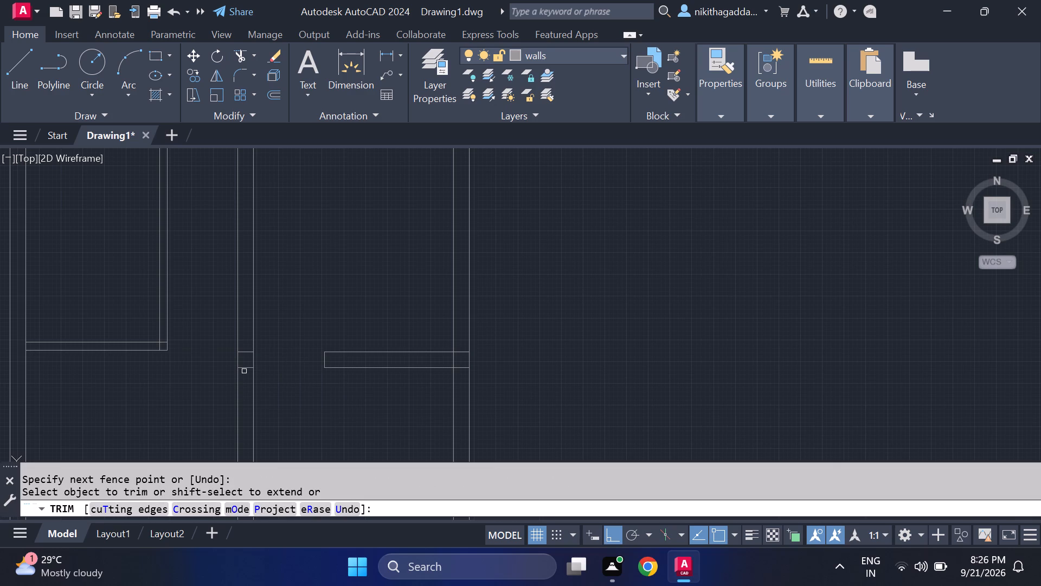
left_click(245, 367)
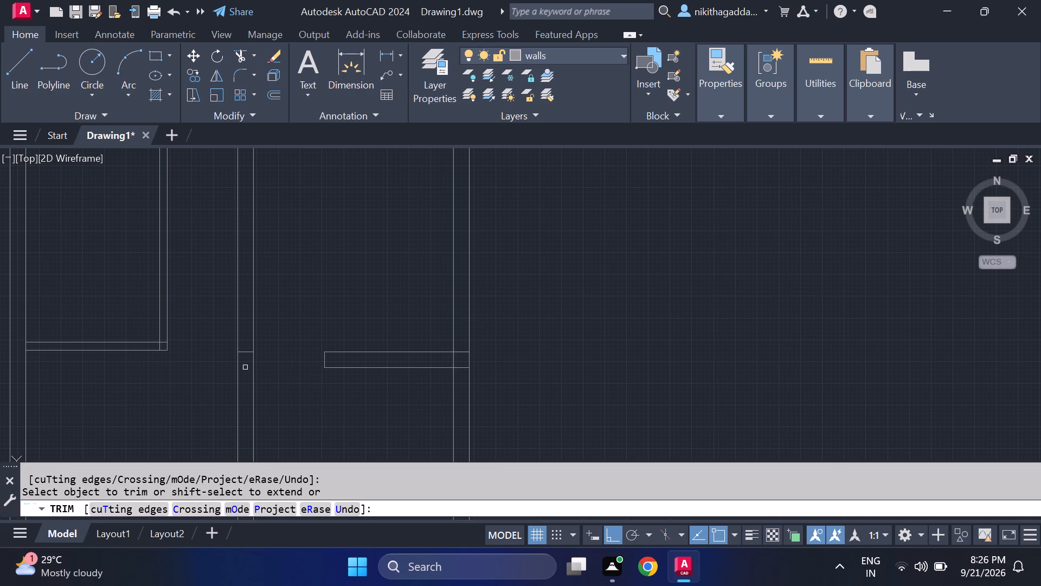
key("Escape")
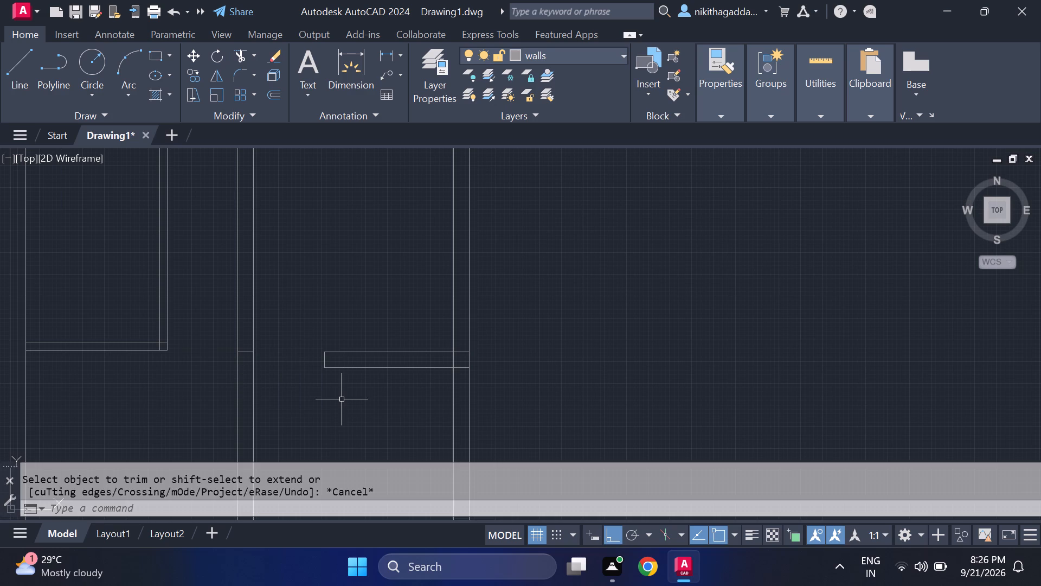
Draw a horizontal line across the new opening from the midpoint of the wall's end to the near face of the interior vertical wall.
key("l")
key("Return")
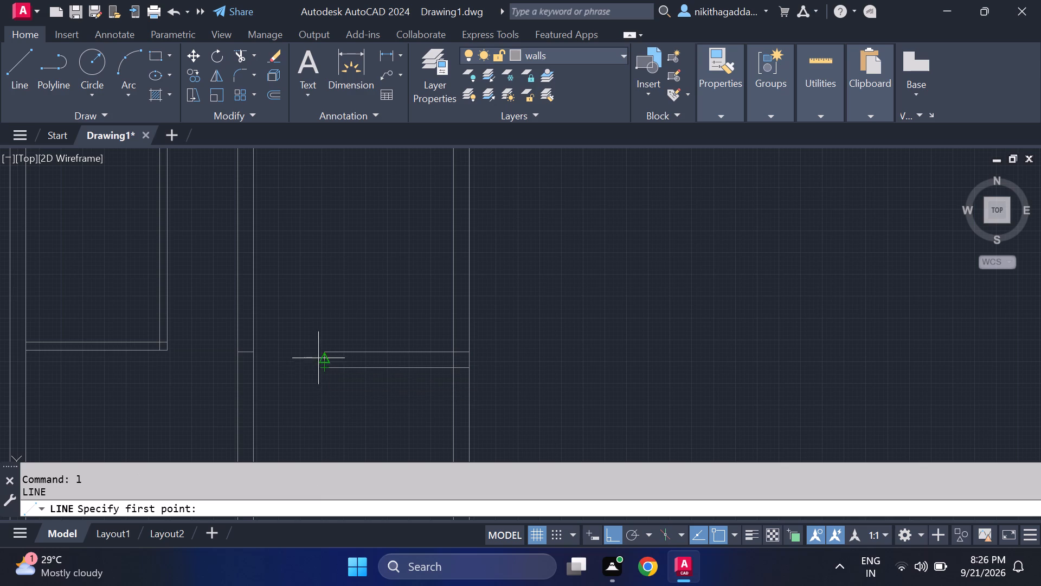
left_click(319, 358)
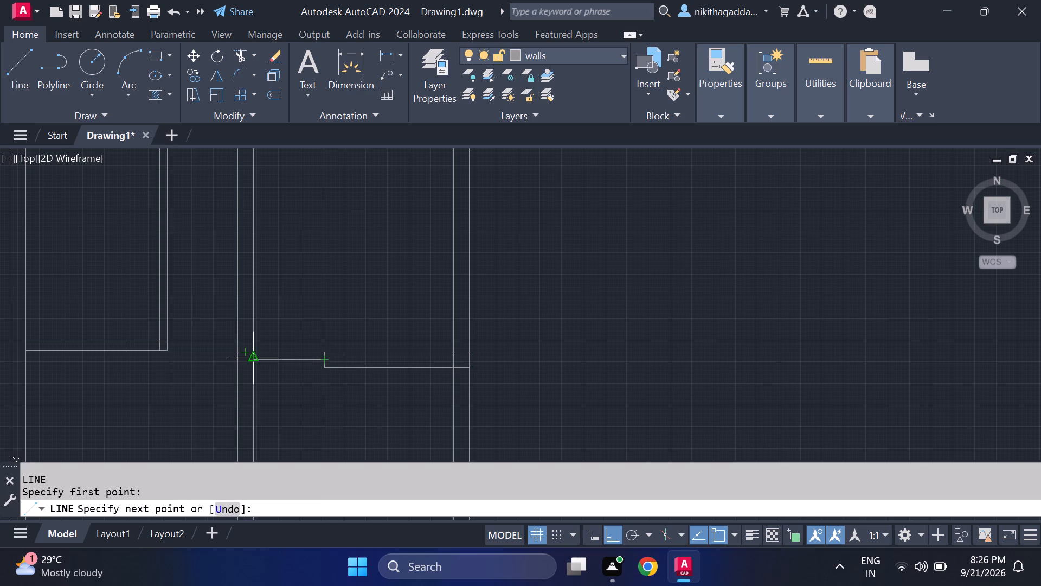
left_click(252, 359)
key("ctrl+z")
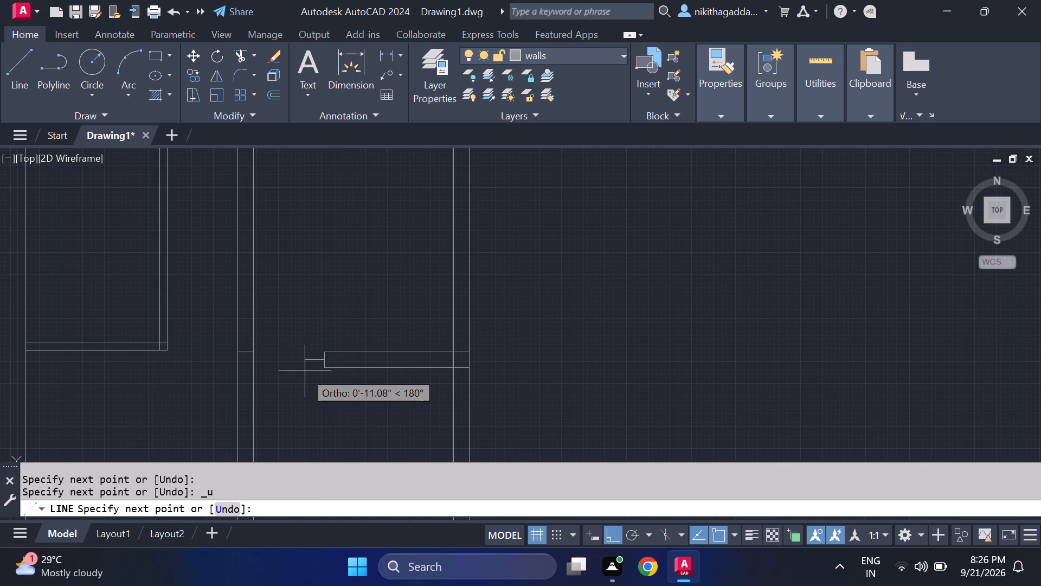
scroll(249, 364, "up", 2)
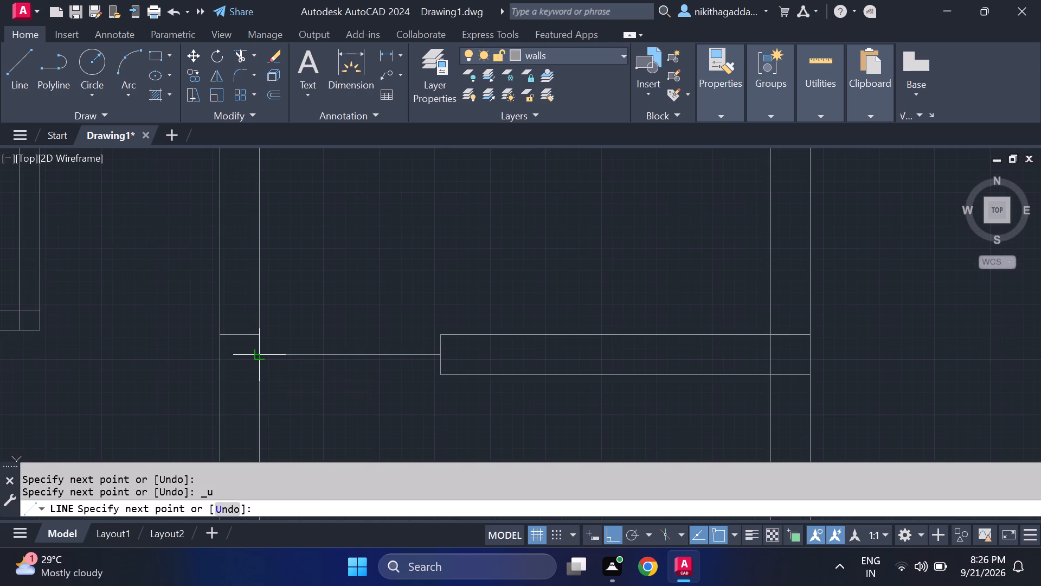
left_click(258, 355)
key("Escape")
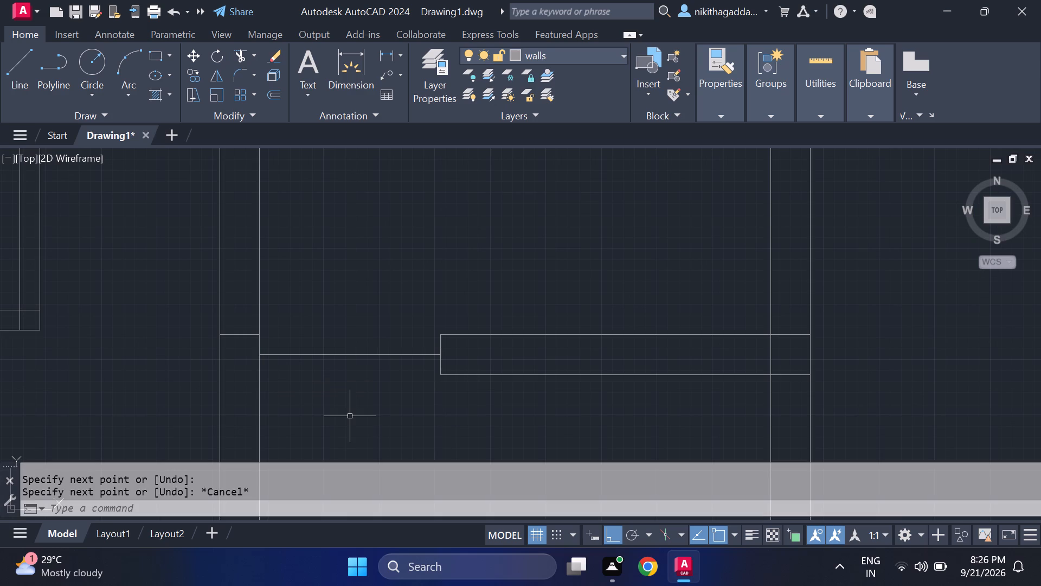
Trim both faces of the interior vertical wall between the two 9" horizontal walls to open the gap.
scroll(350, 414, "down", 3)
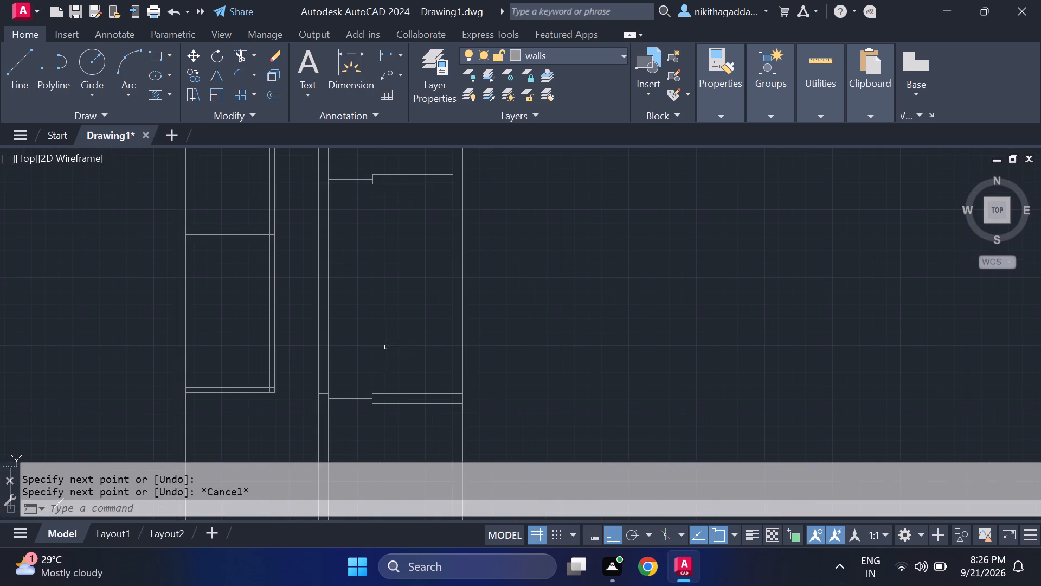
type("tr")
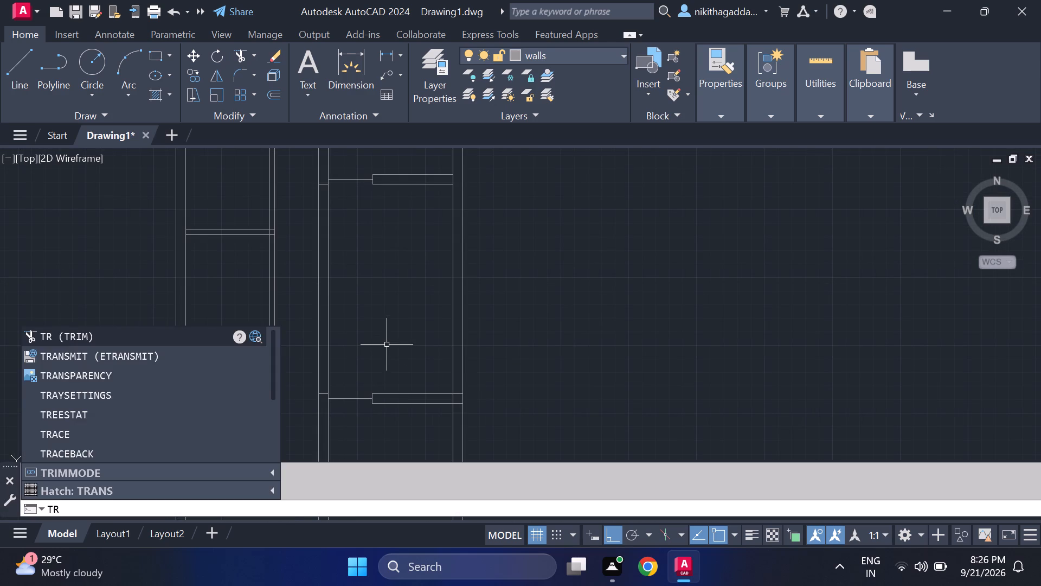
key("Return")
left_click_drag(339, 322, 303, 354)
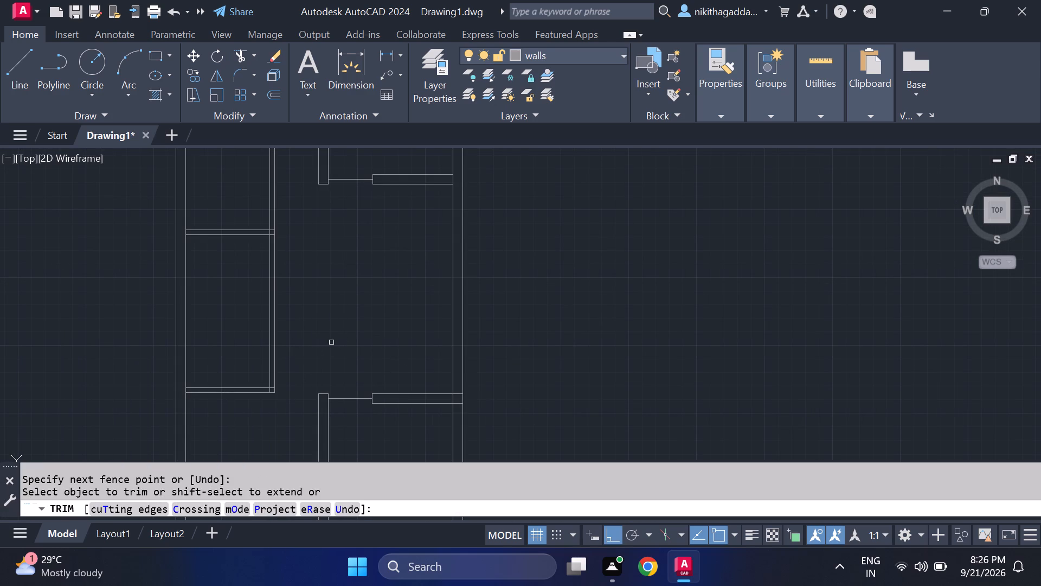
middle_click_drag(334, 336, 331, 387)
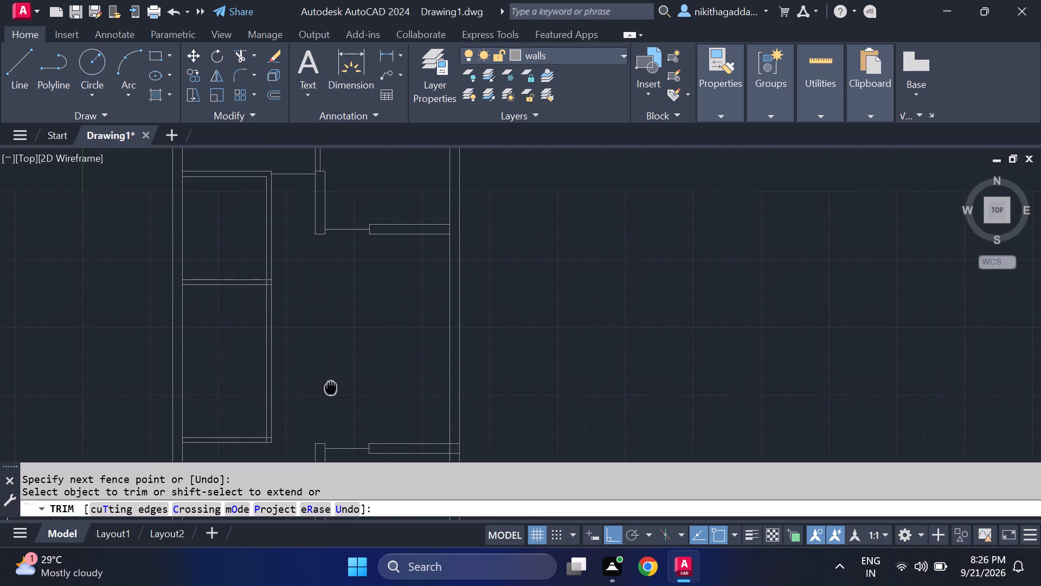
middle_click_drag(331, 387, 316, 329)
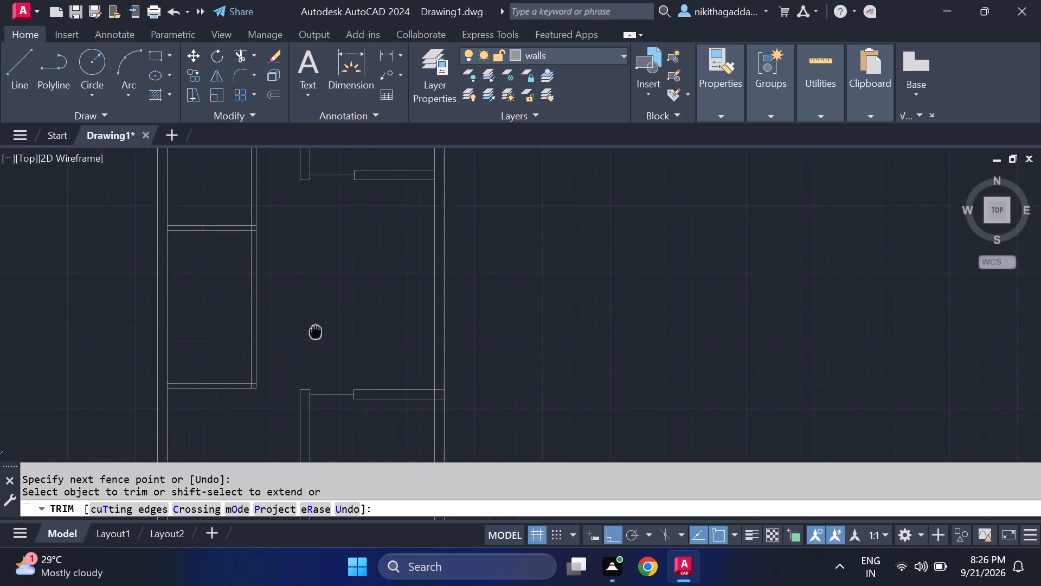
middle_click_drag(316, 329, 317, 312)
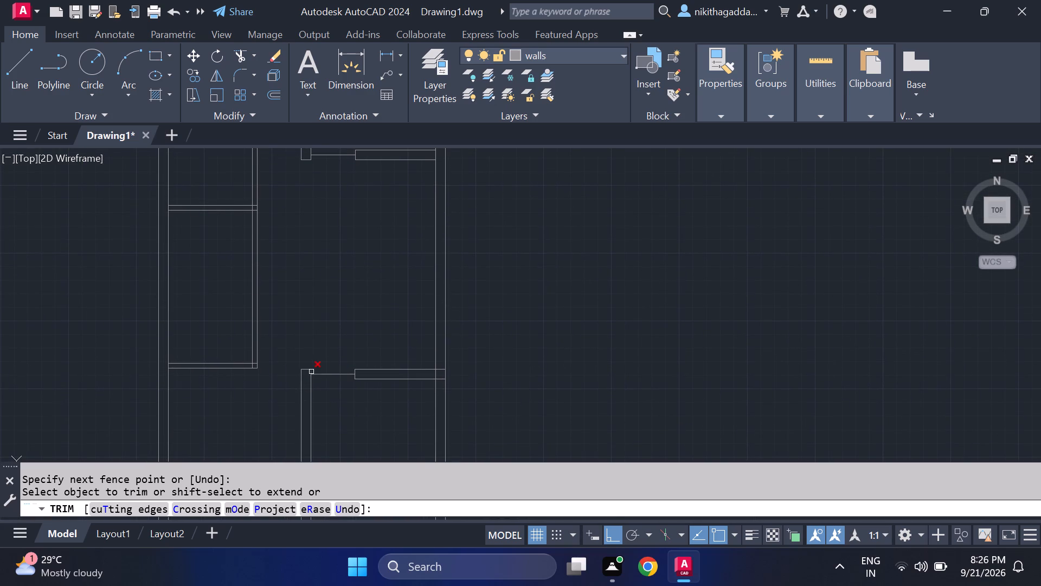
scroll(314, 373, "up", 3)
key("Escape")
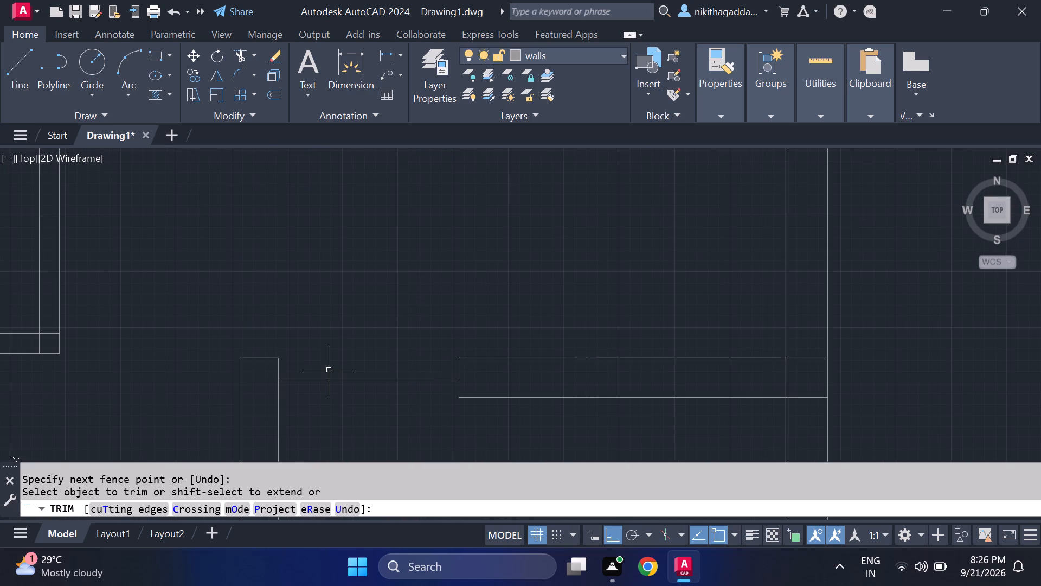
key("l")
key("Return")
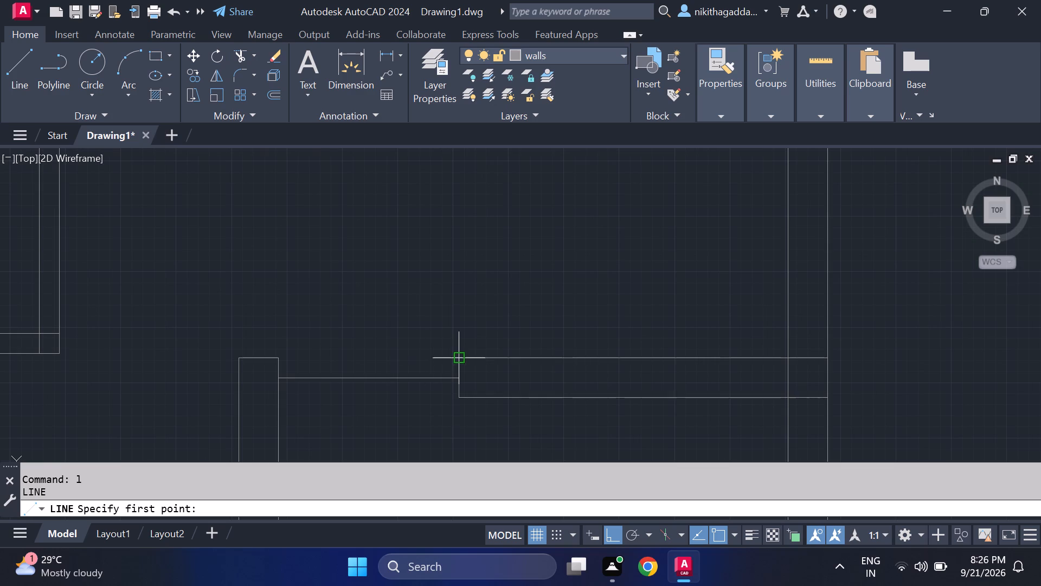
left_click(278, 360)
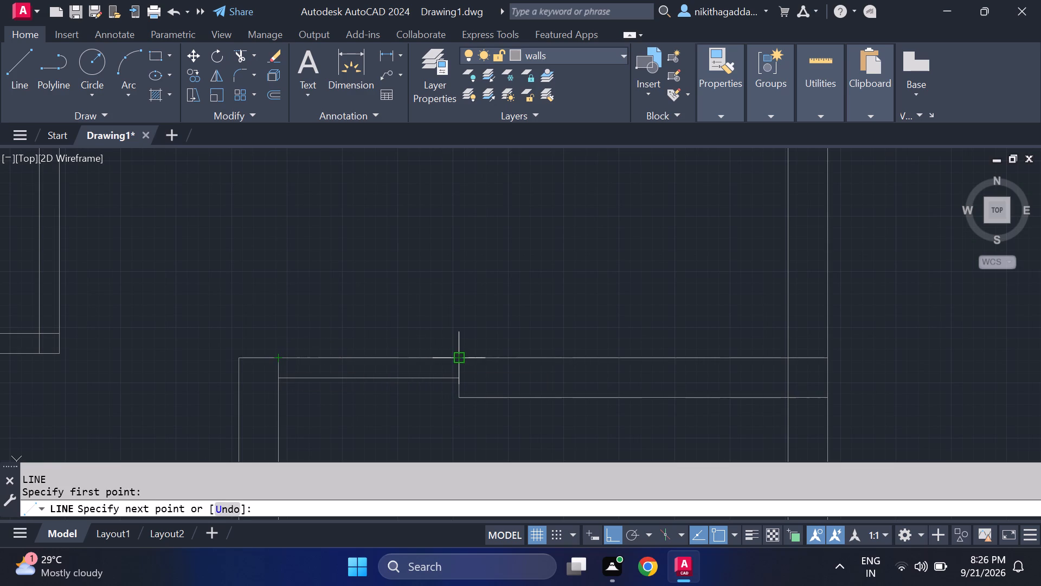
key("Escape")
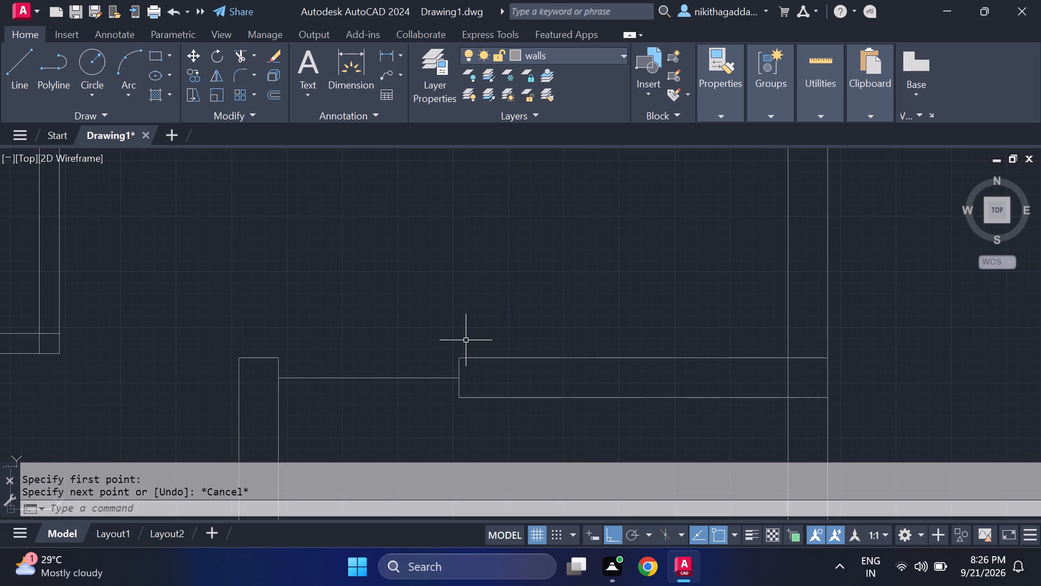
Trim the lower 9" horizontal wall's two face lines where they run inside the thickness of the outer wall.
scroll(461, 341, "down", 2)
middle_click_drag(438, 418, 425, 359)
scroll(423, 356, "down", 3)
scroll(435, 381, "up", 1)
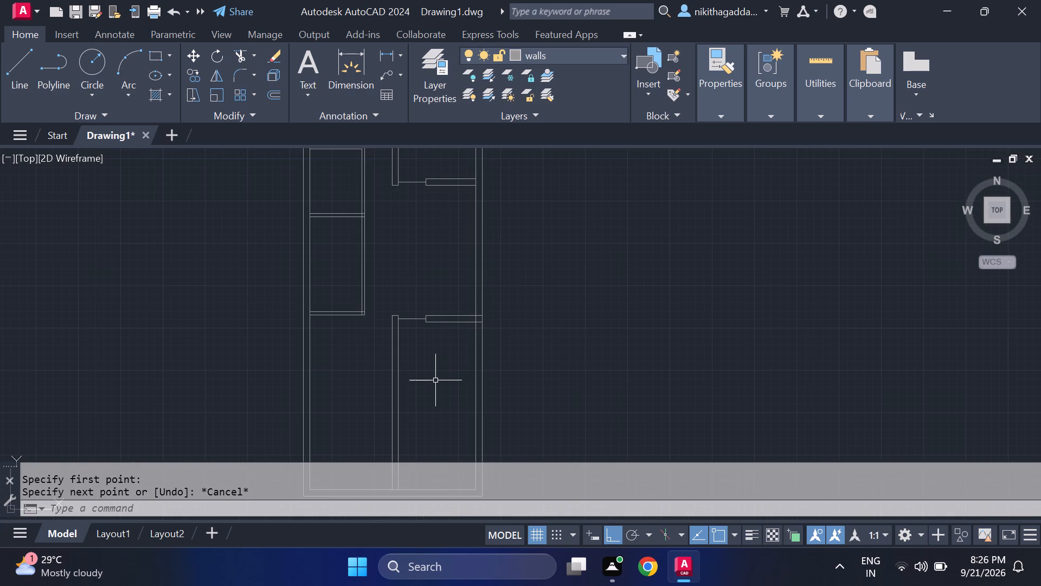
type("tr")
key("Return")
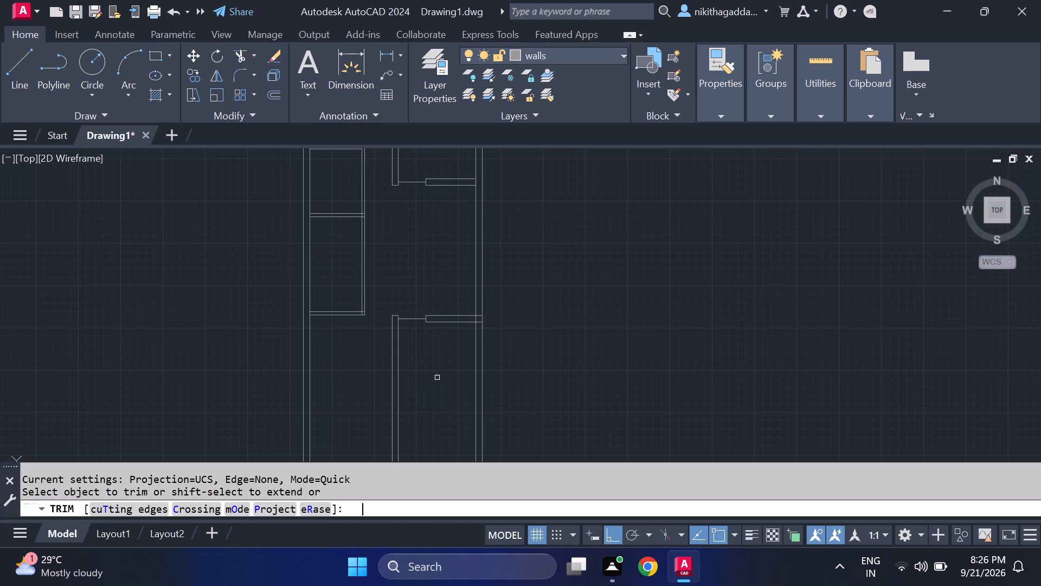
scroll(437, 378, "up", 1)
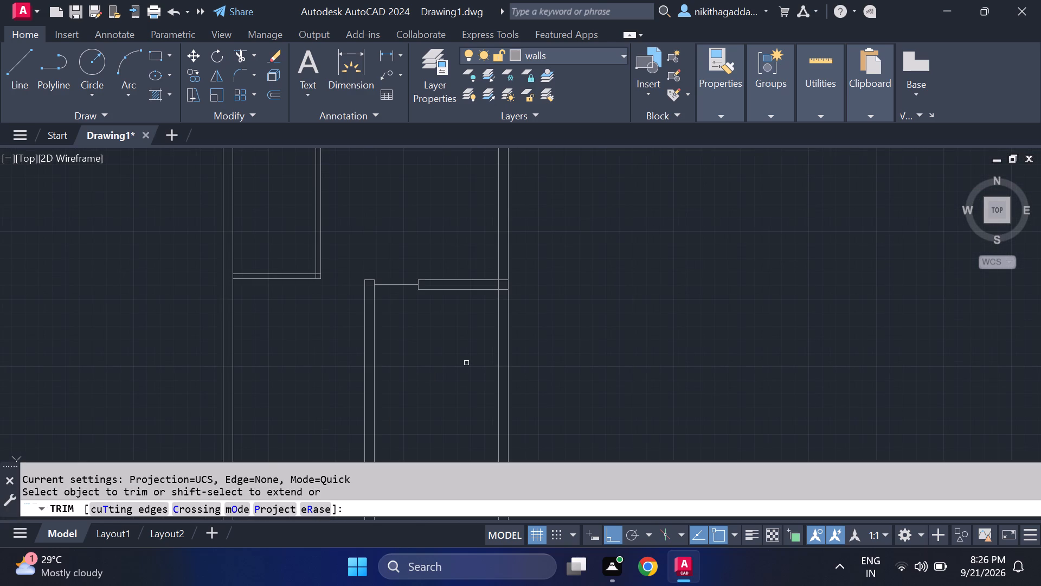
scroll(462, 358, "down", 3)
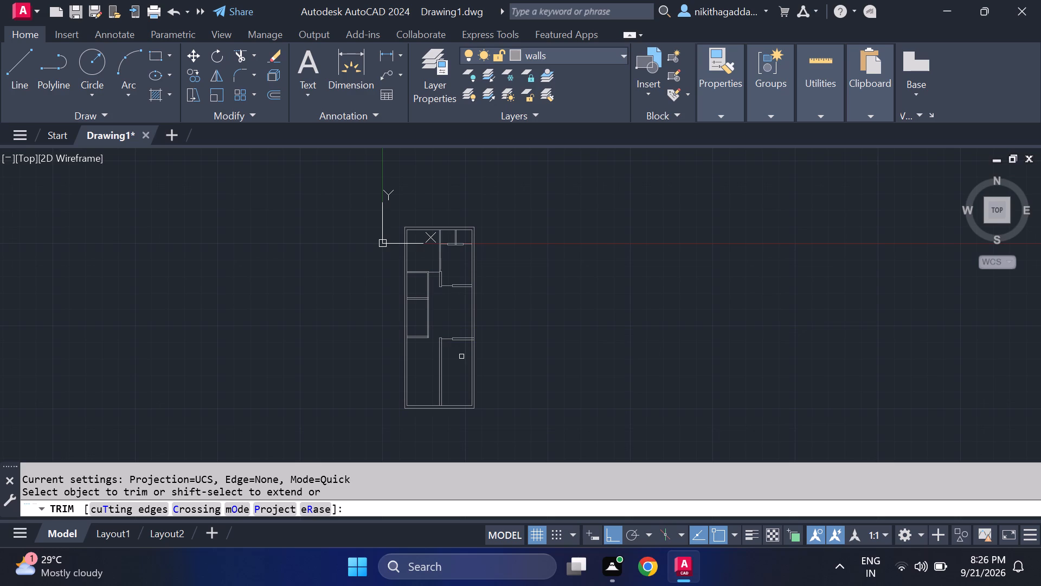
middle_click_drag(460, 351, 458, 349)
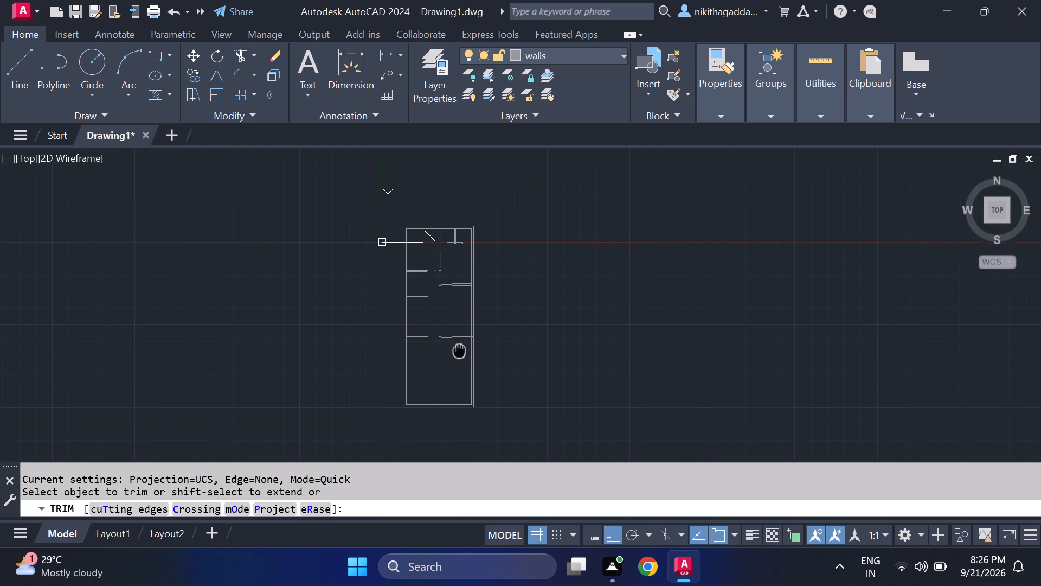
middle_click_drag(458, 349, 440, 332)
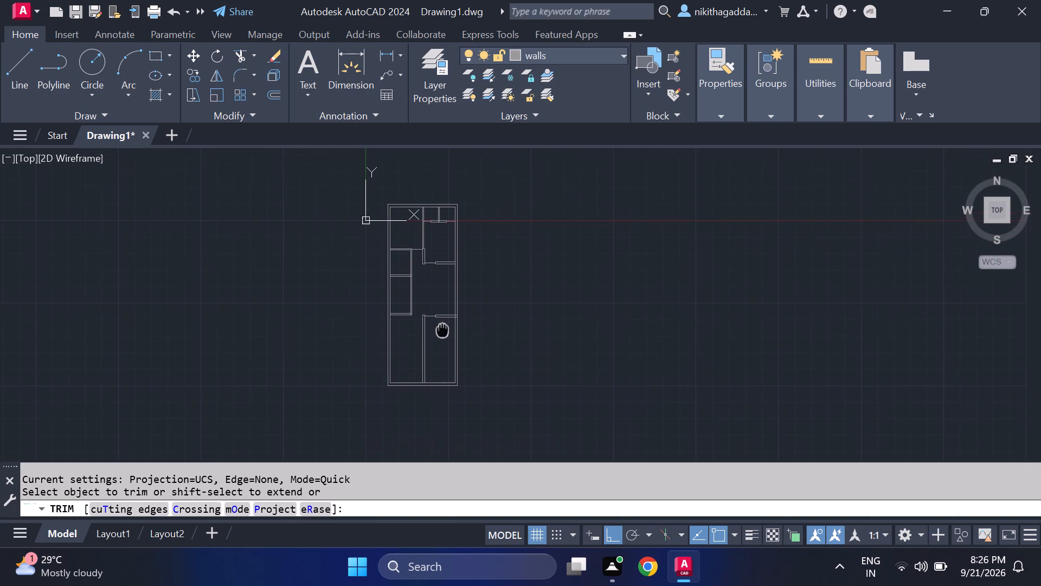
middle_click_drag(440, 332, 441, 381)
middle_click(441, 381)
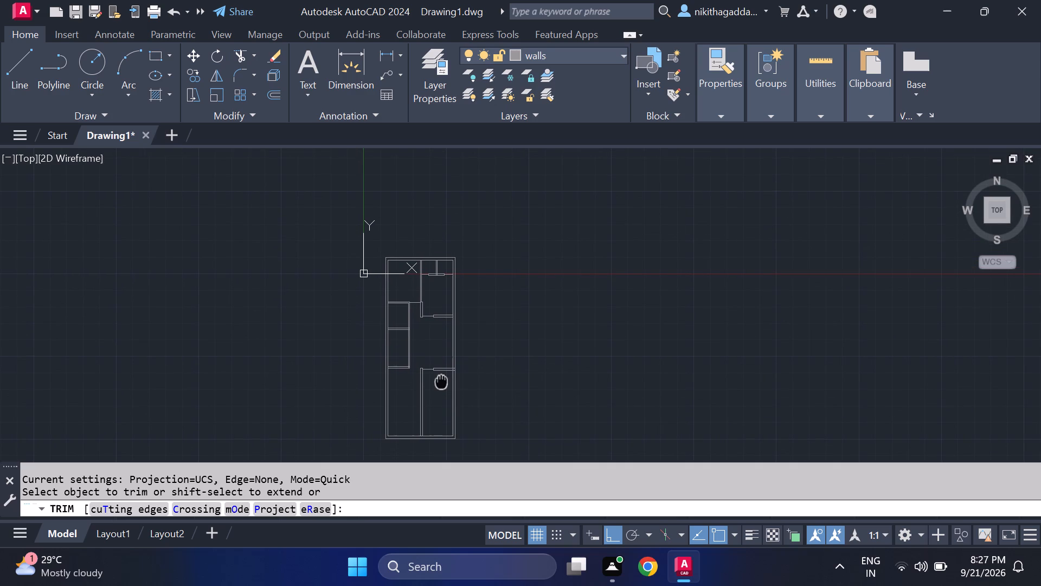
scroll(441, 381, "up", 2)
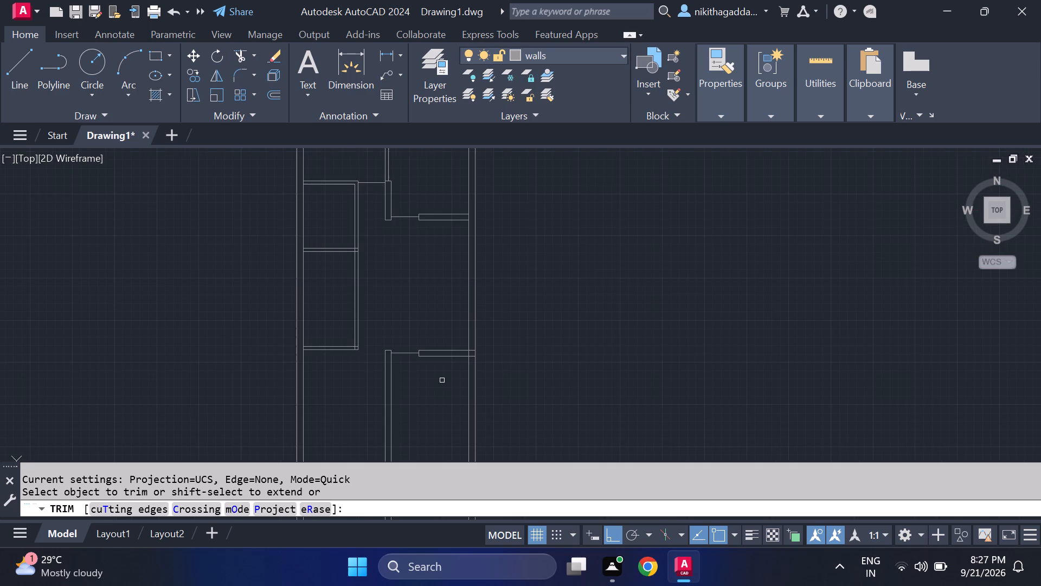
scroll(491, 343, "up", 2)
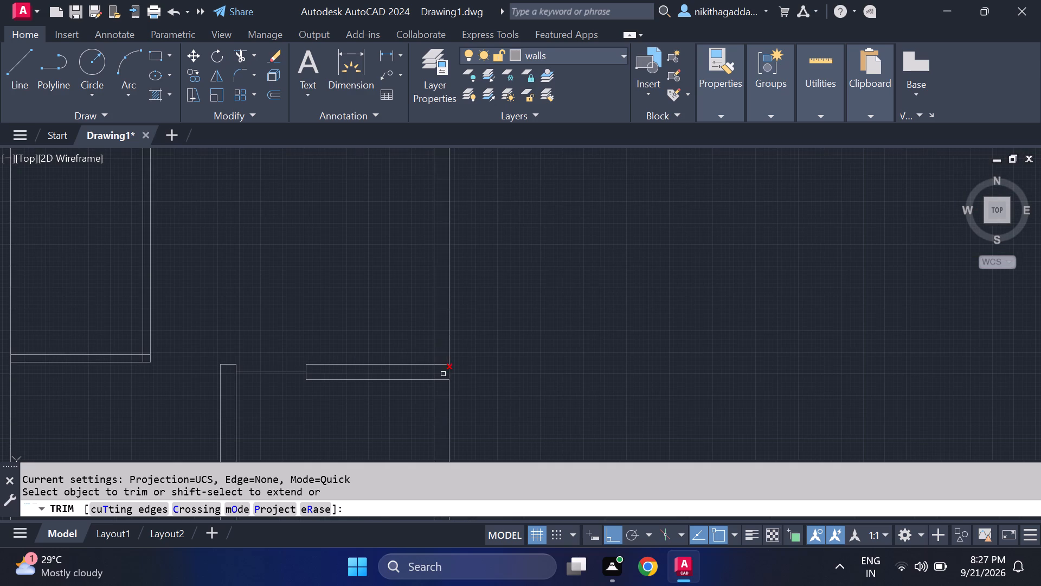
scroll(439, 382, "up", 1)
left_click(439, 381)
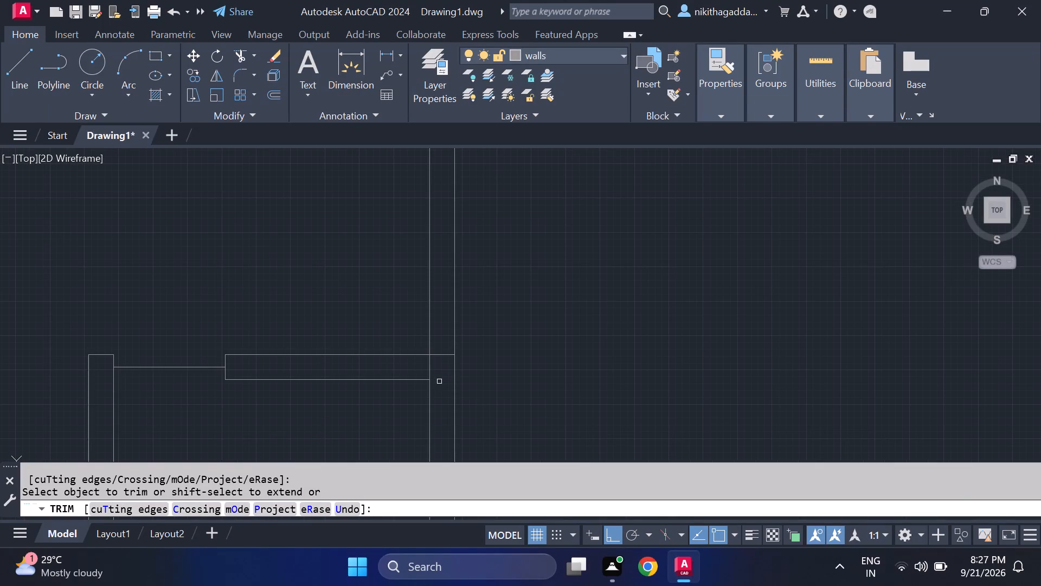
left_click(442, 356)
scroll(442, 359, "down", 5)
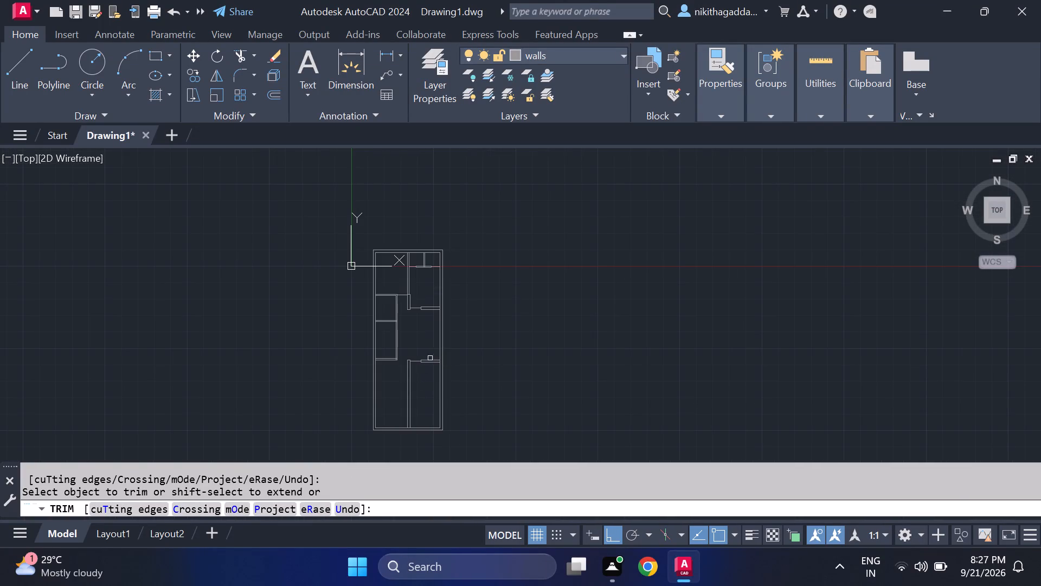
scroll(446, 316, "up", 3)
scroll(446, 319, "down", 3)
scroll(380, 372, "up", 2)
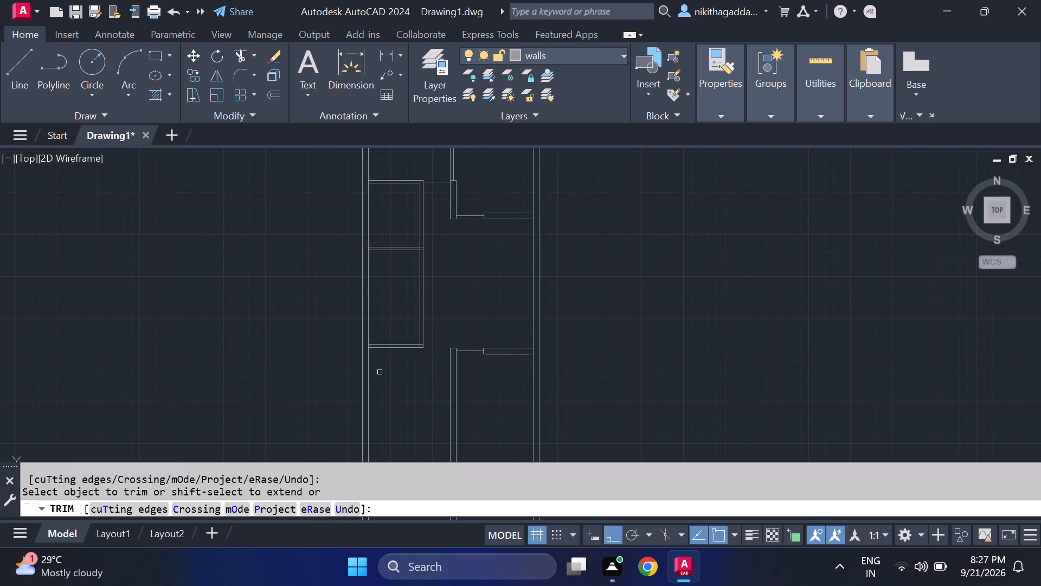
middle_click_drag(391, 366, 363, 258)
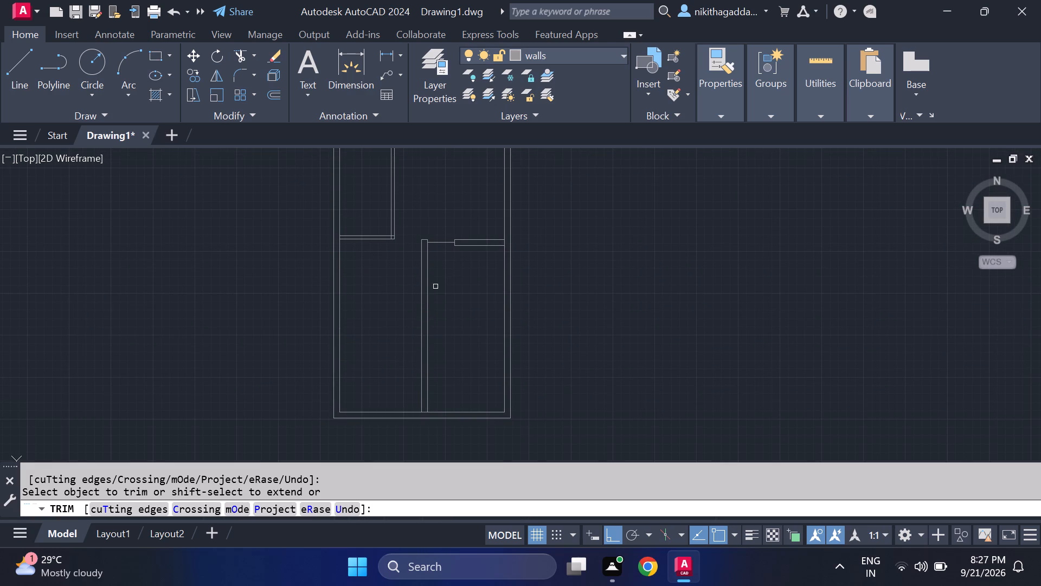
key("Escape")
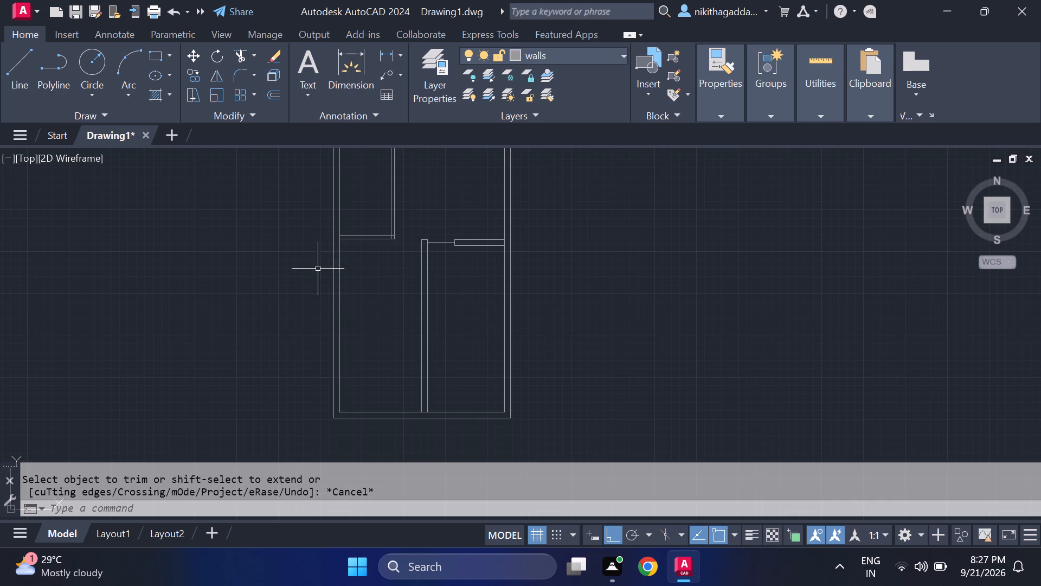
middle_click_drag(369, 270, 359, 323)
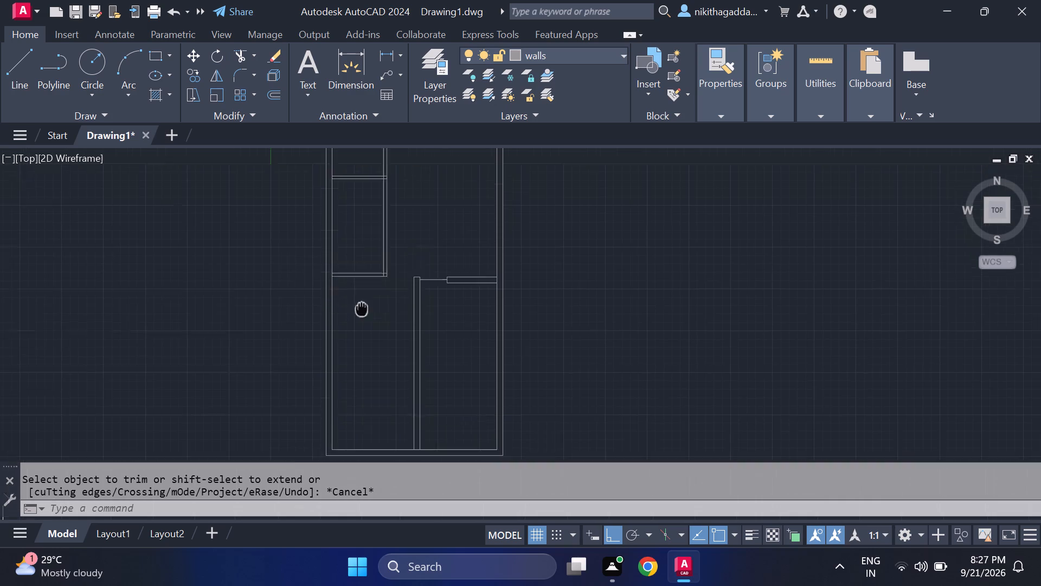
Trim the two inner-face stubs that overlap inside the lower-right corner of the left rooms' 4.5" walls.
middle_click_drag(359, 323, 326, 422)
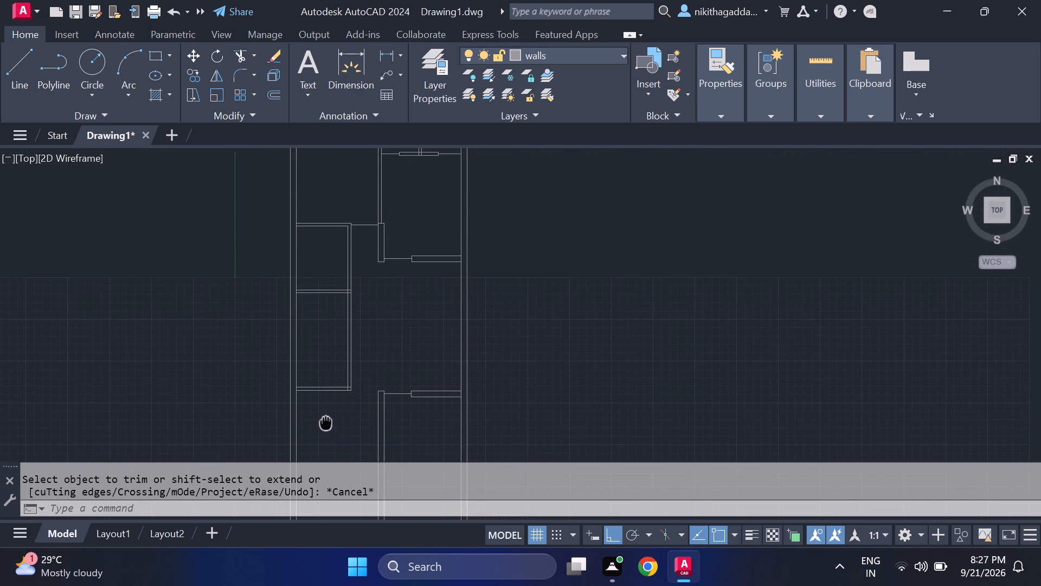
middle_click_drag(326, 422, 322, 359)
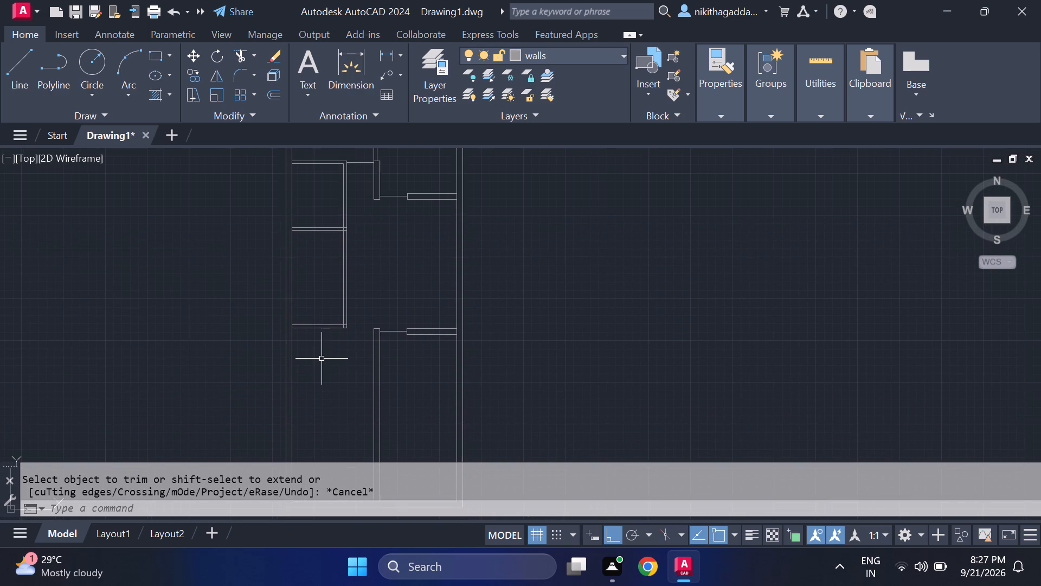
type("tr")
key("Return")
scroll(340, 320, "up", 2)
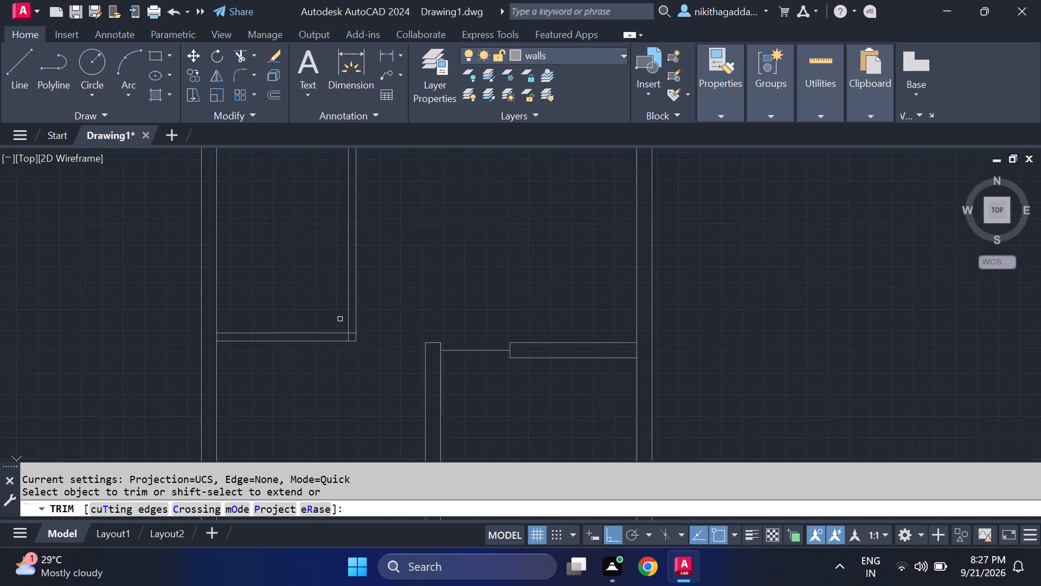
scroll(340, 319, "up", 4)
left_click_drag(332, 391, 368, 342)
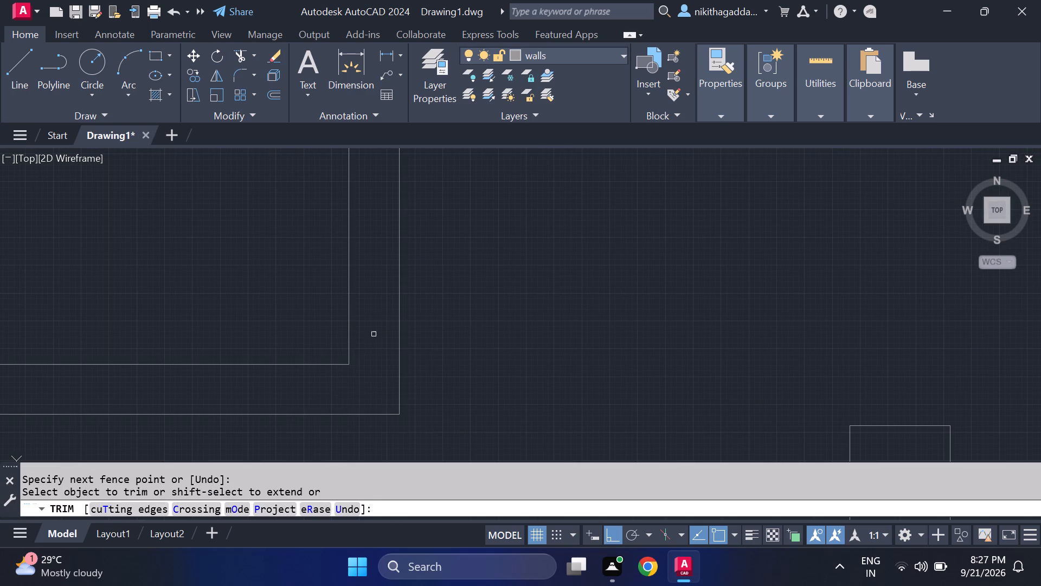
Trim the crossing lines inside the junction where the wall between the two left rooms meets their 4.5" vertical wall.
scroll(376, 336, "down", 5)
scroll(408, 297, "down", 1)
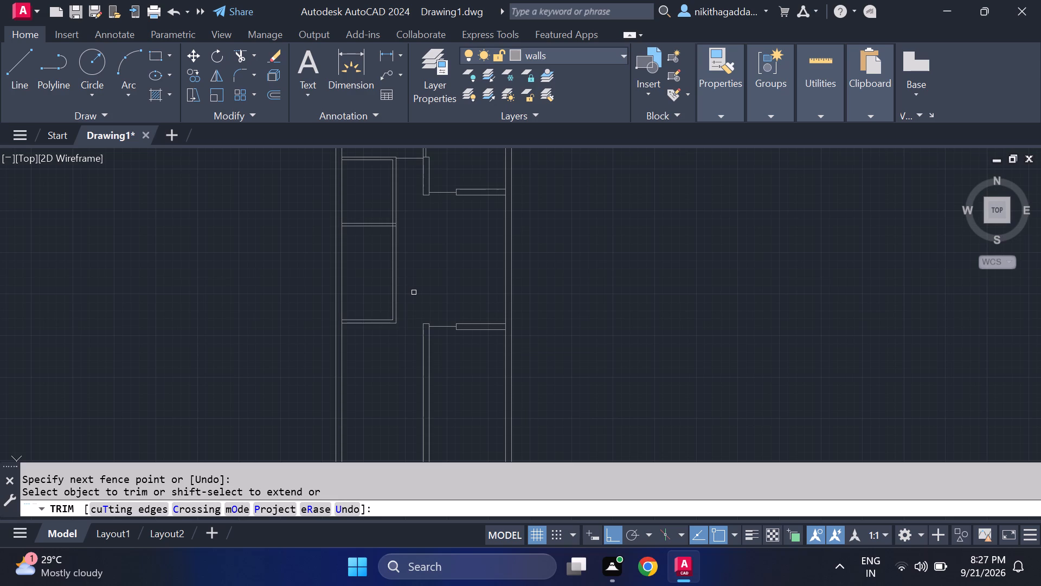
middle_click_drag(414, 292, 409, 349)
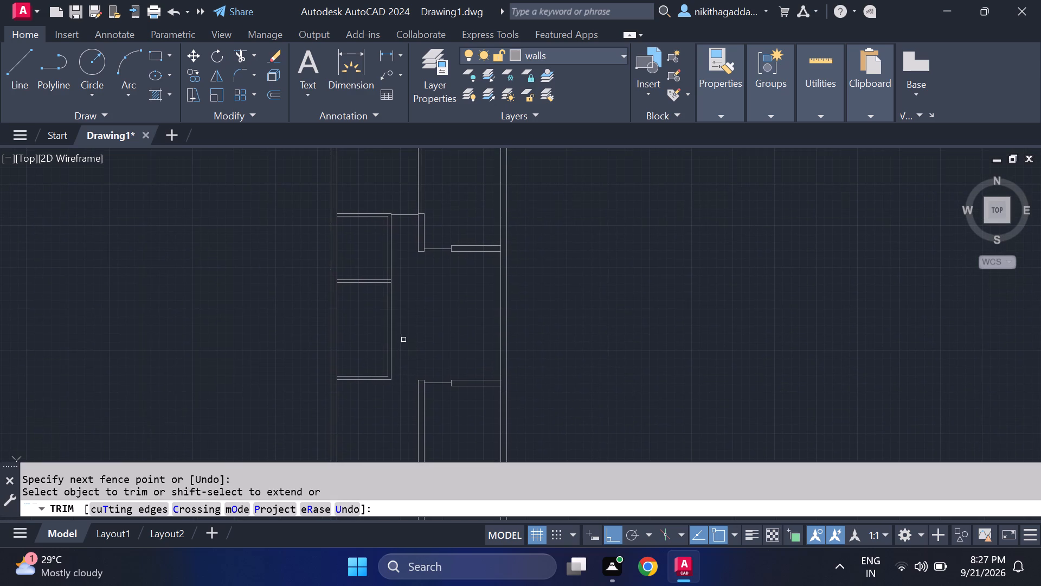
scroll(374, 270, "up", 4)
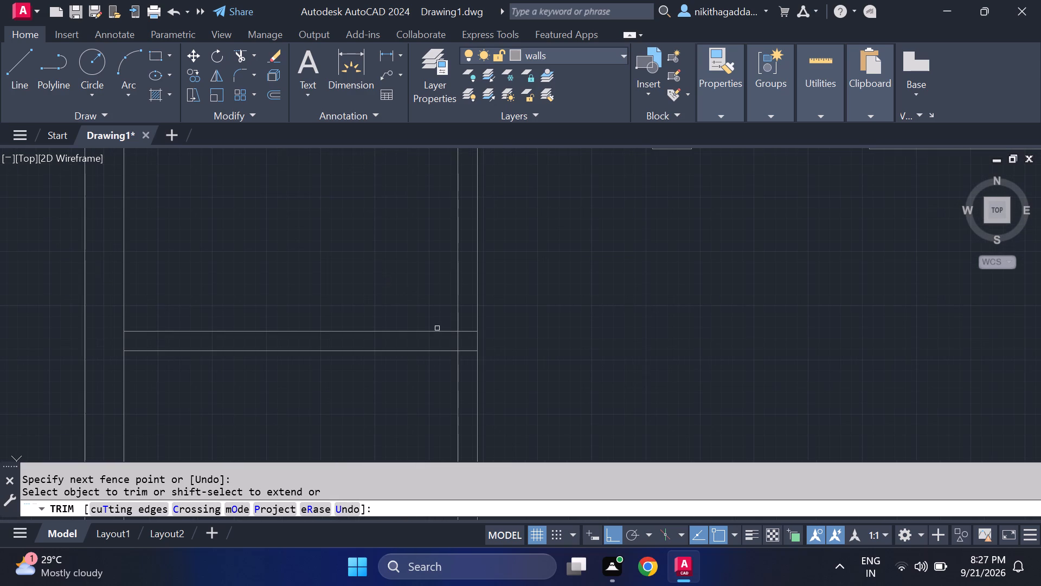
left_click(462, 352)
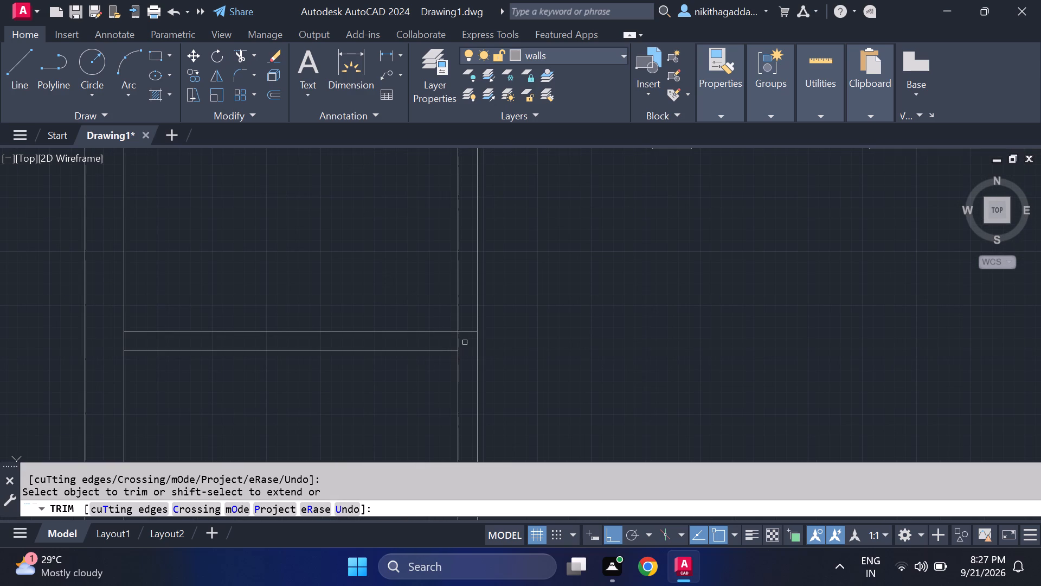
left_click(469, 332)
left_click(458, 341)
key("Escape")
Extend the dividing wall's upper face line to the outer face of the left rooms' vertical wall.
type("ex")
key("Return")
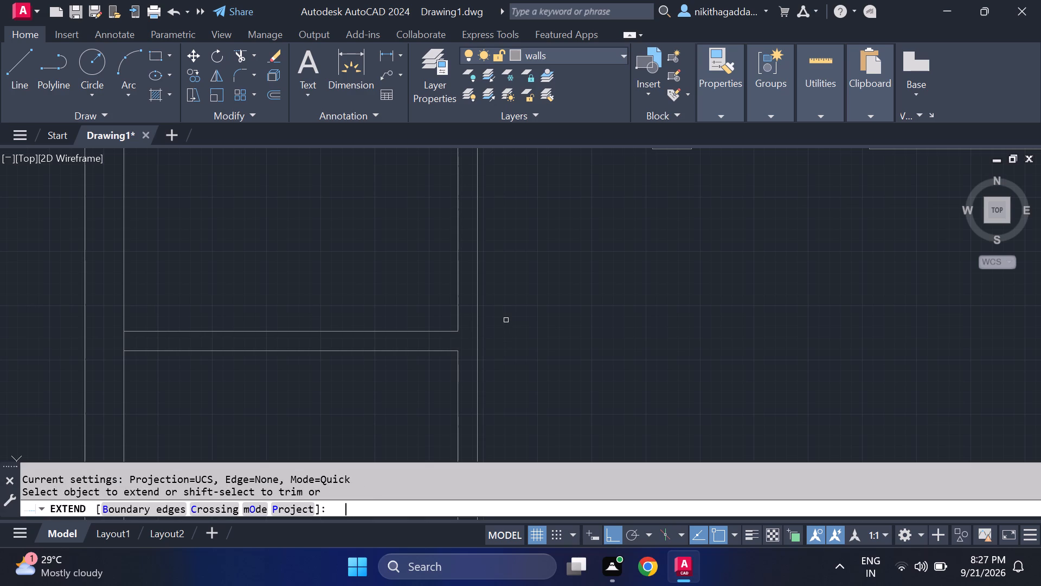
left_click(438, 330)
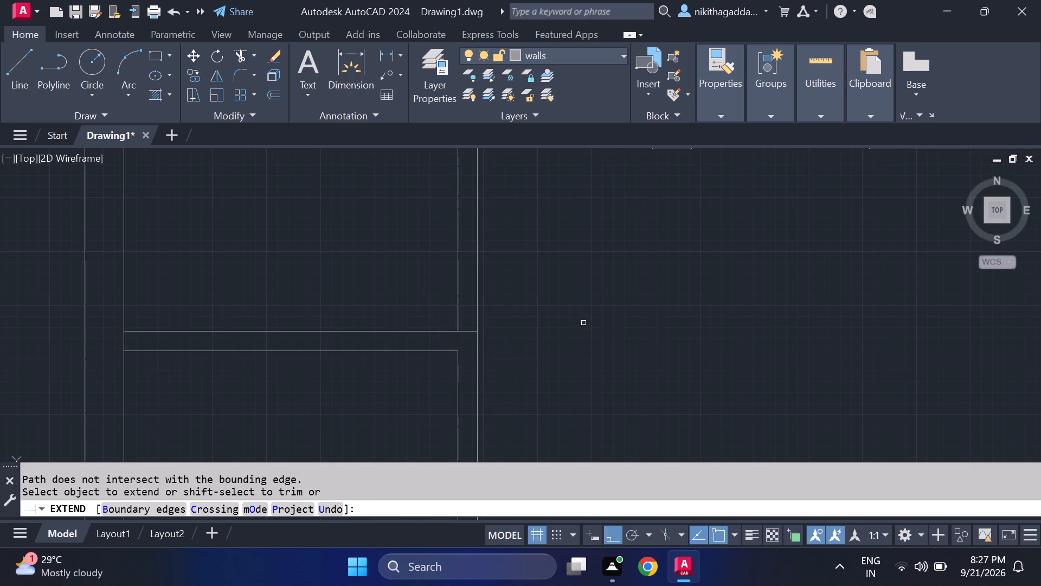
key("Escape")
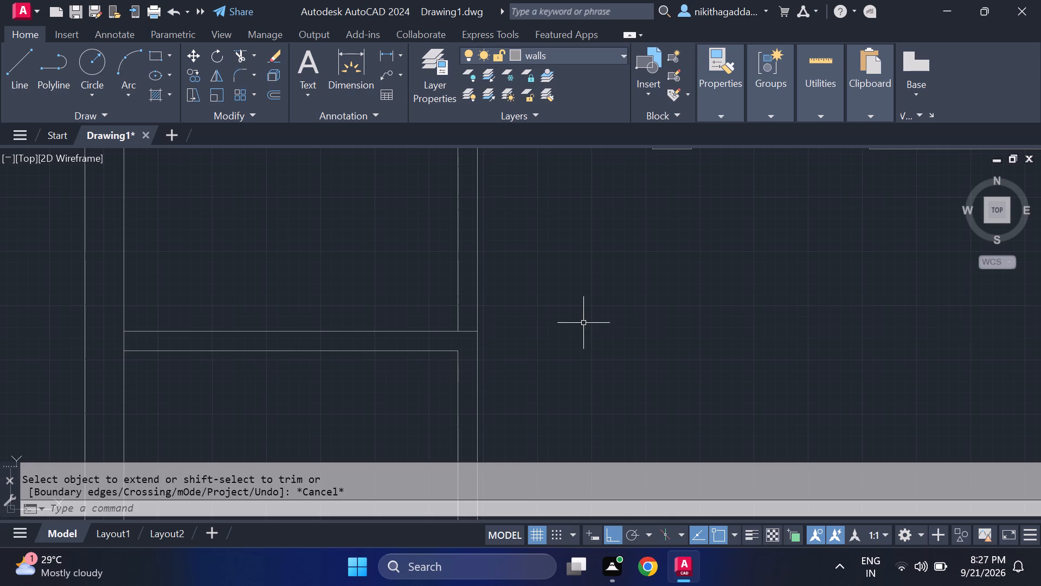
Draw a short horizontal line across the upper left room's 4.5" vertical wall, a little above the dividing wall.
key("l")
key("Return")
scroll(468, 288, "down", 2)
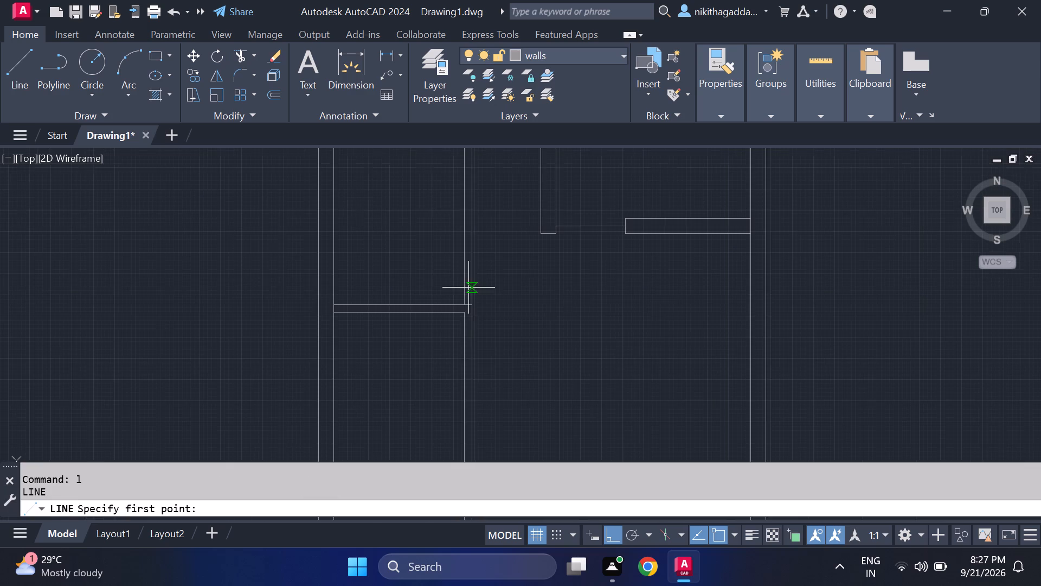
middle_click_drag(467, 284, 404, 386)
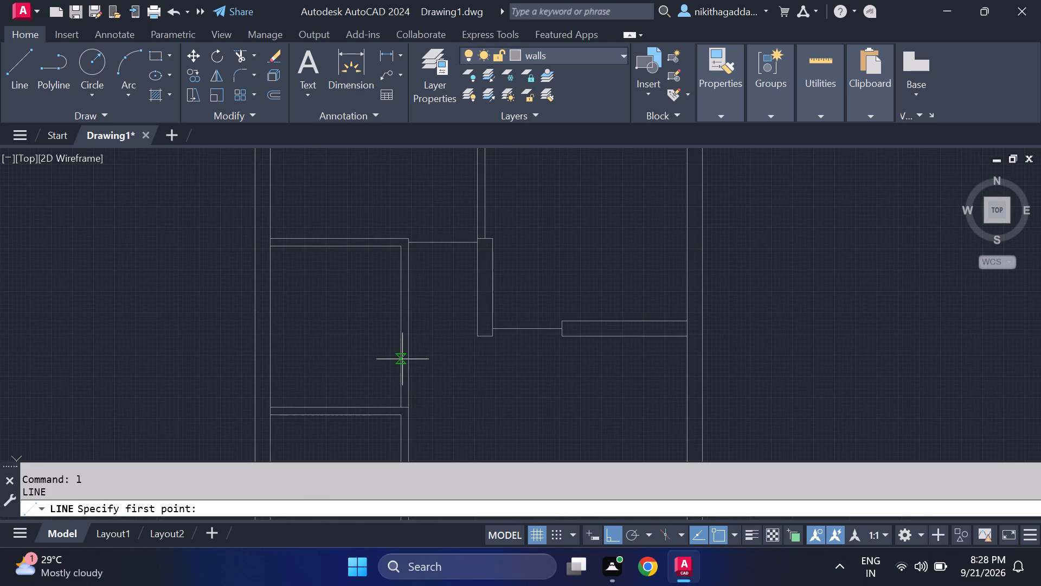
left_click(400, 357)
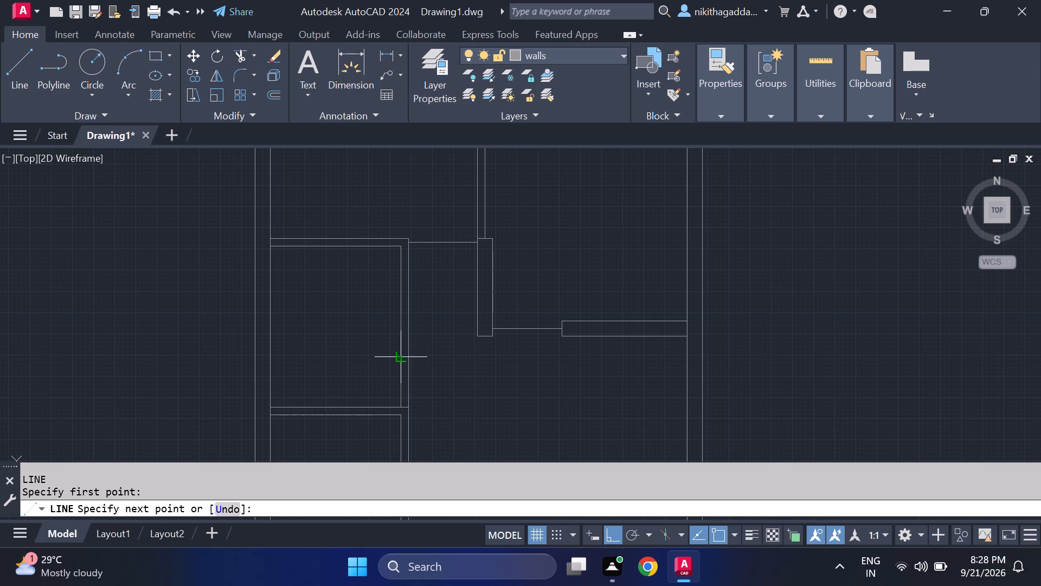
left_click(411, 355)
key("Escape")
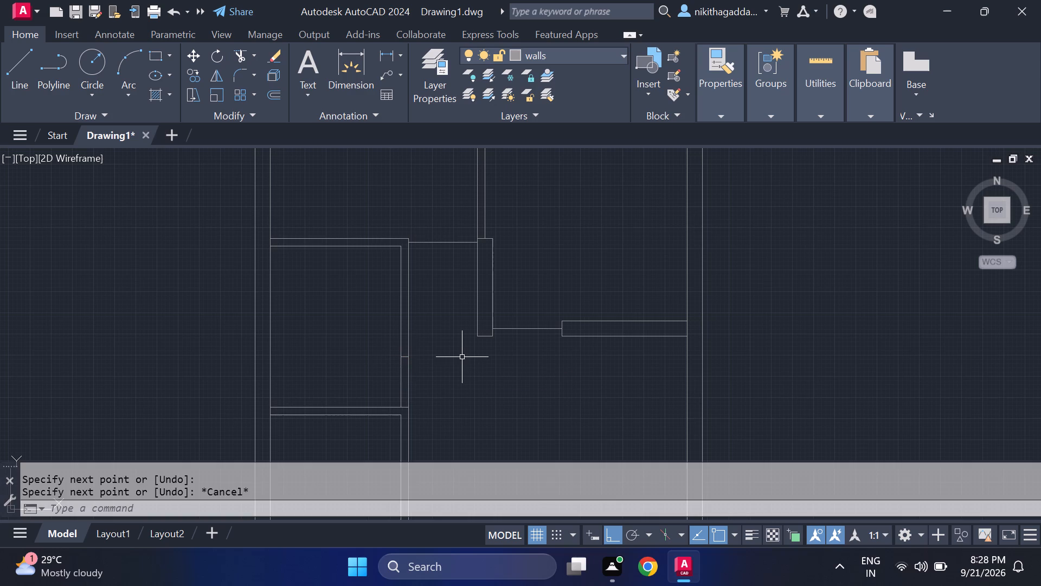
Trim both faces of that vertical wall between the short line and the dividing wall to open a gap.
type("tr")
key("Return")
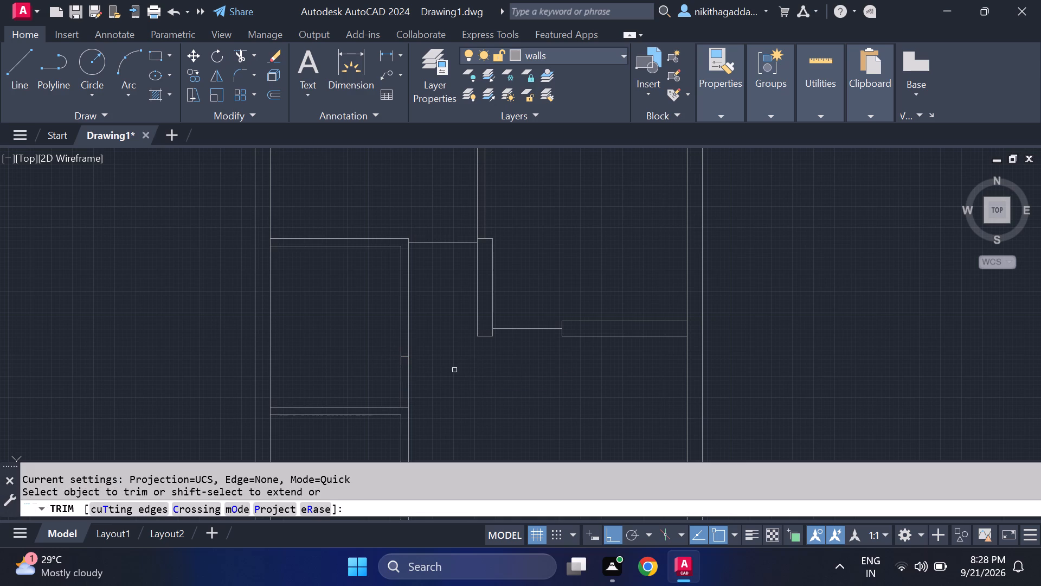
left_click_drag(425, 384, 357, 386)
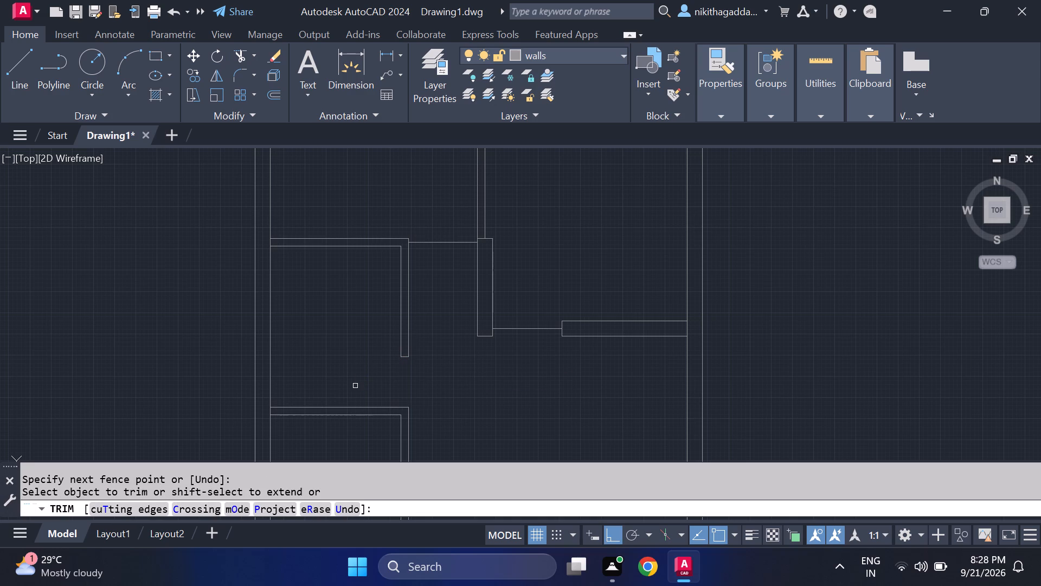
key("Escape")
Draw a vertical line across the new opening from the midpoint of the wall's end down to the dividing wall's upper face.
key("l")
key("Return")
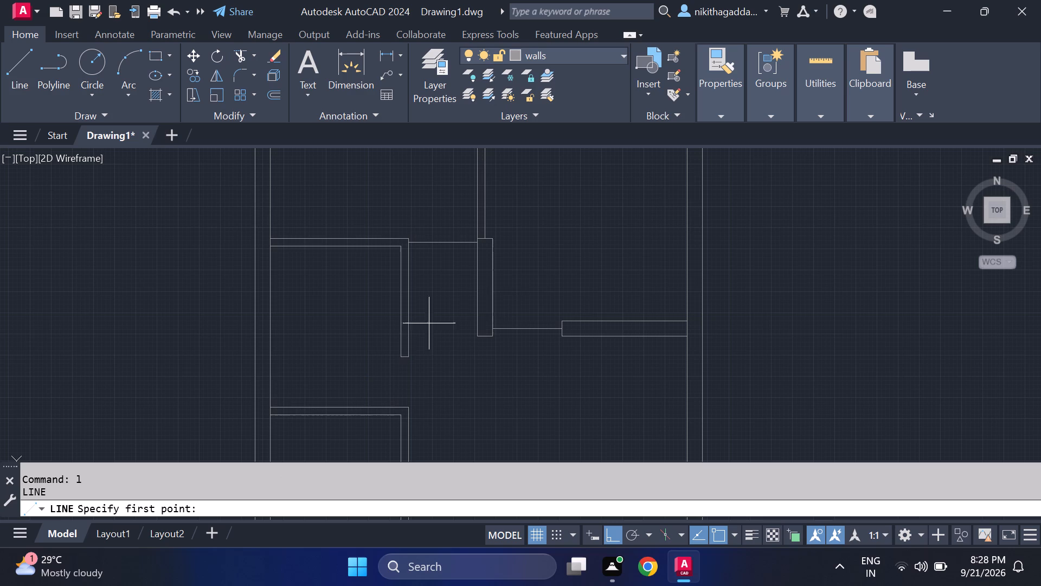
scroll(410, 368, "up", 2)
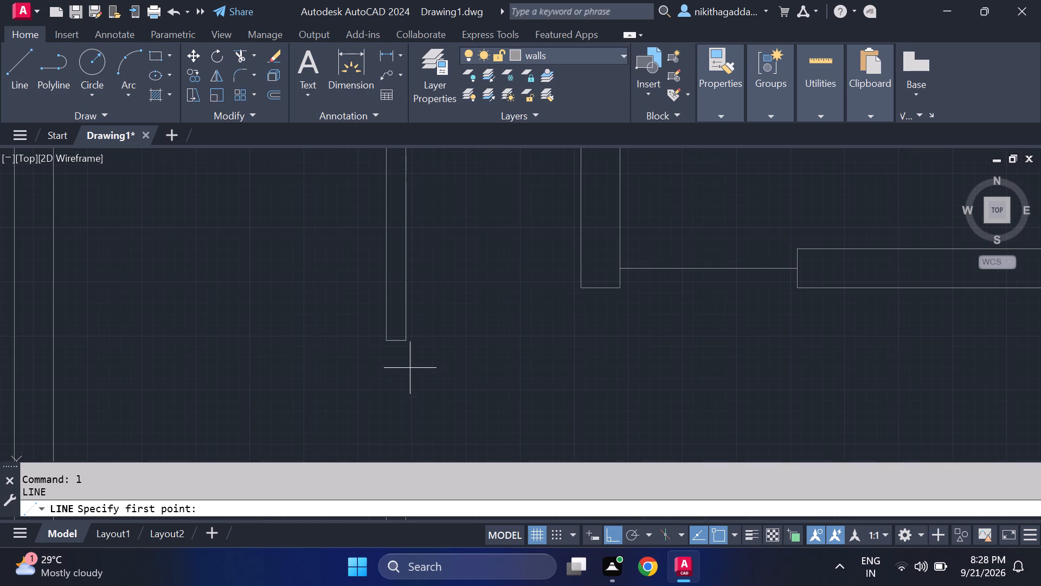
left_click(398, 340)
middle_click_drag(406, 419, 455, 301)
left_click(447, 347)
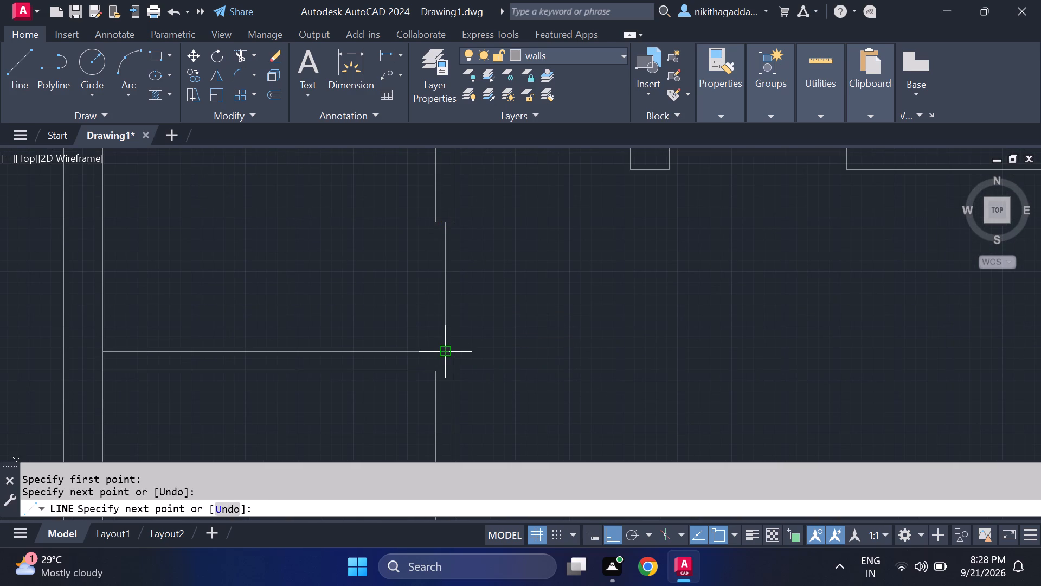
key("Escape")
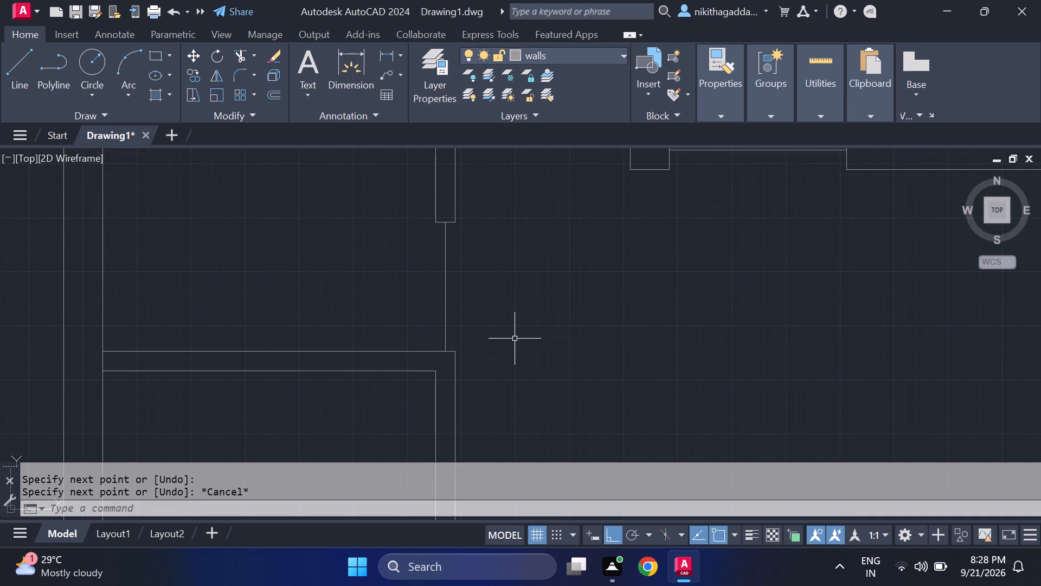
Draw a short horizontal line across the lower left room's 4.5" vertical wall, a little below the dividing wall.
scroll(506, 352, "down", 3)
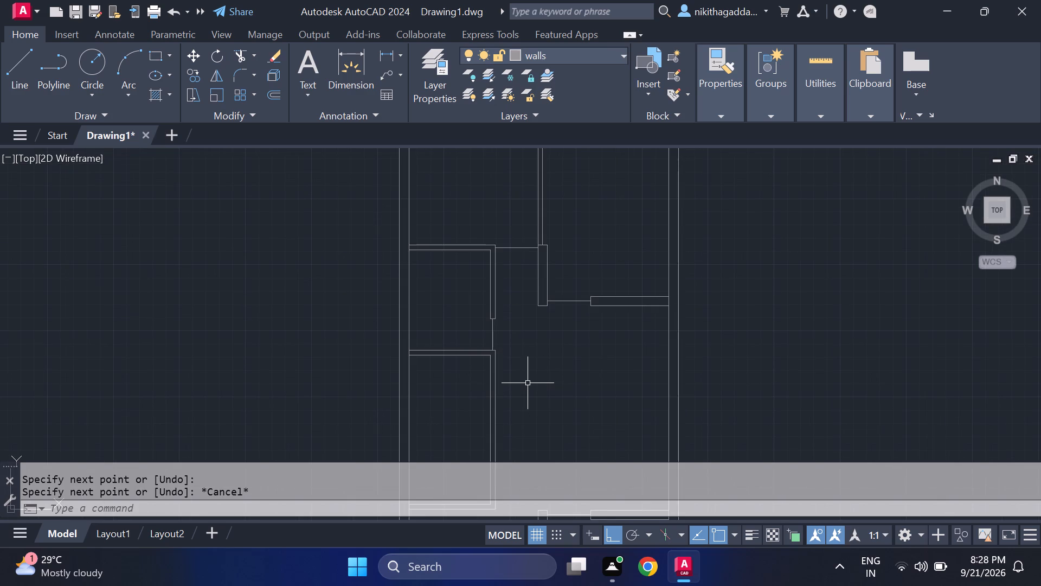
middle_click_drag(523, 385, 474, 307)
key("l")
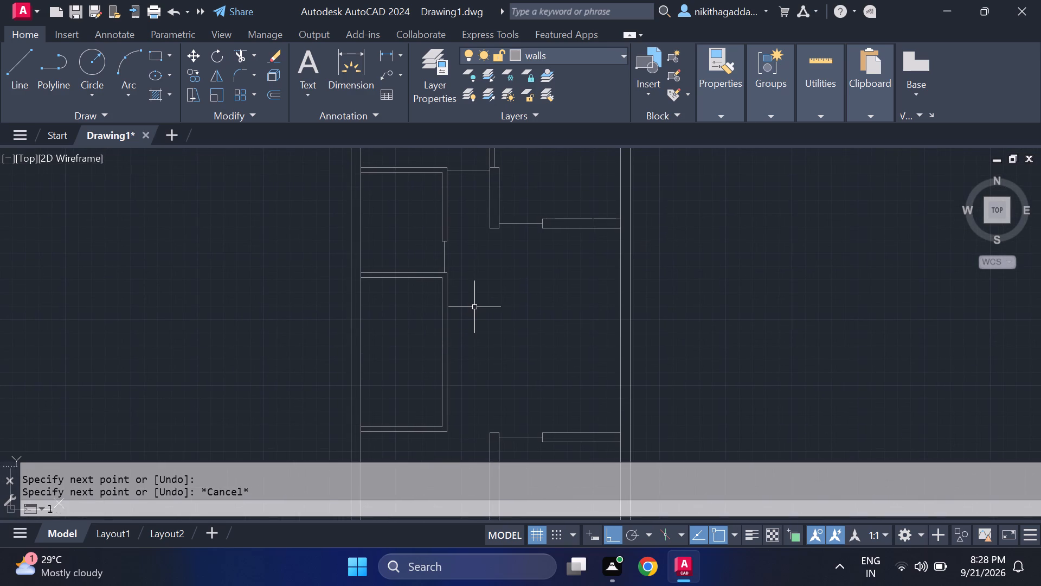
key("Return")
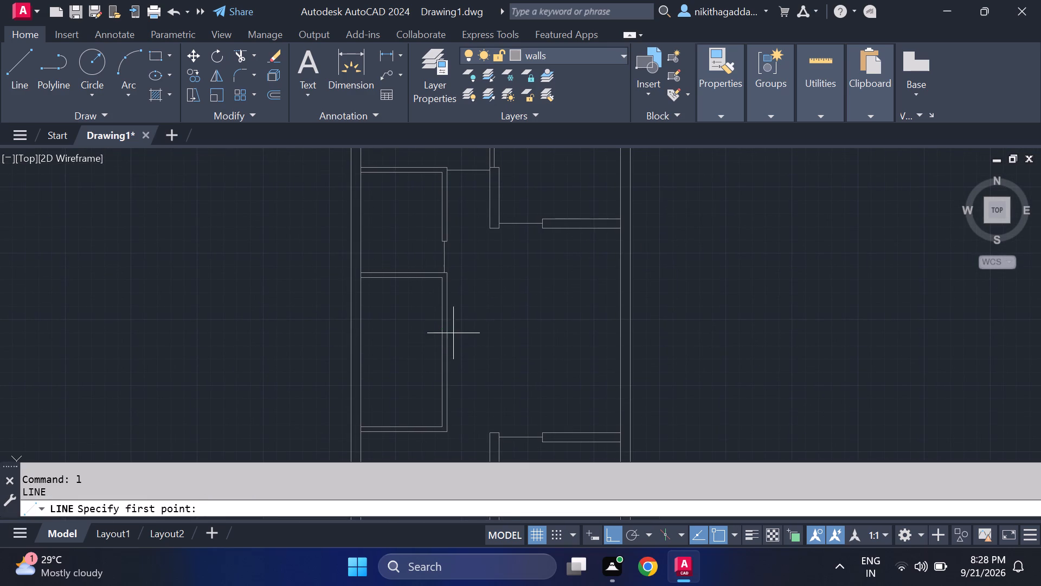
scroll(453, 334, "up", 1)
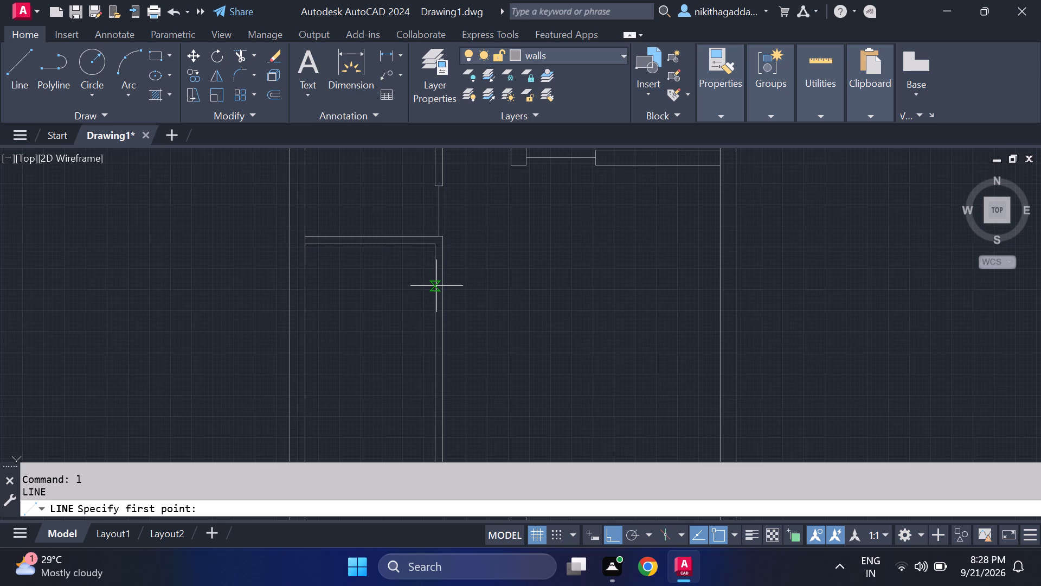
left_click(434, 288)
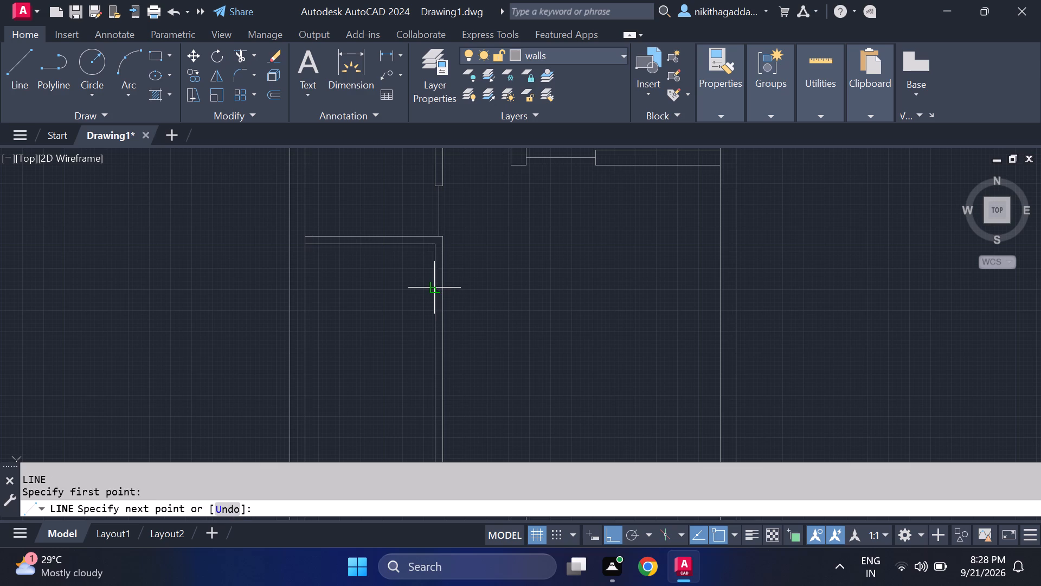
left_click(445, 289)
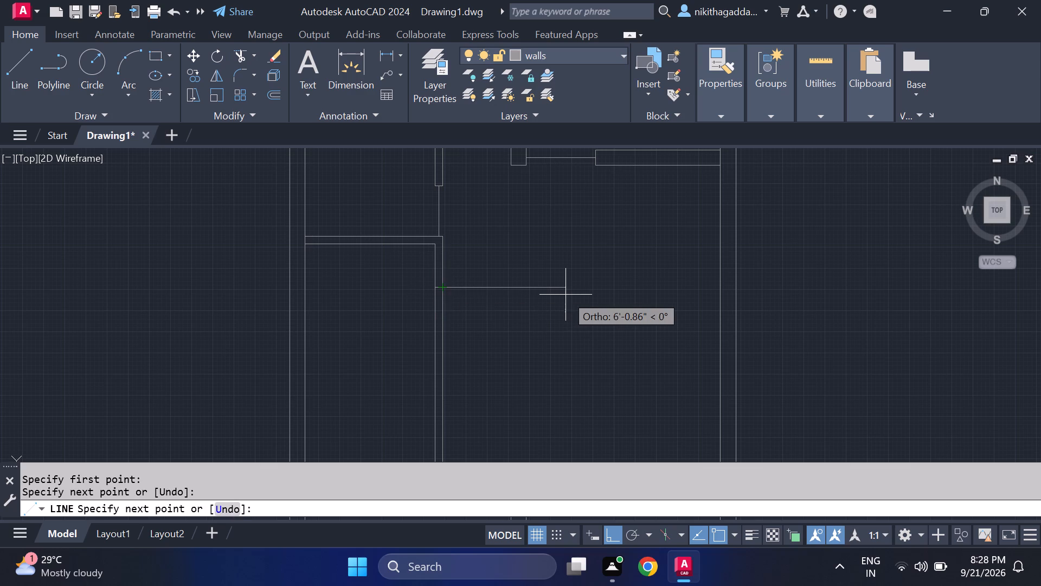
key("Return")
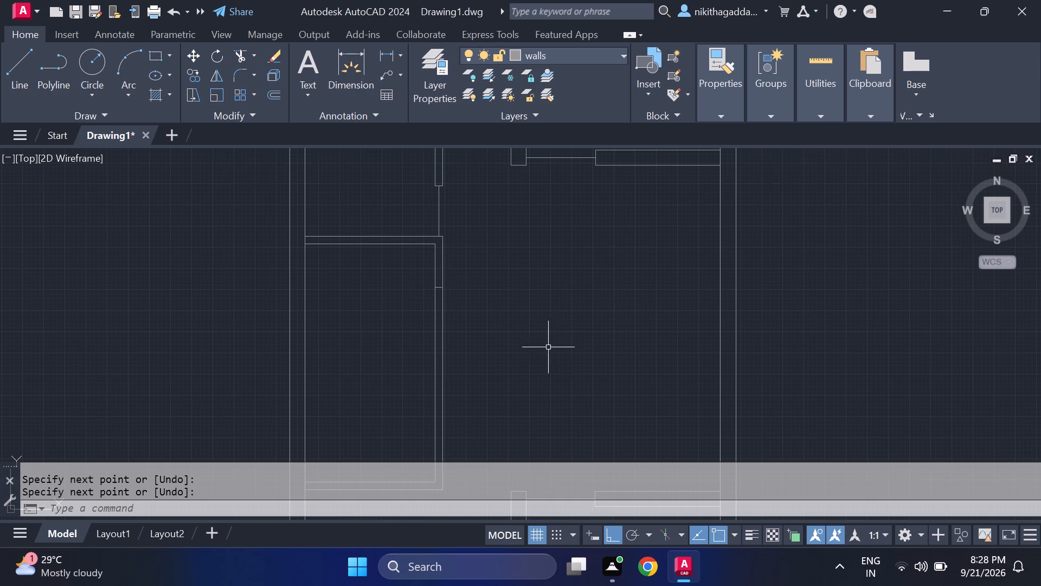
Draw a second short horizontal line across the same vertical wall, a little above the lower left room's bottom wall.
scroll(548, 347, "down", 1)
middle_click_drag(531, 344, 490, 281)
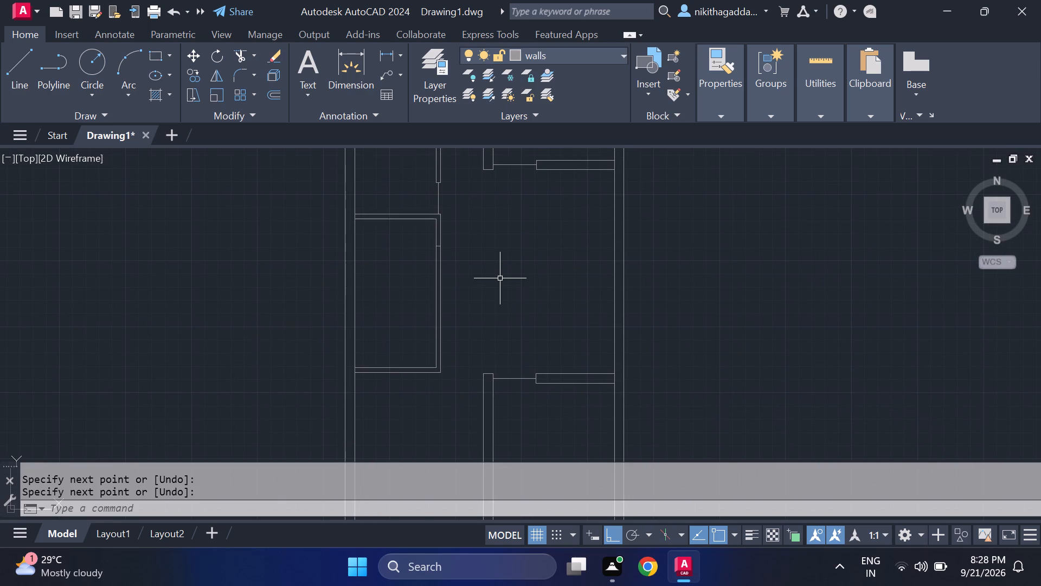
key("l")
key("Return")
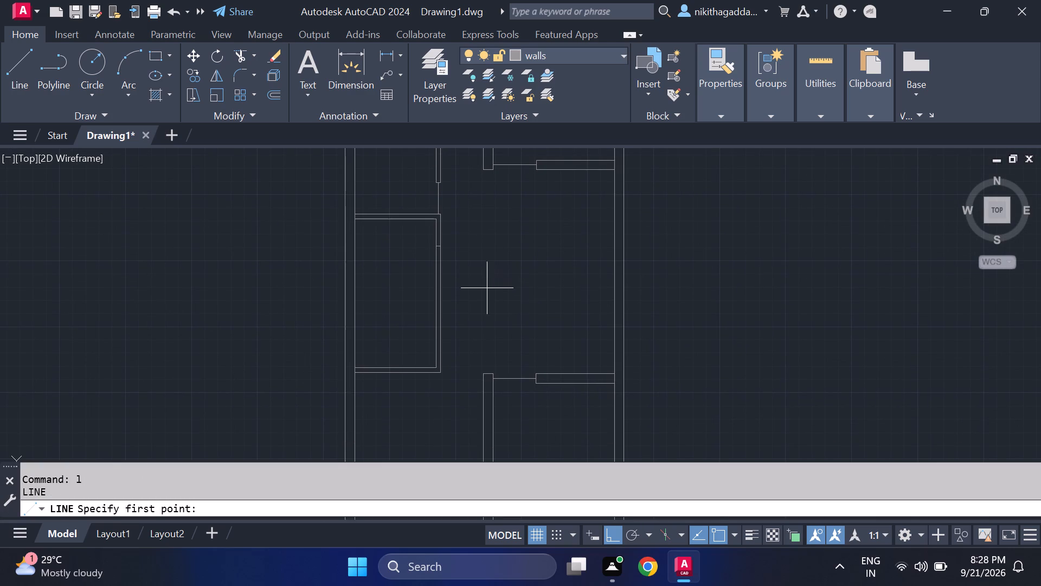
left_click(435, 335)
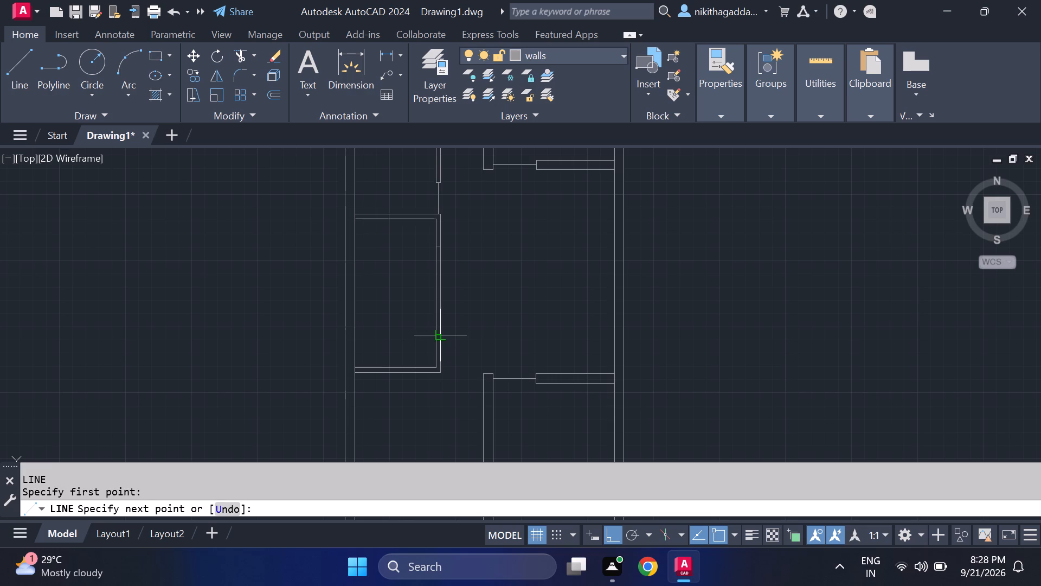
left_click(441, 339)
key("Escape")
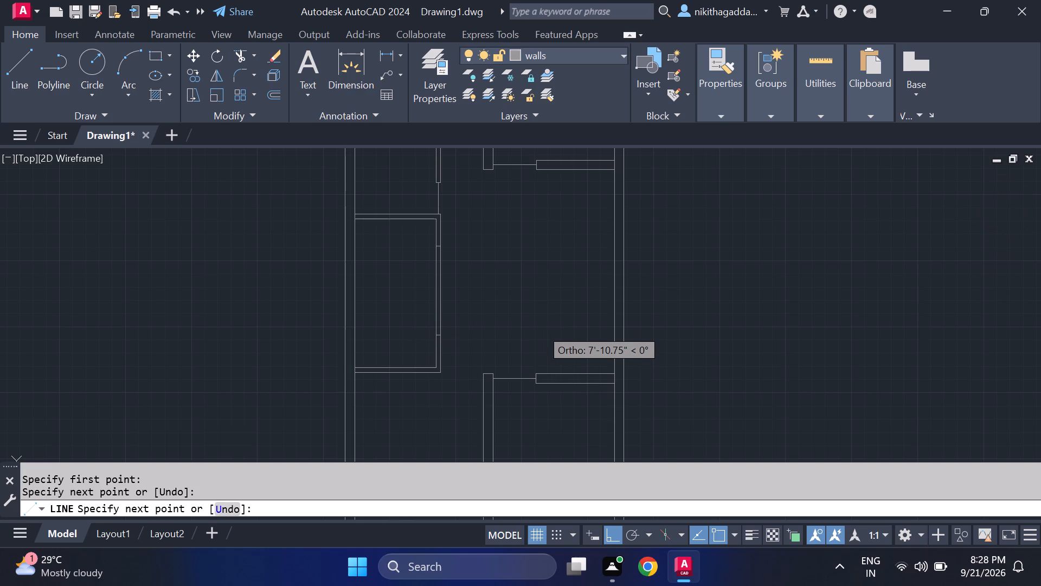
Trim both faces of the lower left room's vertical wall between the two short lines to open a gap.
type("tr")
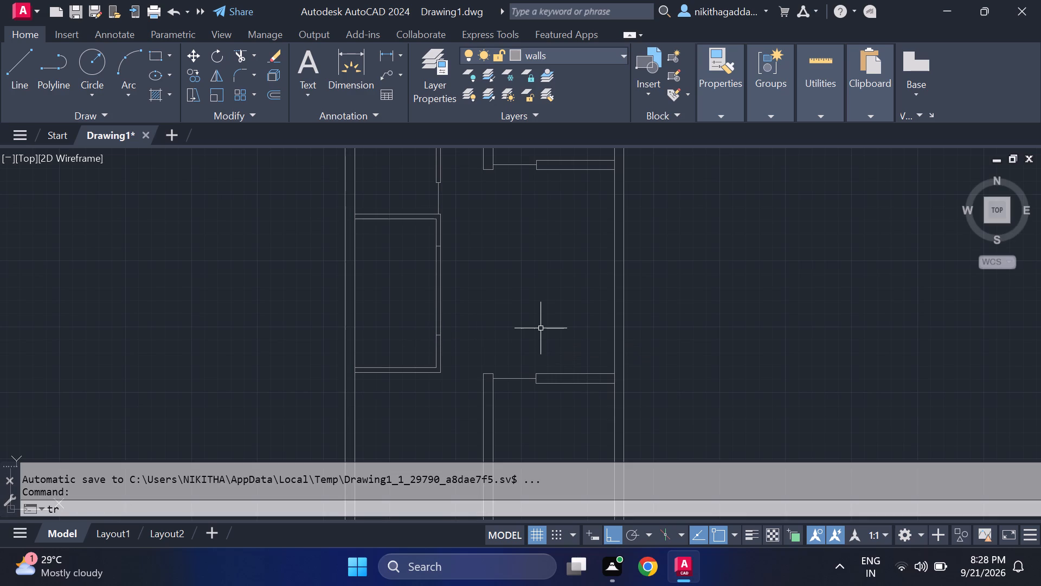
key("Return")
left_click_drag(445, 298, 398, 316)
key("Escape")
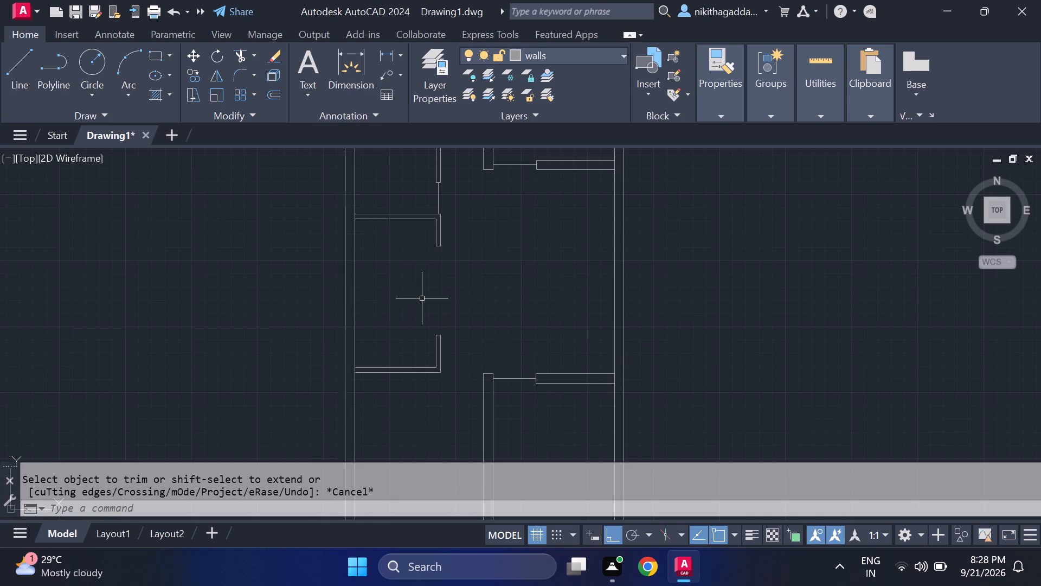
Draw a narrow open-bottomed panel outline about 2.8" wide, rising from the upper end of the lower wall stub in the lower left room's gap.
key("l")
key("Return")
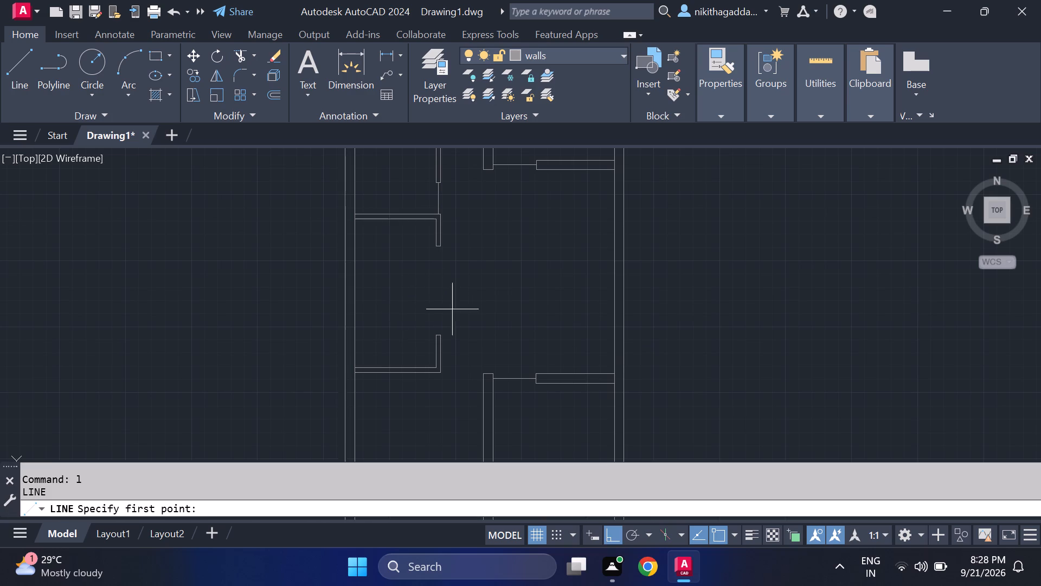
scroll(474, 372, "up", 3)
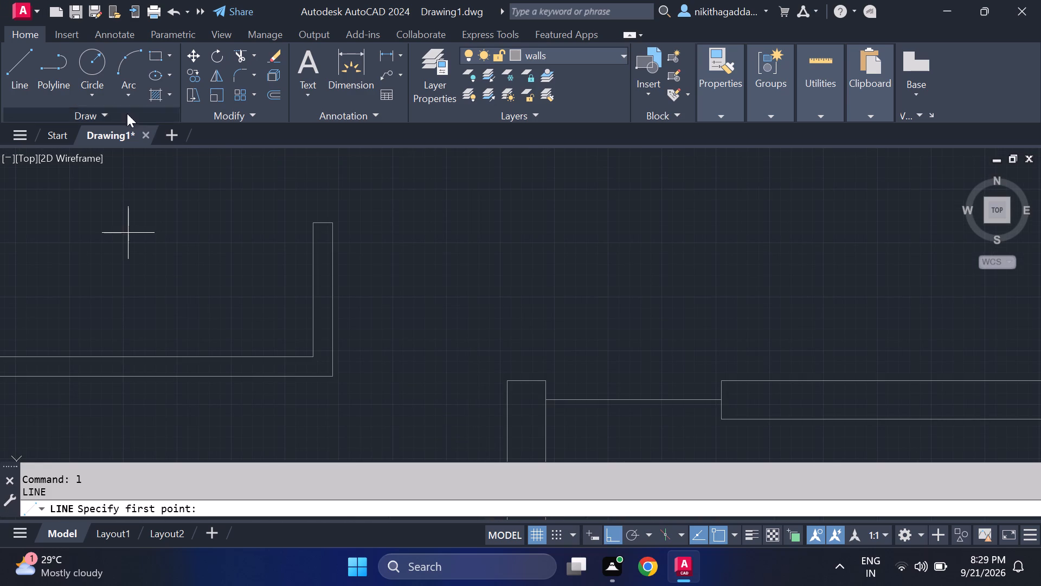
middle_click_drag(270, 192, 211, 242)
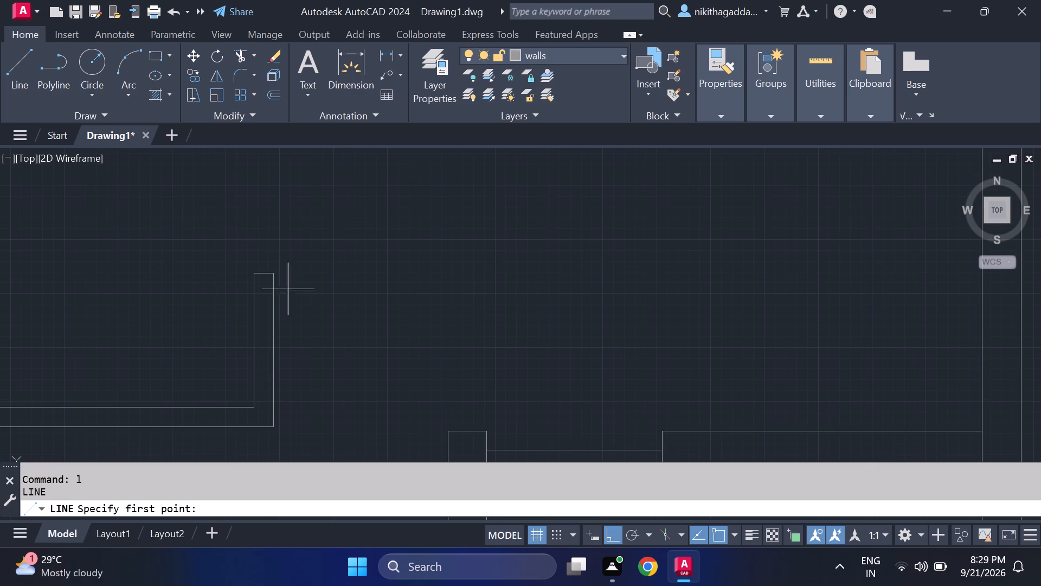
left_click(274, 273)
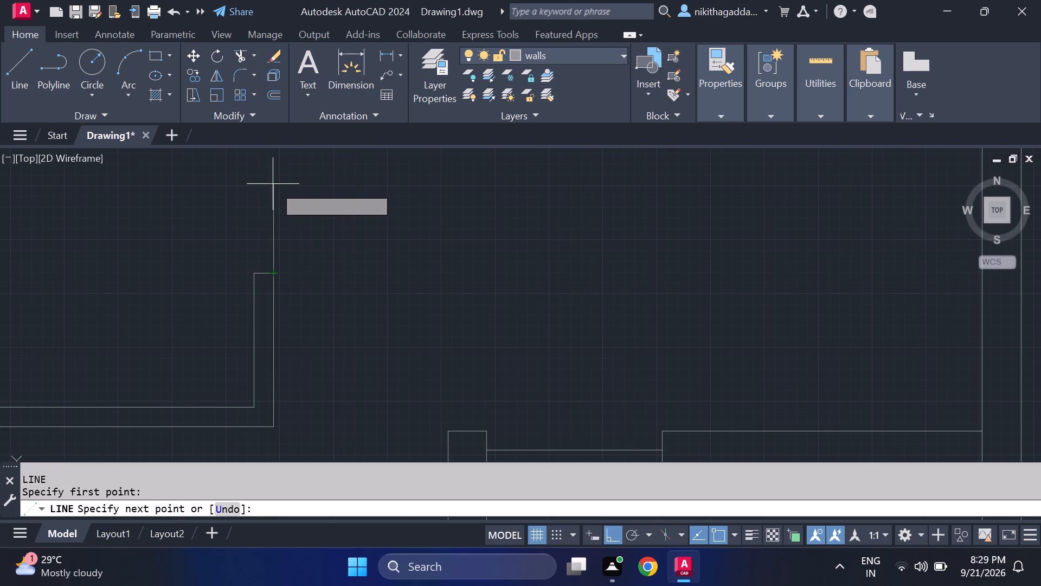
scroll(274, 185, "down", 2)
middle_click_drag(274, 195, 272, 241)
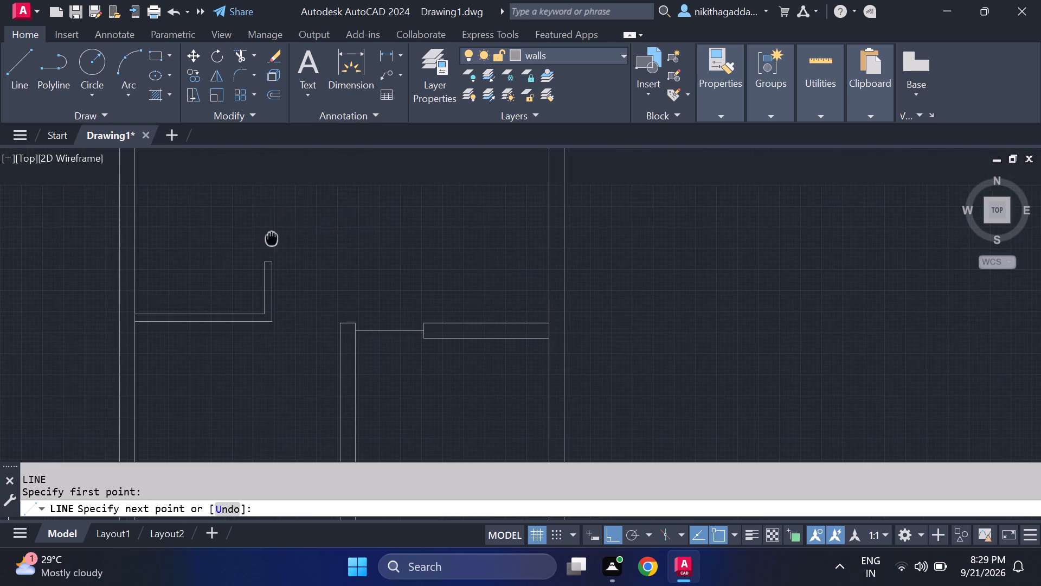
middle_click_drag(272, 241, 272, 243)
scroll(272, 250, "down", 1)
scroll(272, 238, "up", 1)
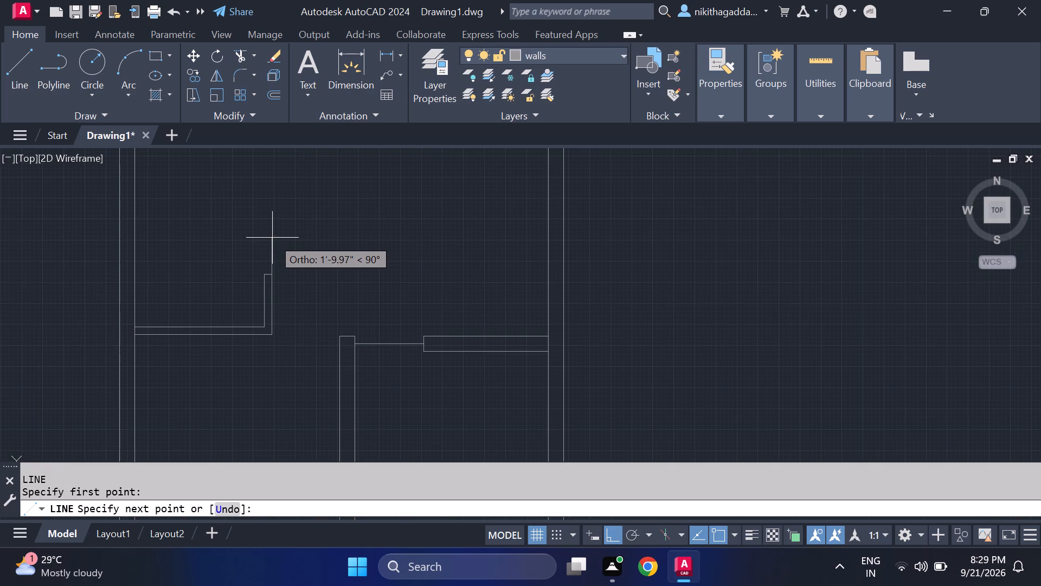
left_click(273, 226)
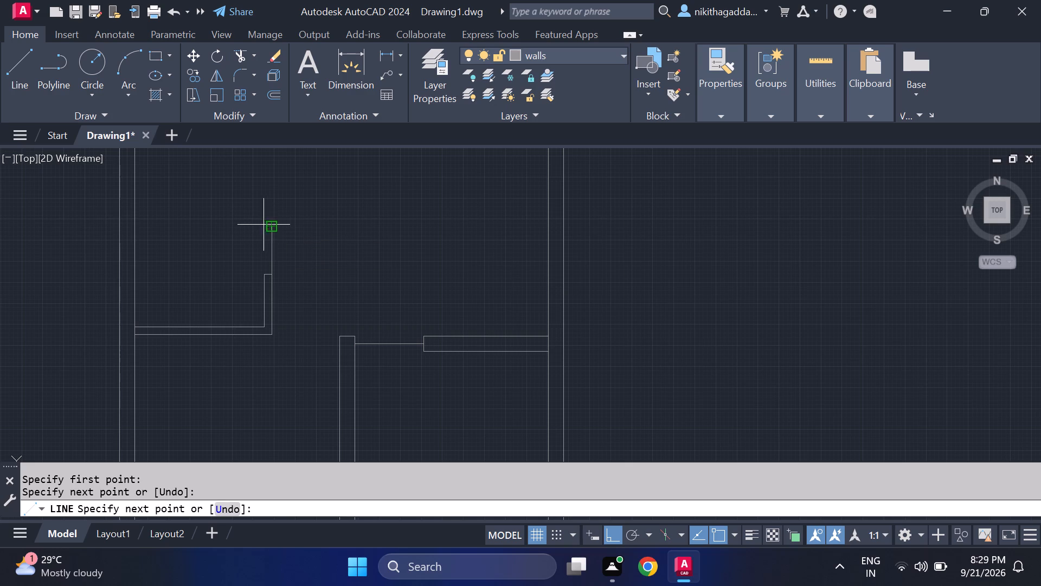
scroll(261, 225, "up", 2)
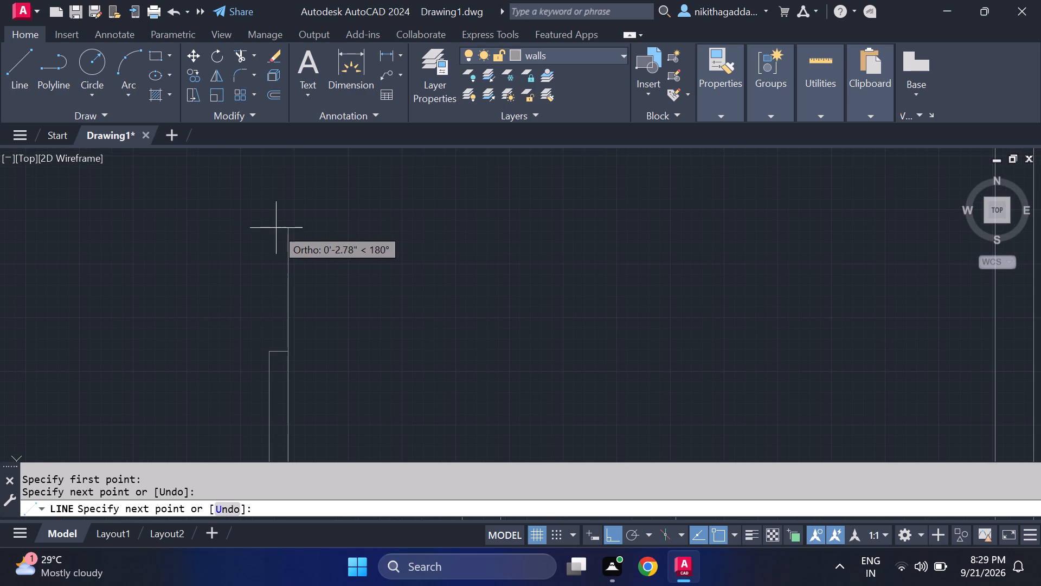
left_click(277, 228)
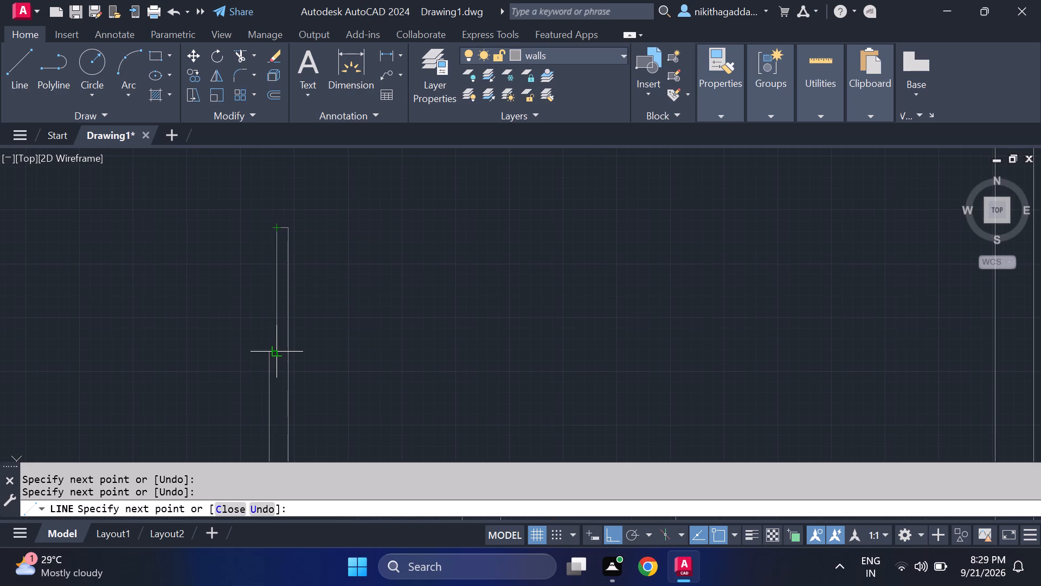
left_click(274, 351)
key("Escape")
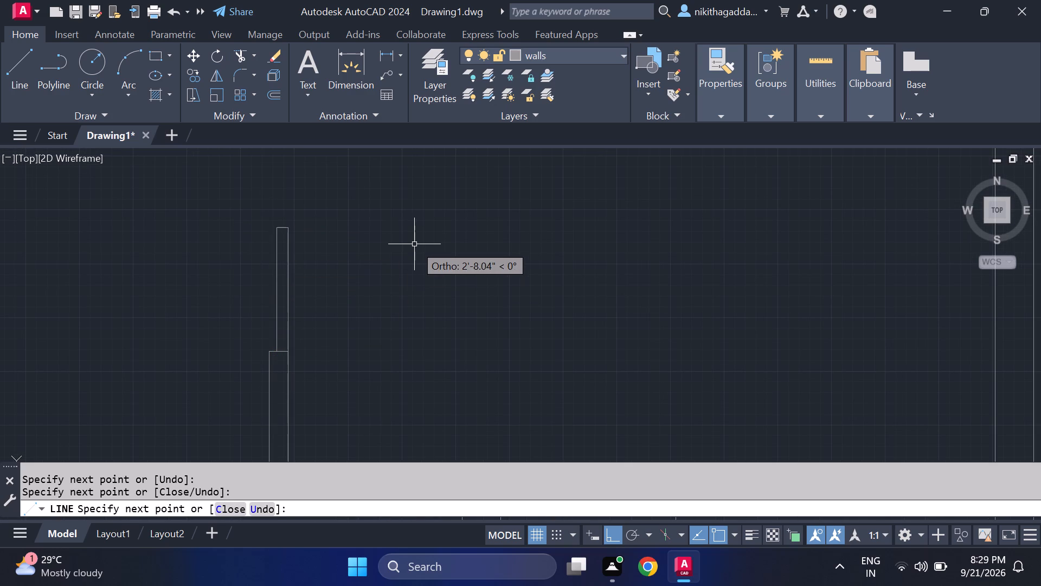
Mirror the panel's three lines about a horizontal line across the gap, keeping the source objects.
scroll(390, 249, "down", 3)
middle_click_drag(417, 251, 416, 270)
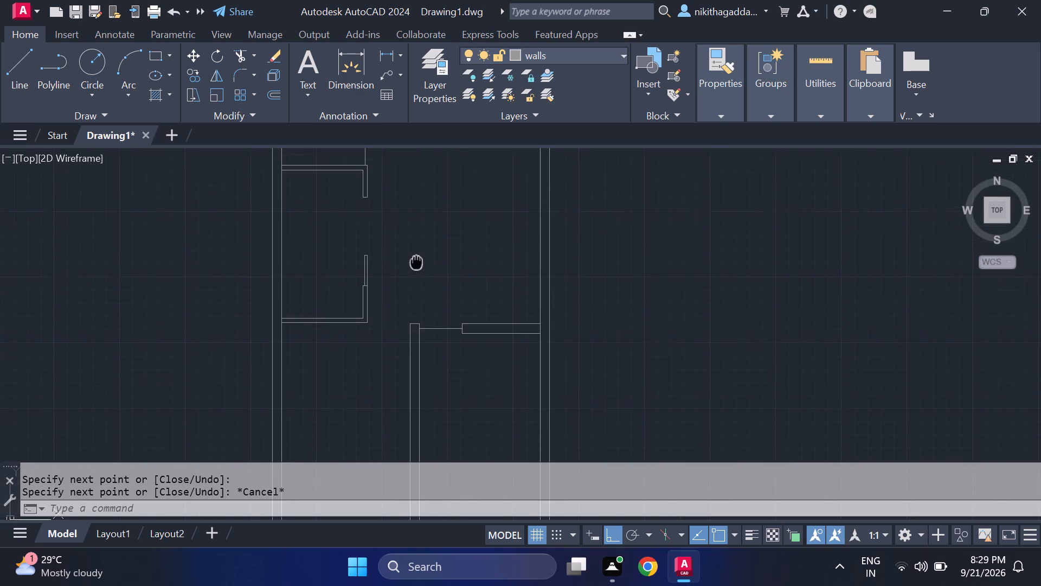
middle_click_drag(416, 270, 414, 308)
scroll(381, 330, "up", 1)
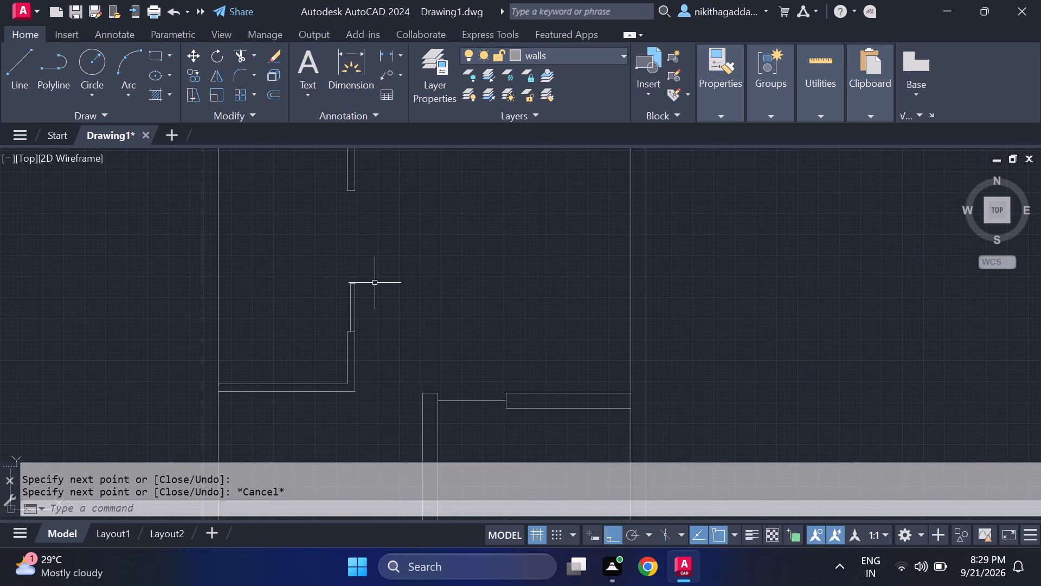
left_click(371, 278)
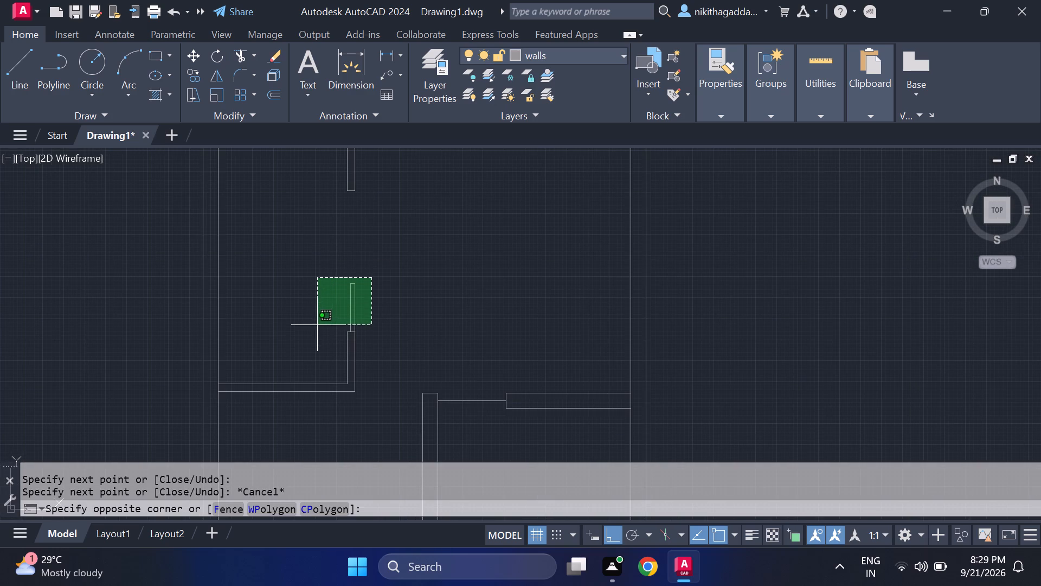
left_click(317, 325)
type("mi")
key("Return")
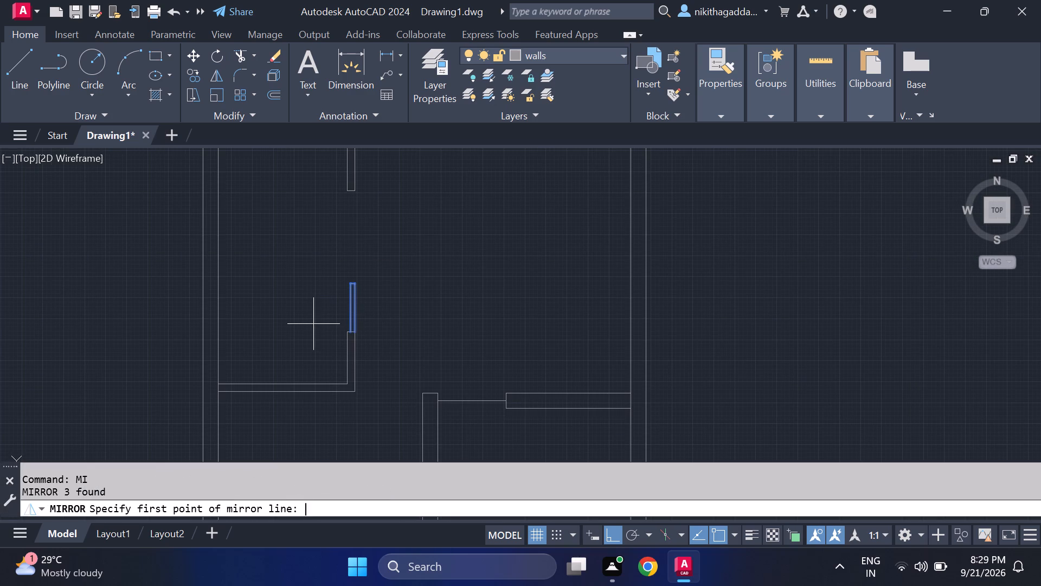
left_click(266, 275)
left_click(436, 260)
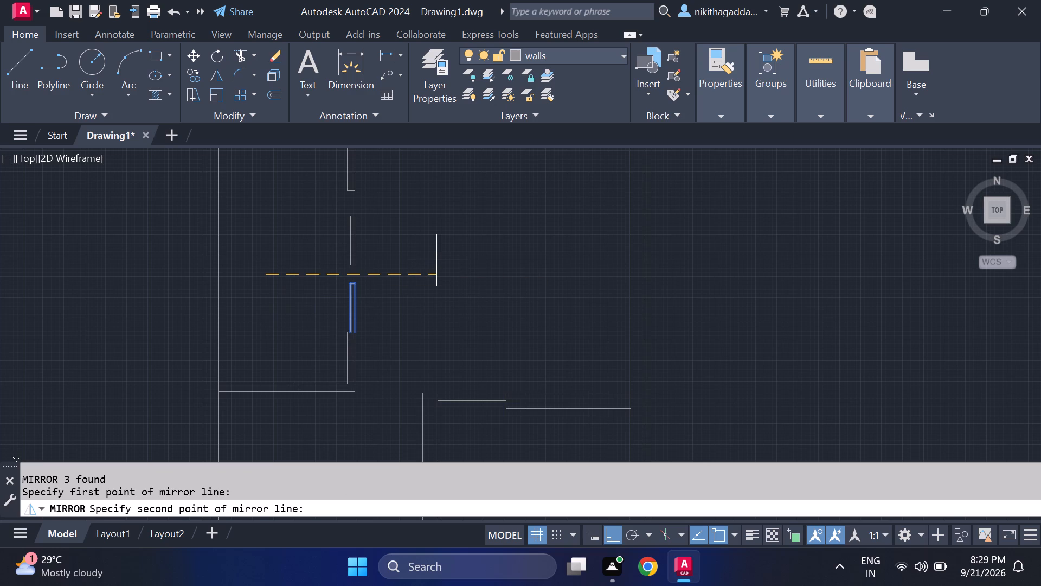
type("no")
key("Return")
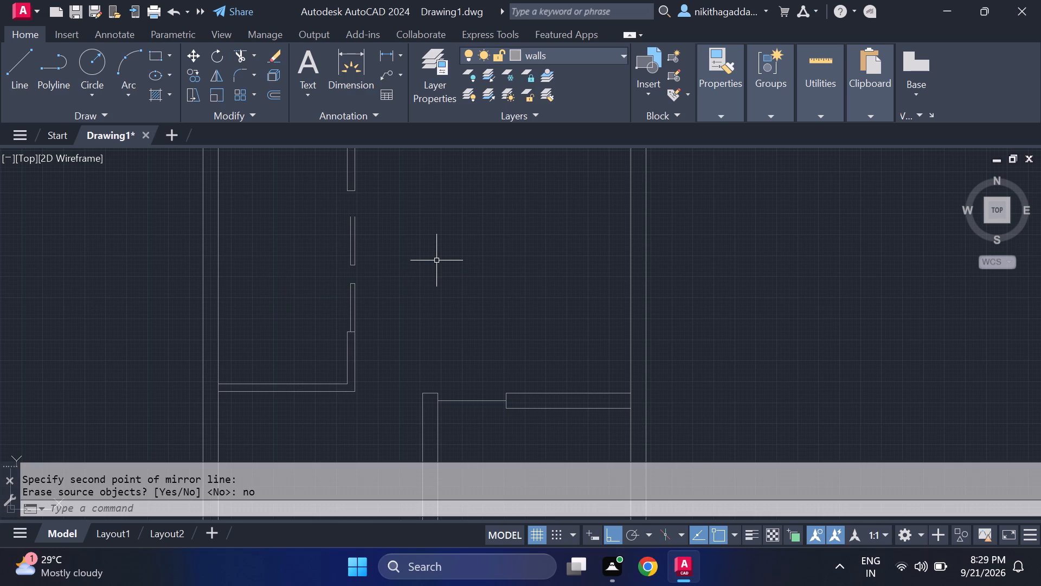
Move the mirrored panel up so its upper right end meets the lower right corner of the upper wall stub.
left_click(371, 218)
left_click(294, 267)
key("m")
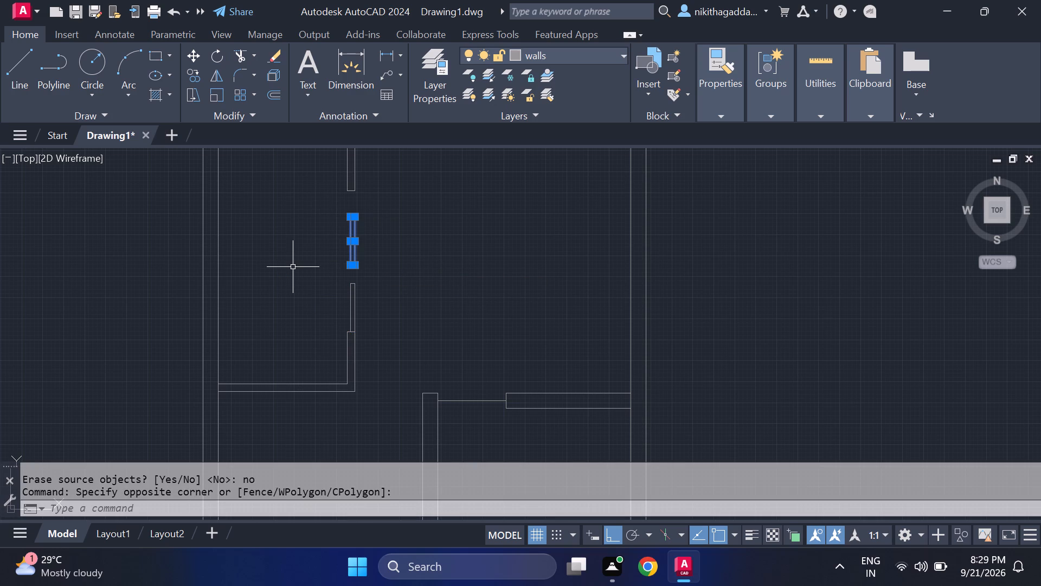
key("Return")
scroll(357, 196, "up", 1)
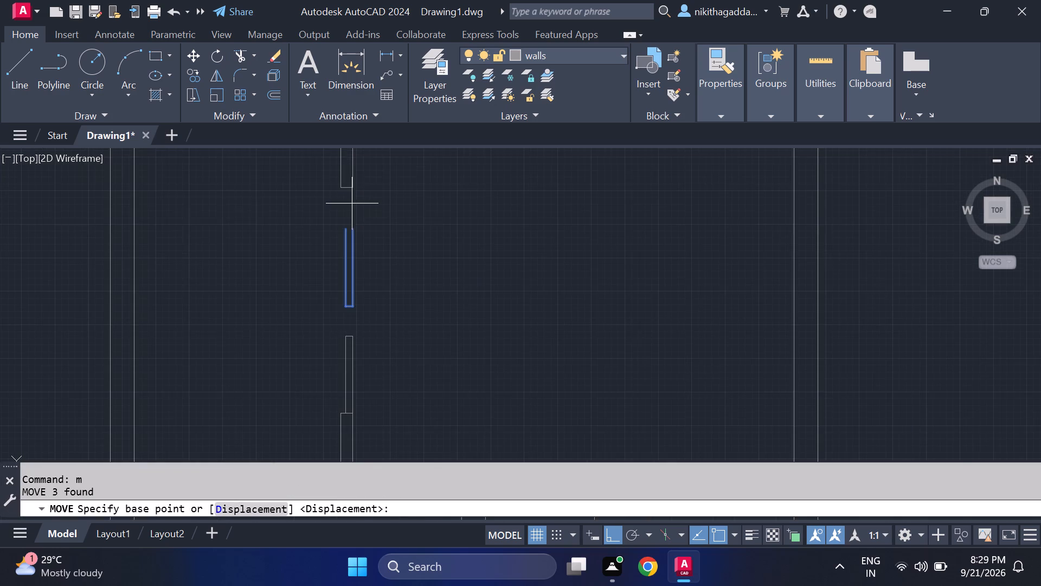
scroll(351, 203, "up", 2)
left_click(352, 267)
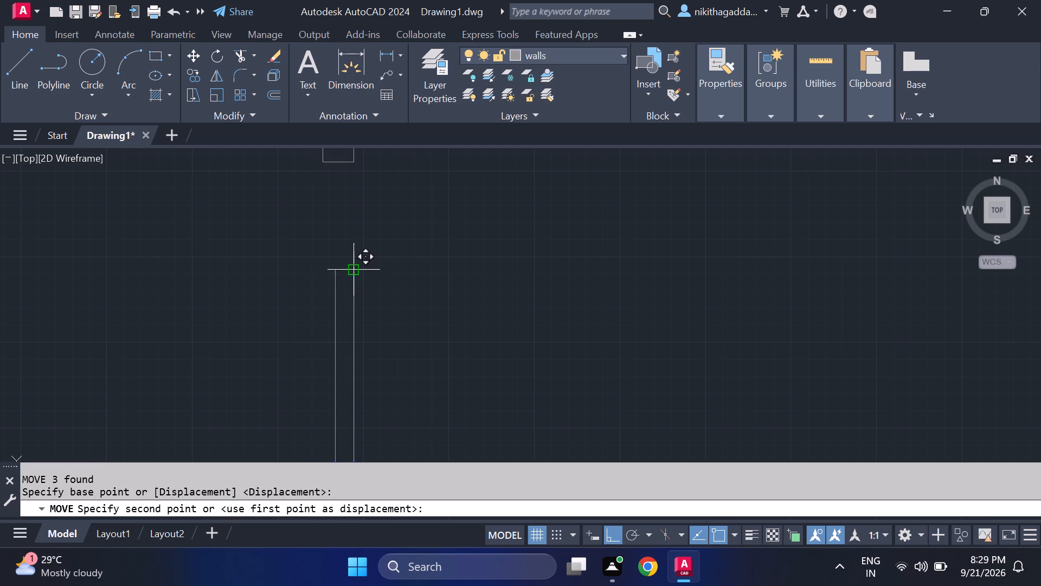
left_click(355, 167)
Offset the left outer wall's inner face 4'9" into the plan.
scroll(426, 218, "down", 2)
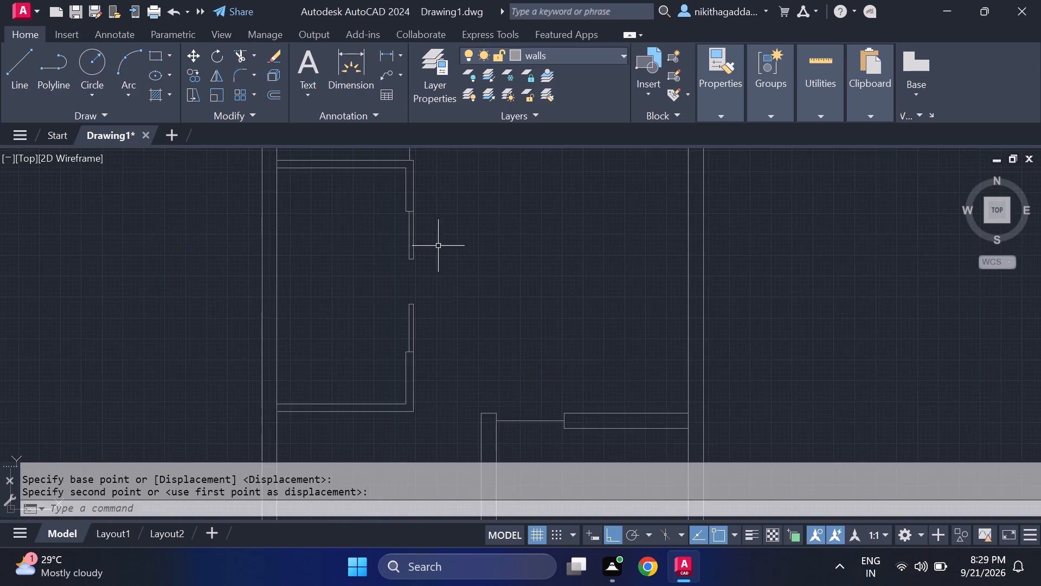
scroll(440, 251, "down", 2)
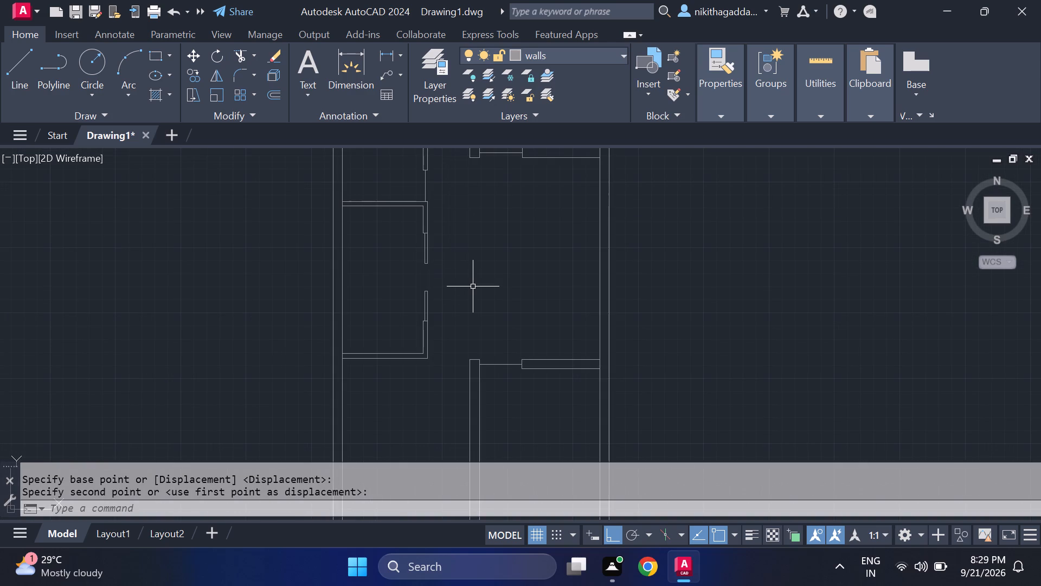
middle_click_drag(458, 271, 336, 232)
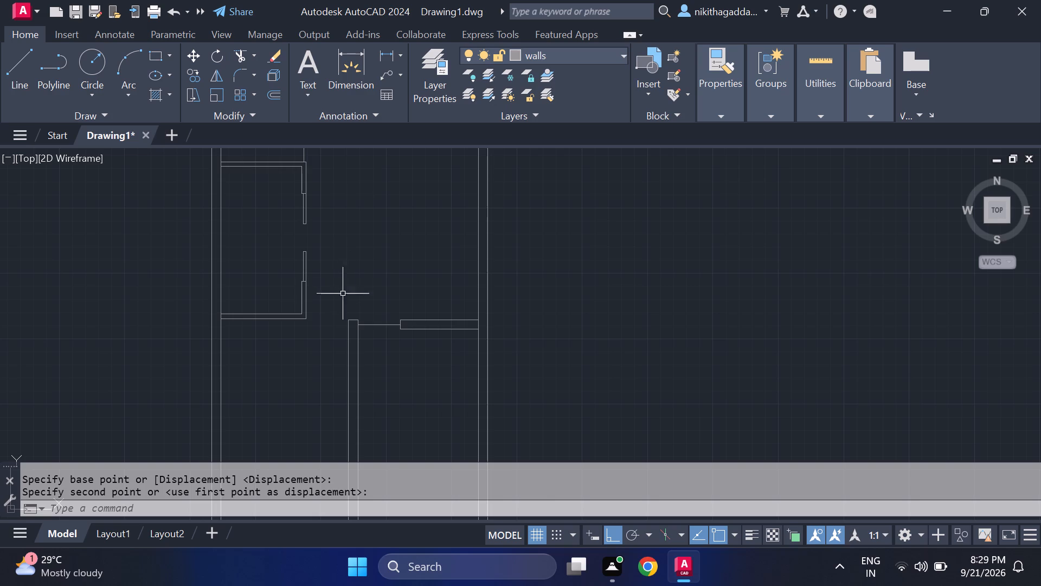
middle_click_drag(319, 341, 354, 428)
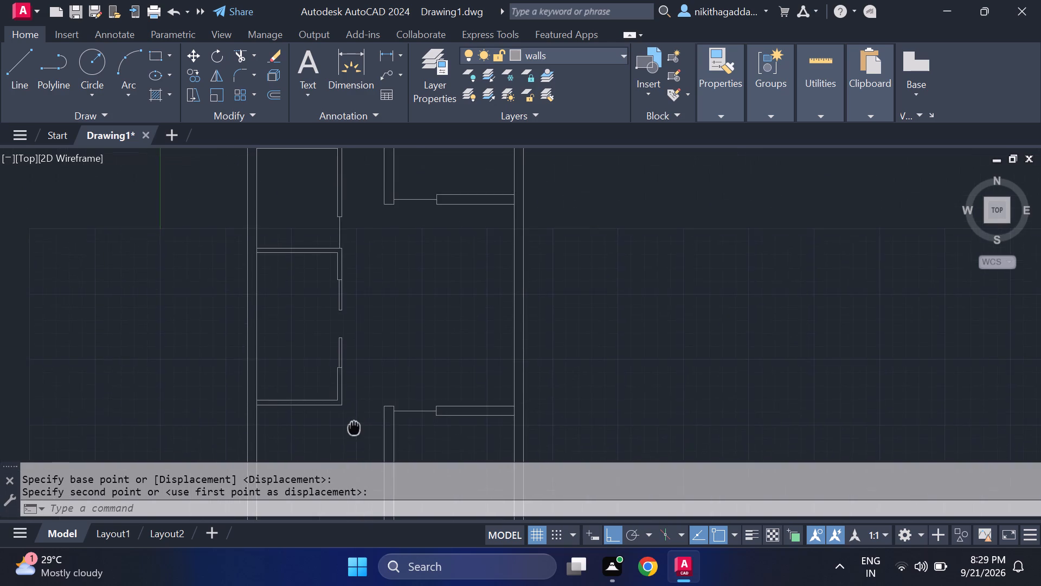
middle_click_drag(354, 428, 333, 305)
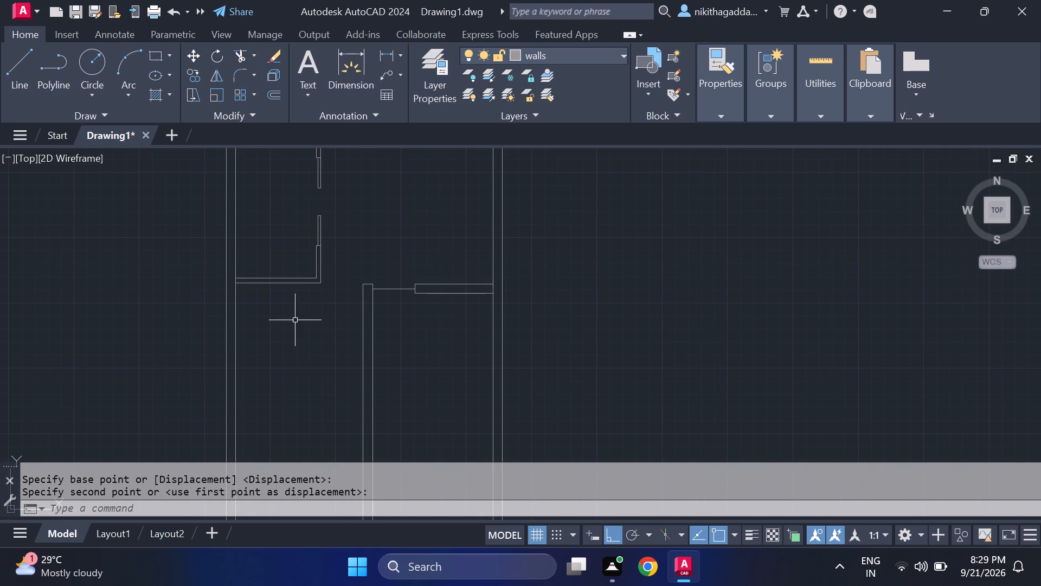
scroll(292, 301, "up", 1)
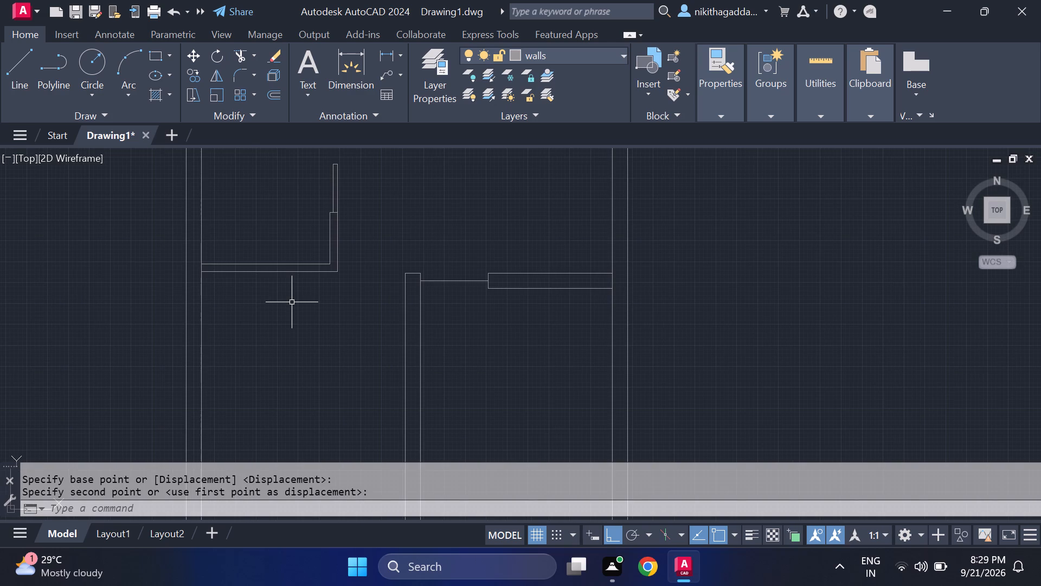
type("of")
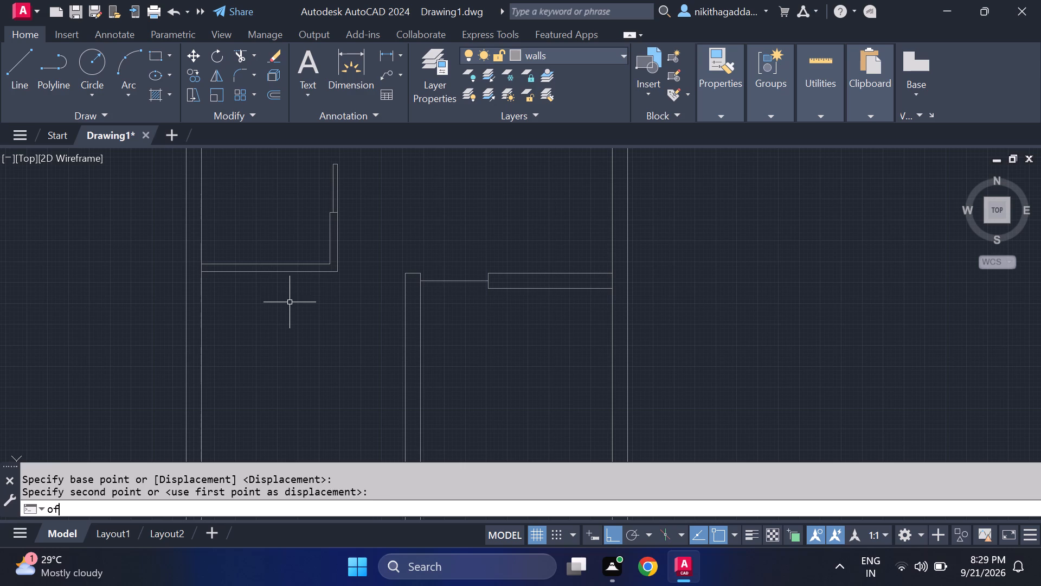
key("Return")
type("4'9")
key("shift+quotedbl")
key("Return")
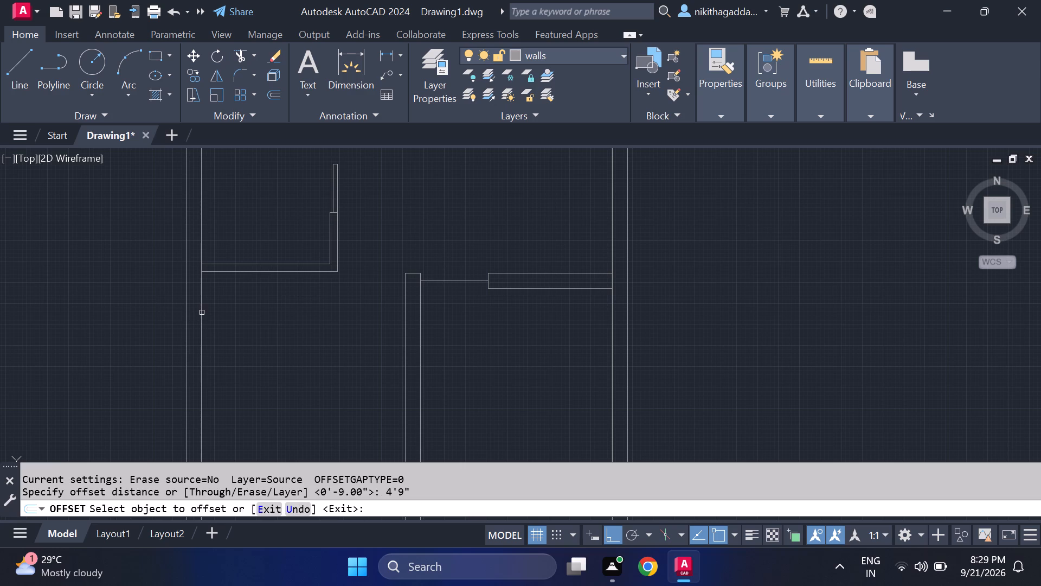
left_click(202, 313)
left_click(313, 312)
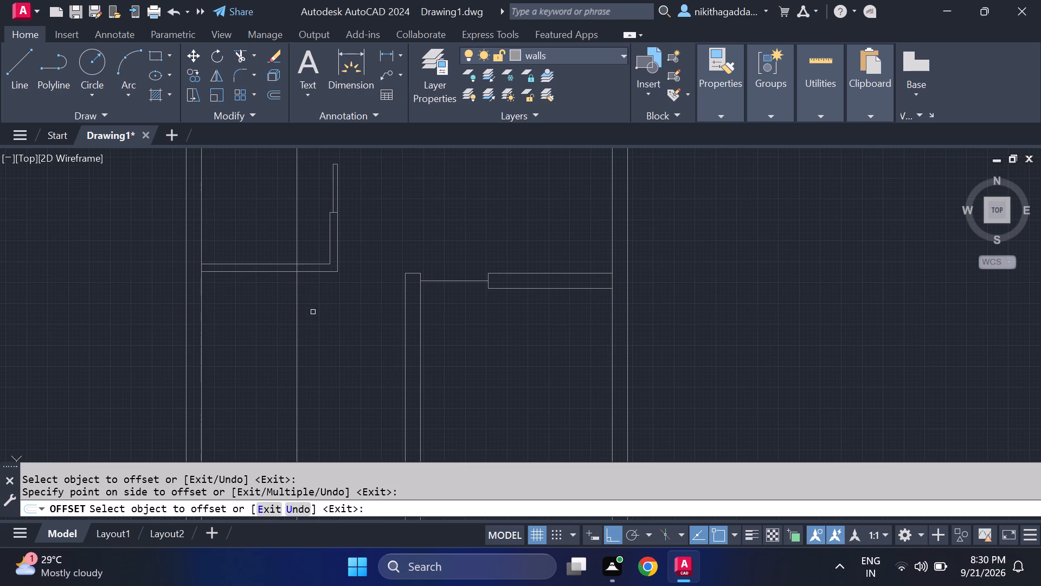
key("Escape")
Trim the offset line where it runs above the lower left room's bottom wall.
type("tr")
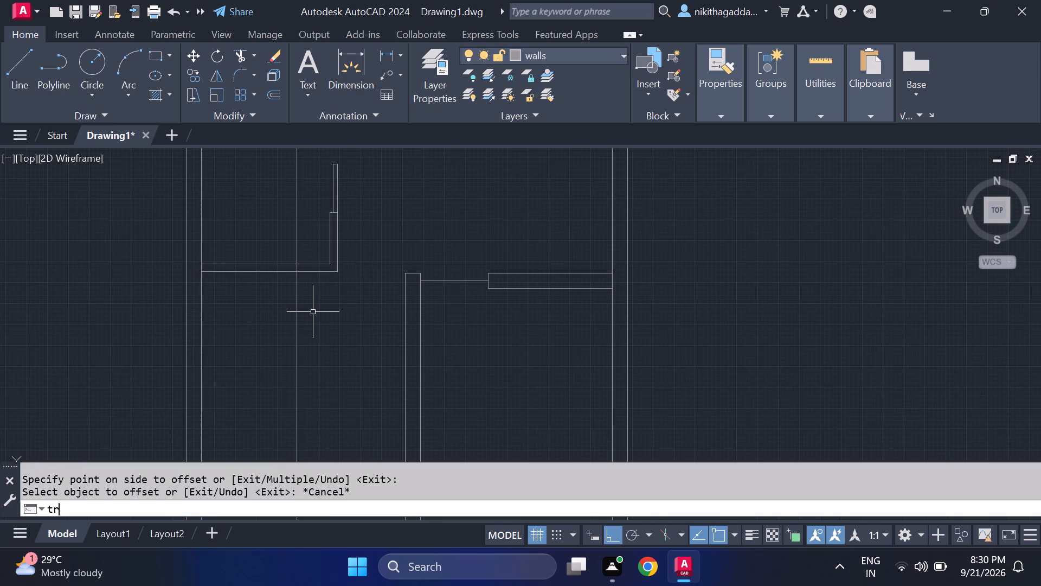
key("Return")
left_click_drag(307, 236, 250, 259)
scroll(275, 269, "down", 2)
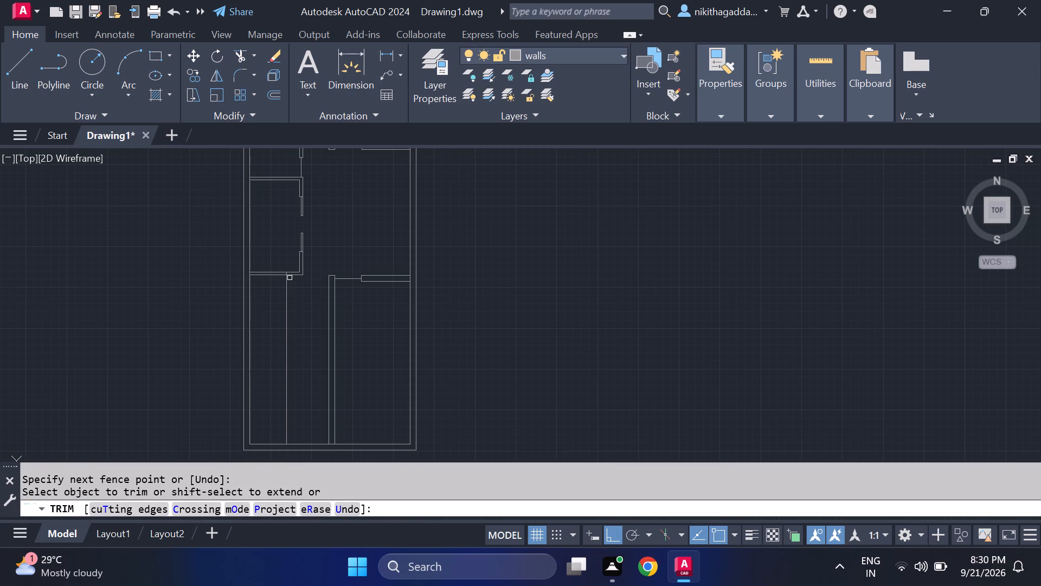
scroll(290, 278, "up", 3)
key("Escape")
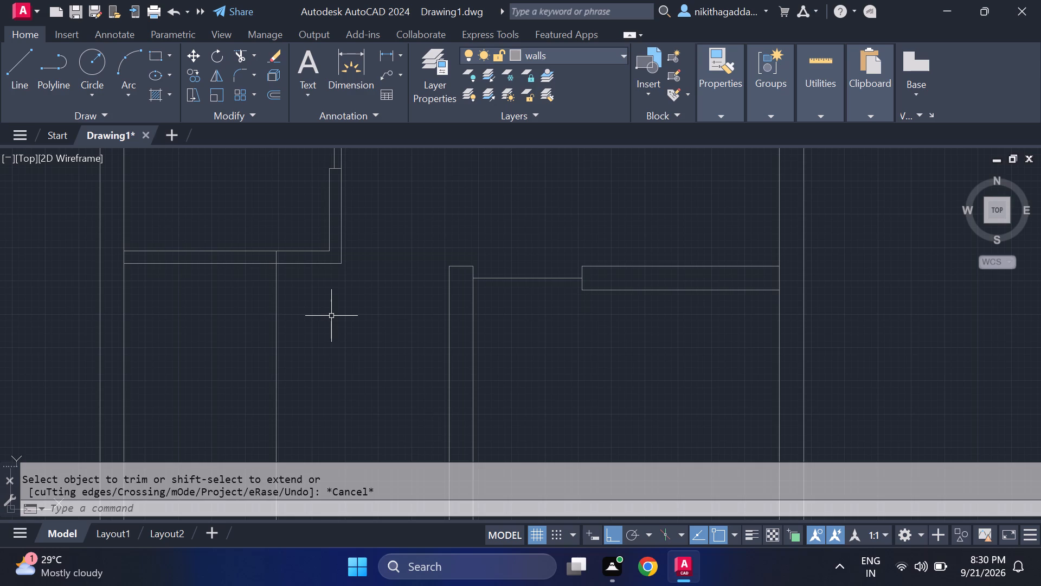
Offset the trimmed vertical line 4.5" to its right to form the second face of the new interior wall.
type("of")
key("Return")
type("4.5")
key("shift+quotedbl")
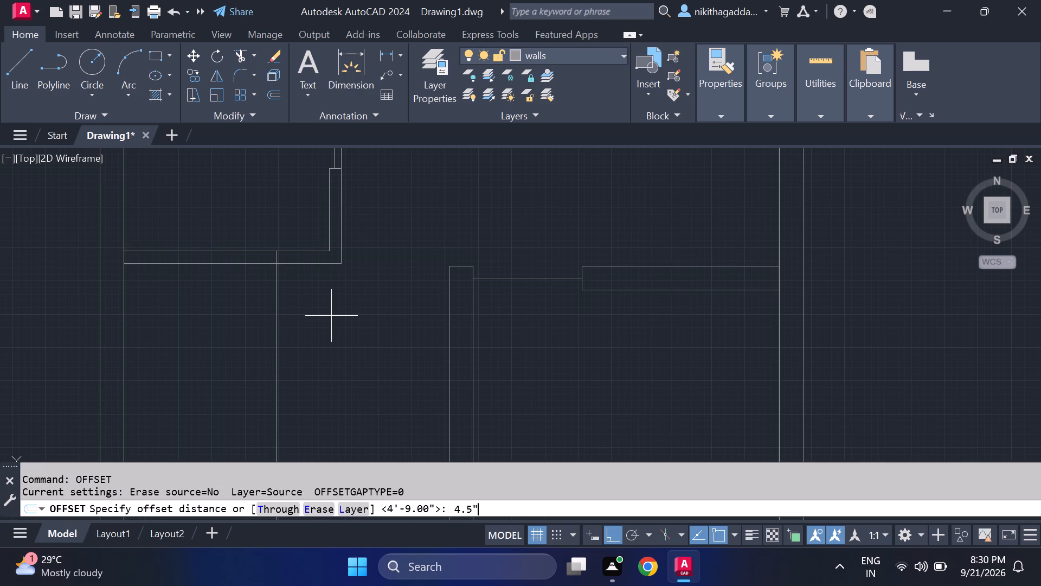
key("Return")
left_click(277, 383)
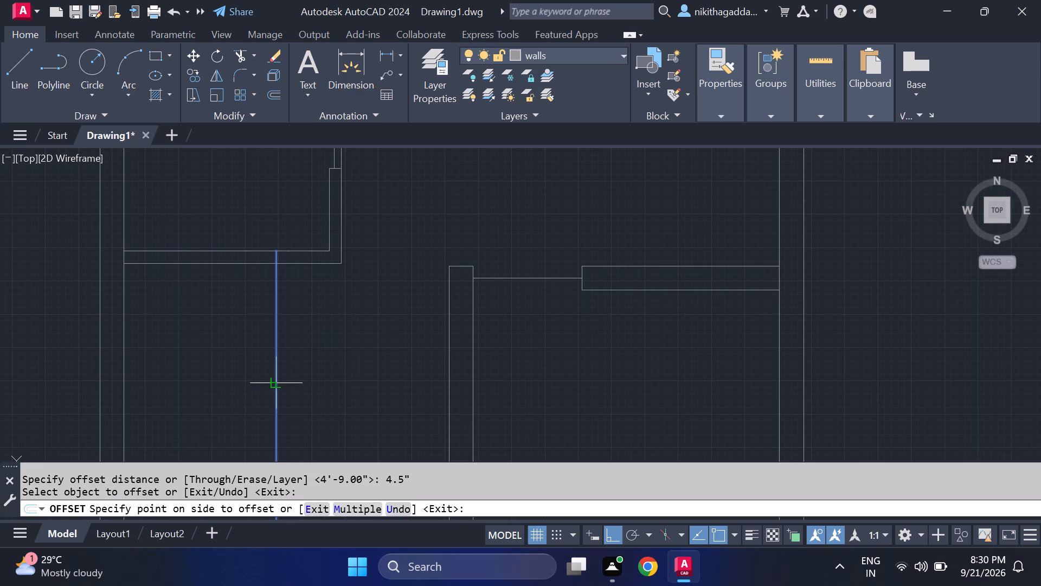
left_click(314, 376)
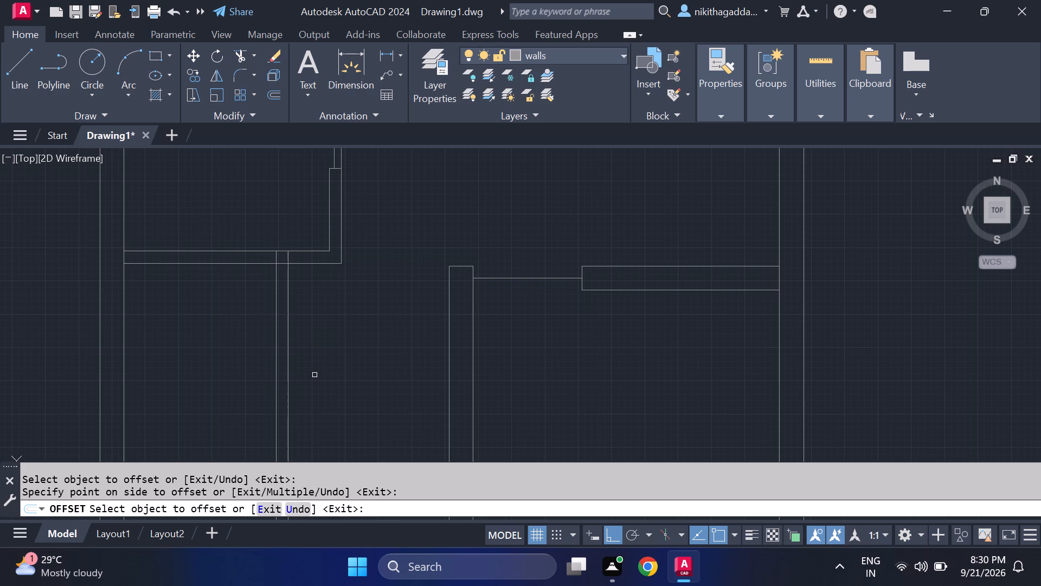
key("Escape")
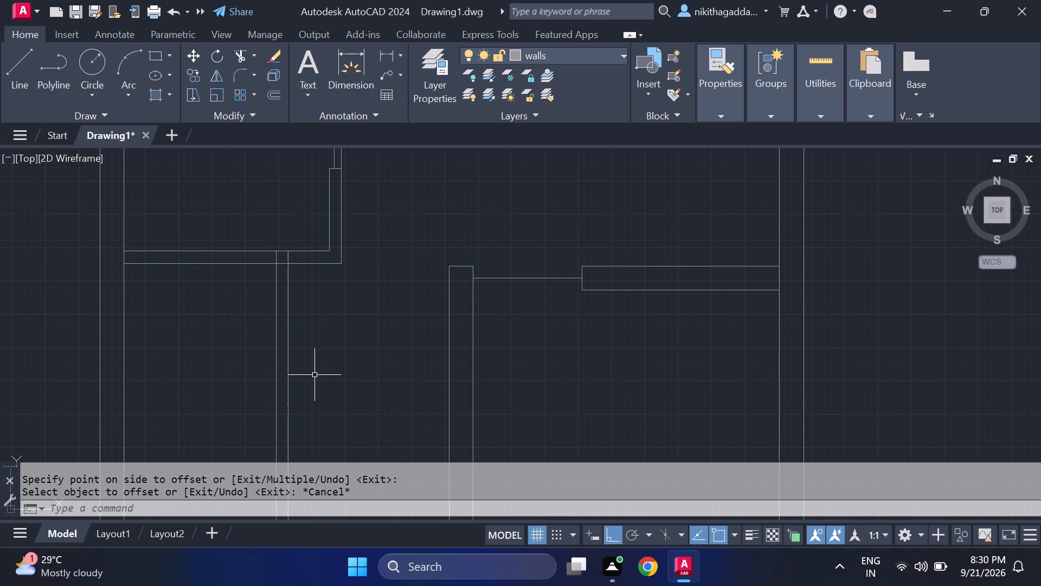
Offset the lower face of the lower left room's bottom wall 4'2" downward.
scroll(315, 392, "down", 1)
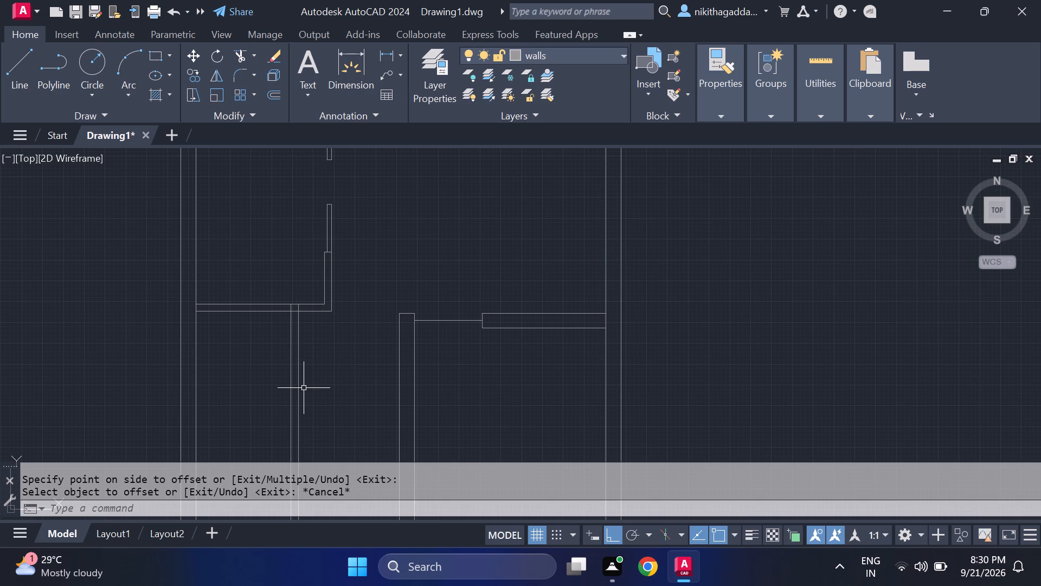
middle_click_drag(304, 388, 296, 355)
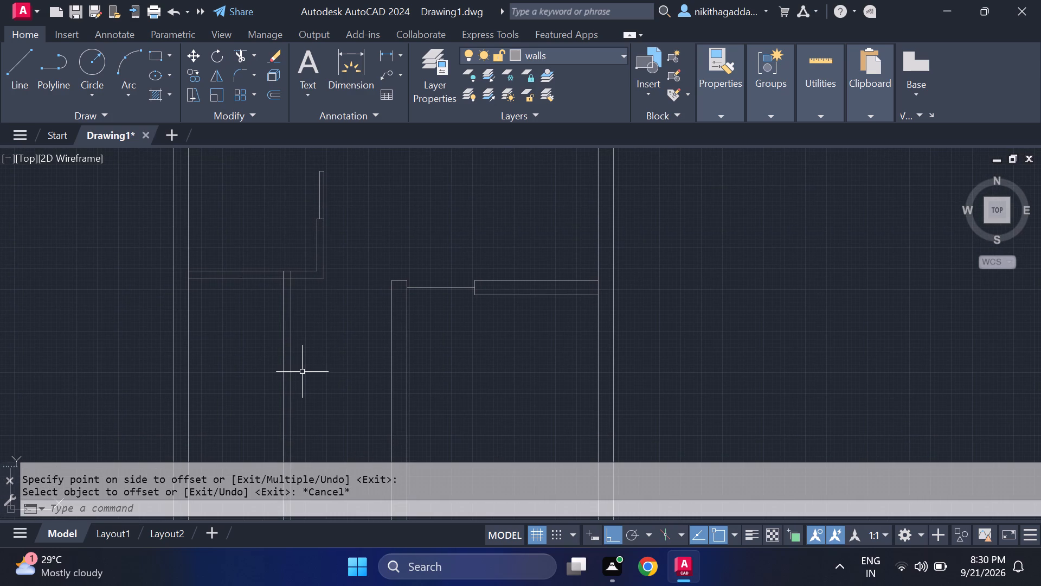
type("of")
key("Return")
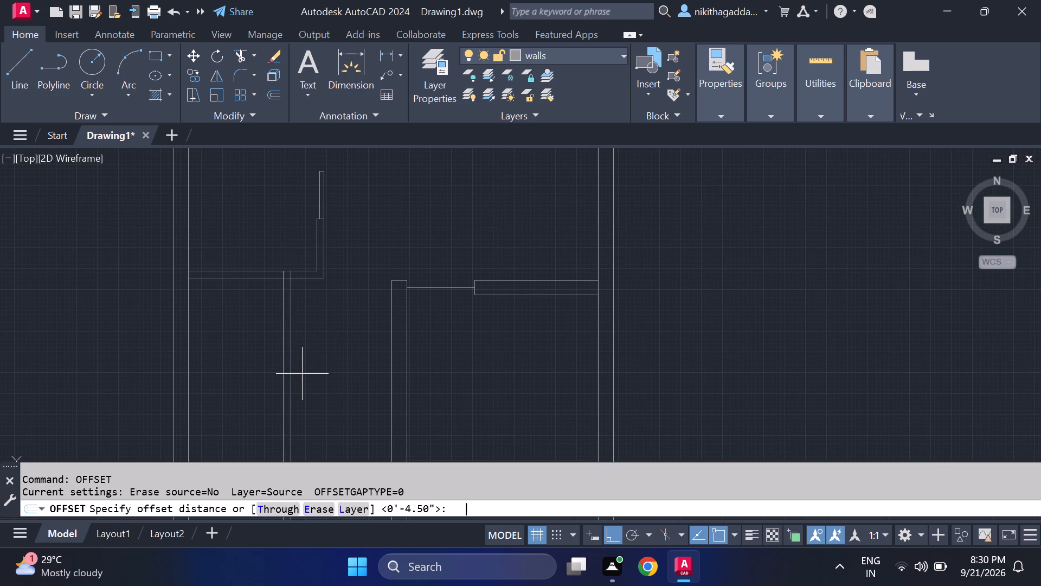
type("4'")
key("2")
key("shift+quotedbl")
key("Return")
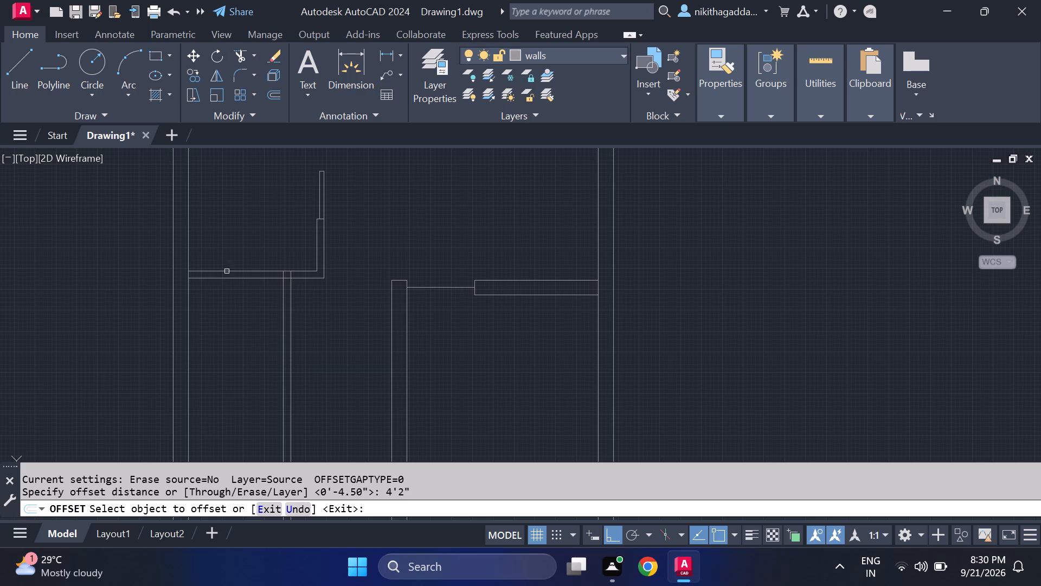
left_click(227, 279)
left_click(241, 395)
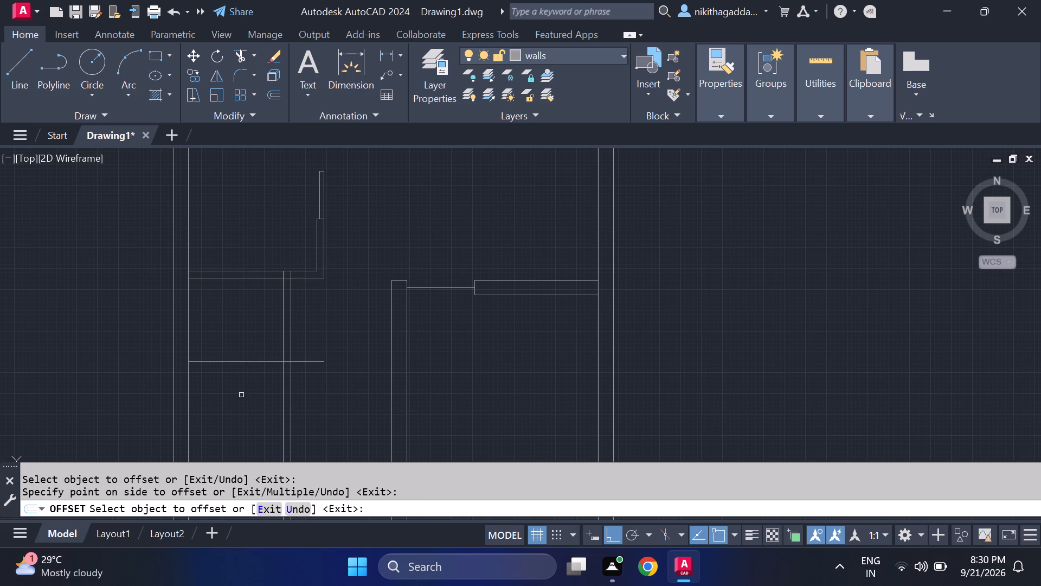
key("Escape")
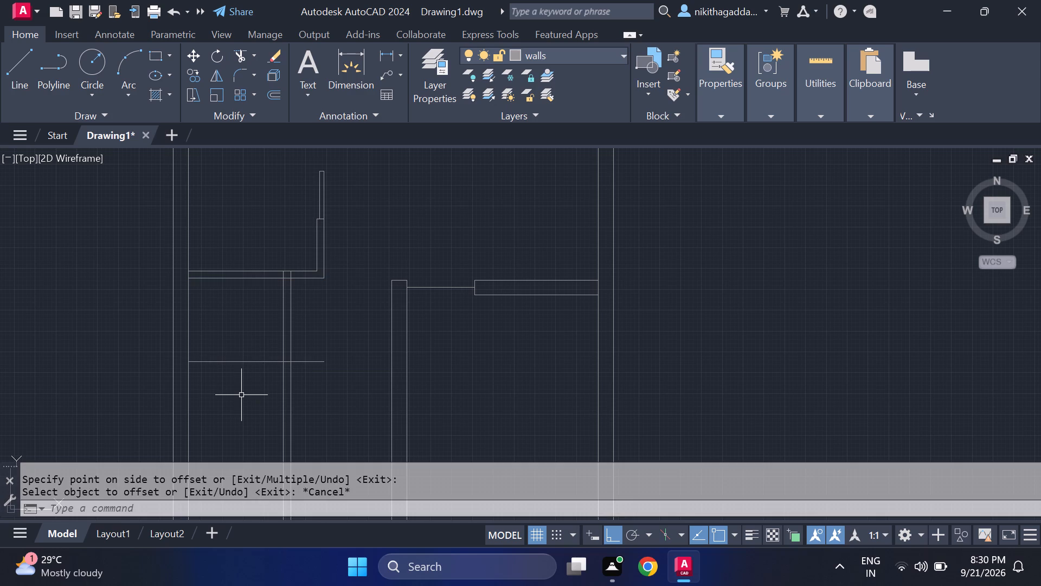
Offset the new horizontal line 4.5" downward to form the second face of the new wall.
type("of")
key("Return")
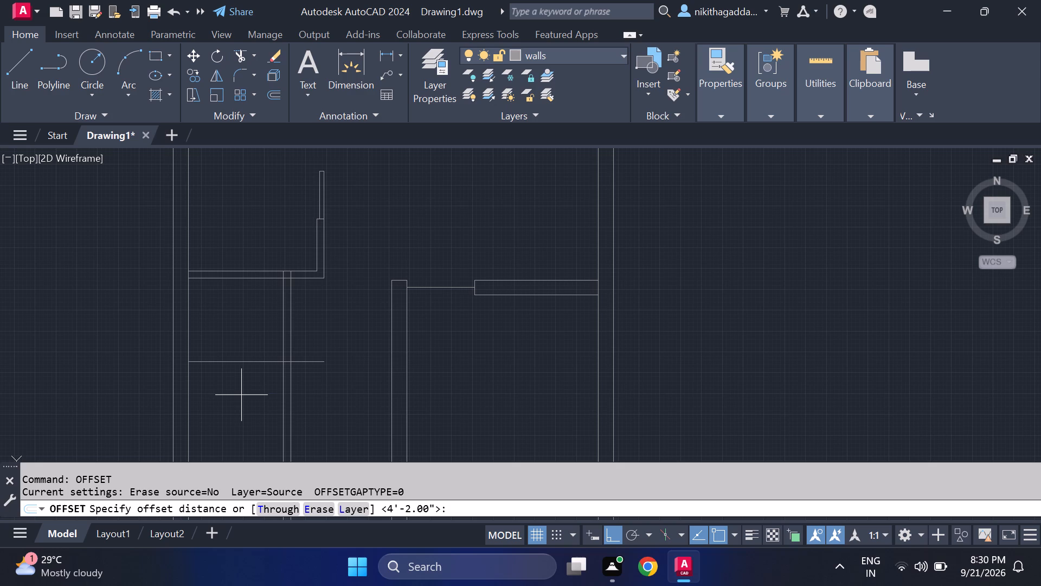
key("4")
type(".5")
key("shift+quotedbl")
key("Return")
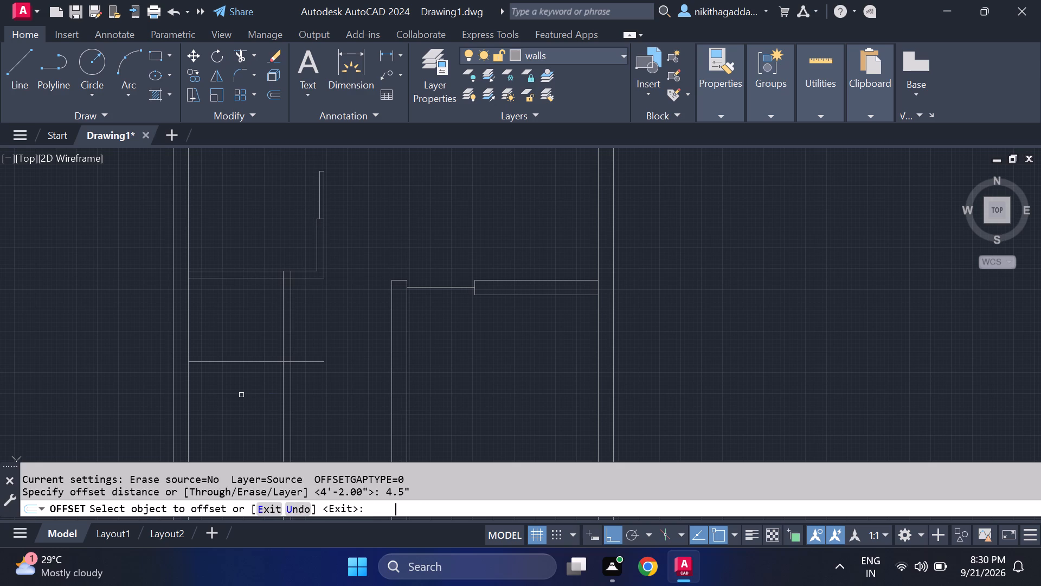
left_click(202, 362)
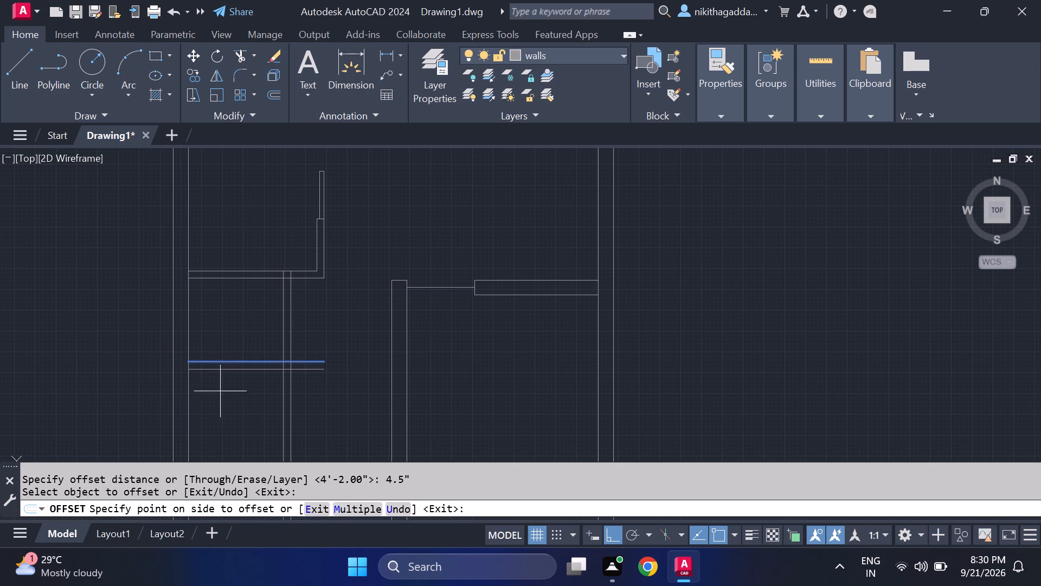
left_click(222, 398)
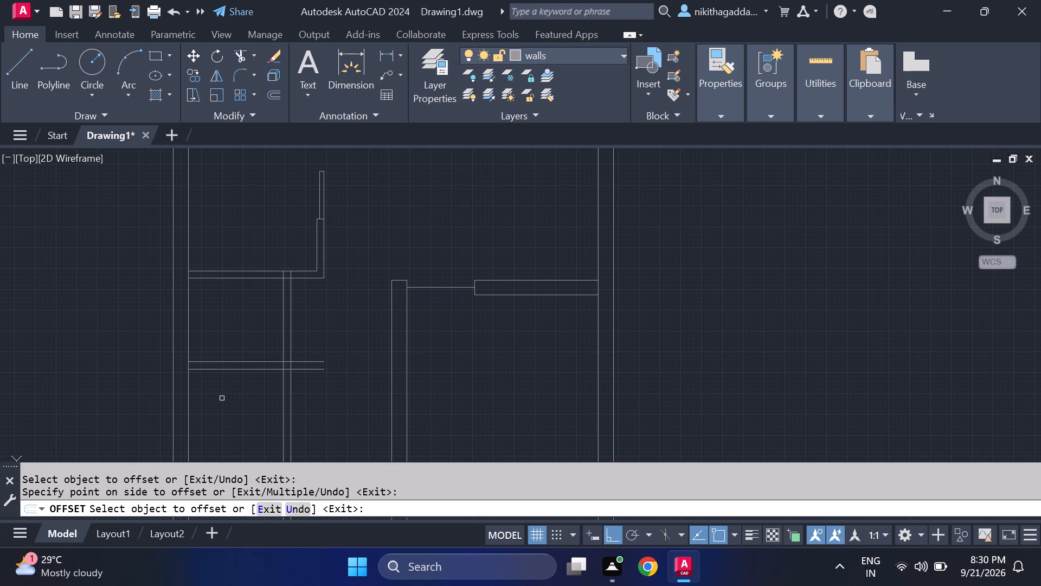
key("Escape")
Draw a short vertical line closing the right end of the new 4.5" horizontal wall.
key("l")
key("Return")
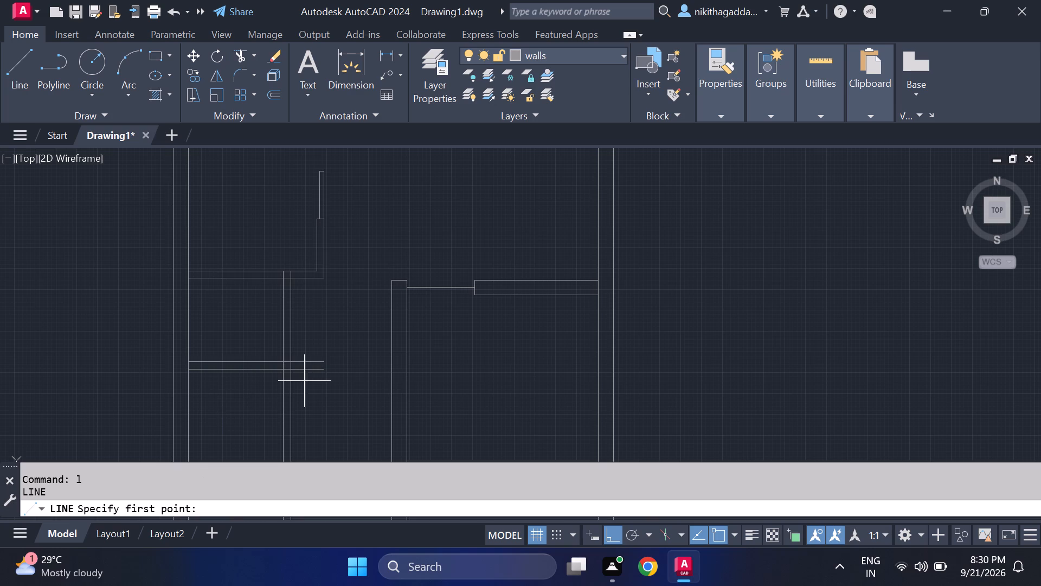
scroll(324, 370, "up", 2)
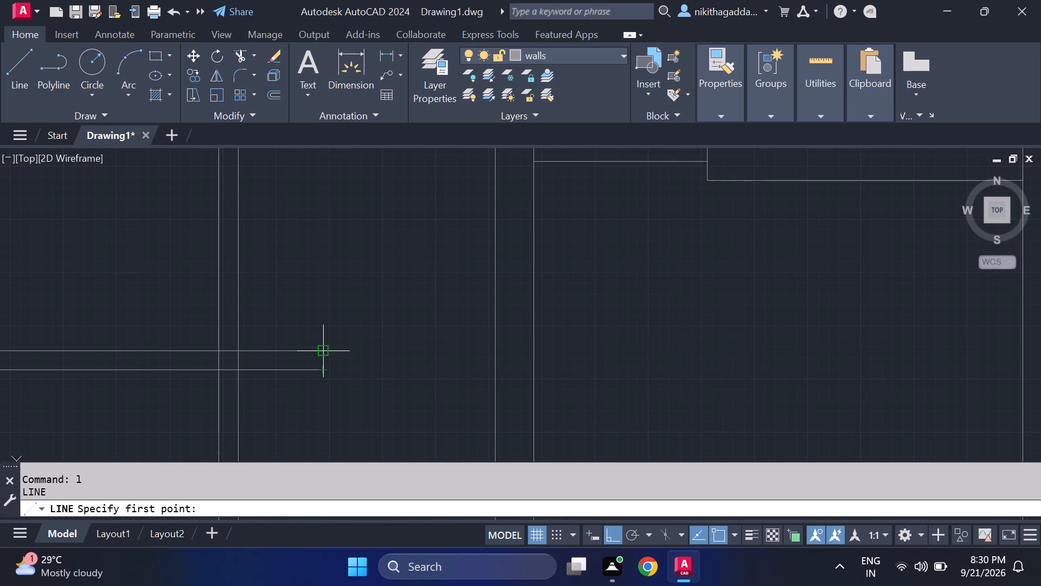
left_click(326, 352)
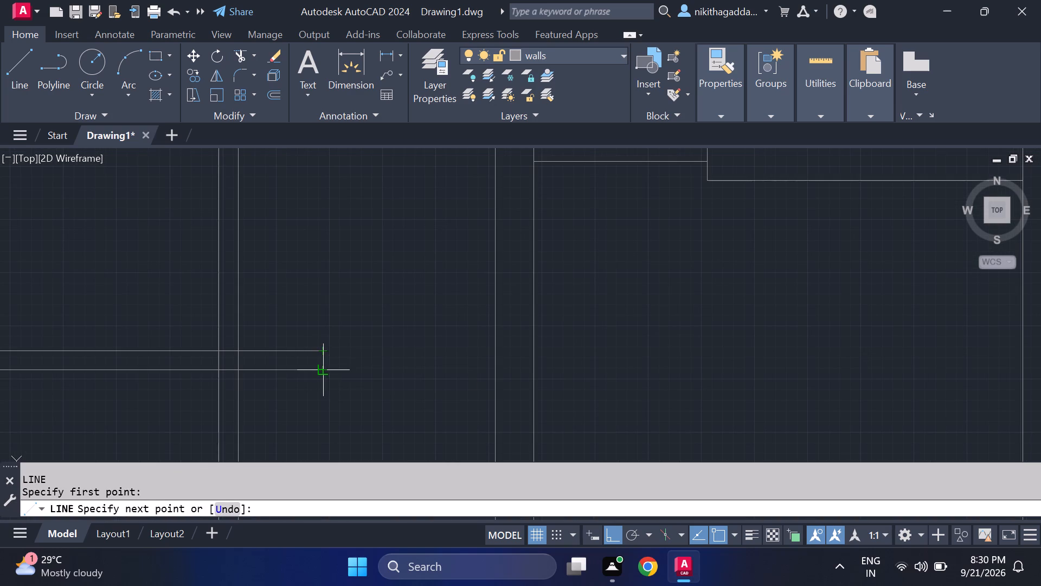
left_click(323, 374)
key("Escape")
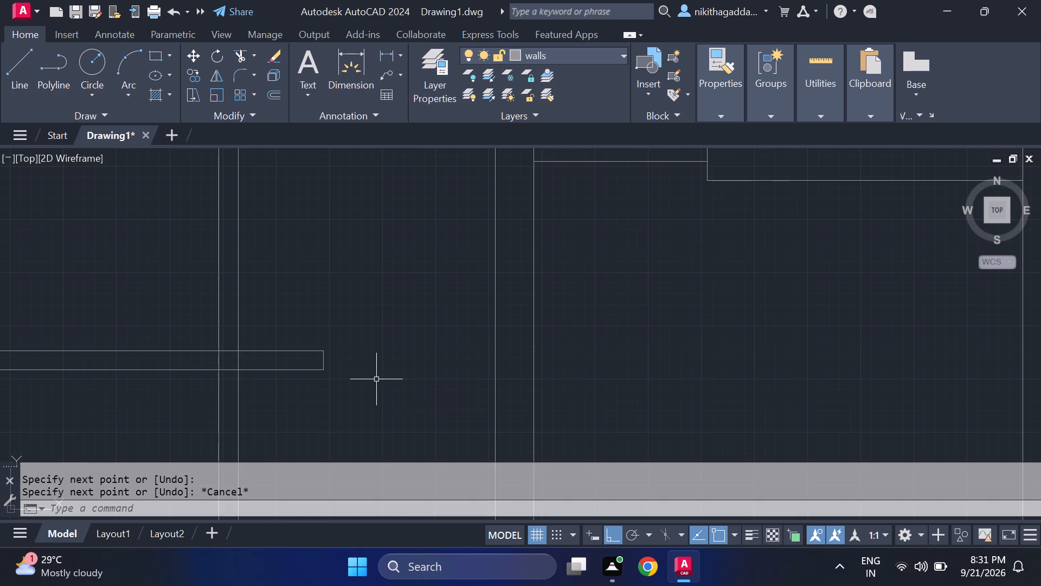
Draw a horizontal line from the midpoint of the new wall's closed end to the left face of the 9" vertical wall.
key("l")
key("Return")
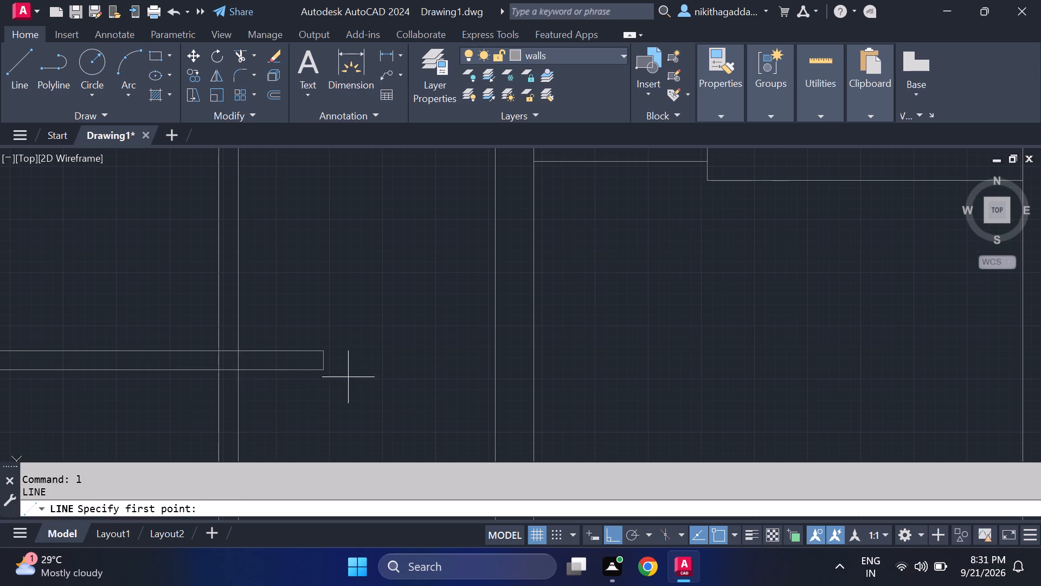
scroll(306, 347, "up", 2)
left_click(349, 381)
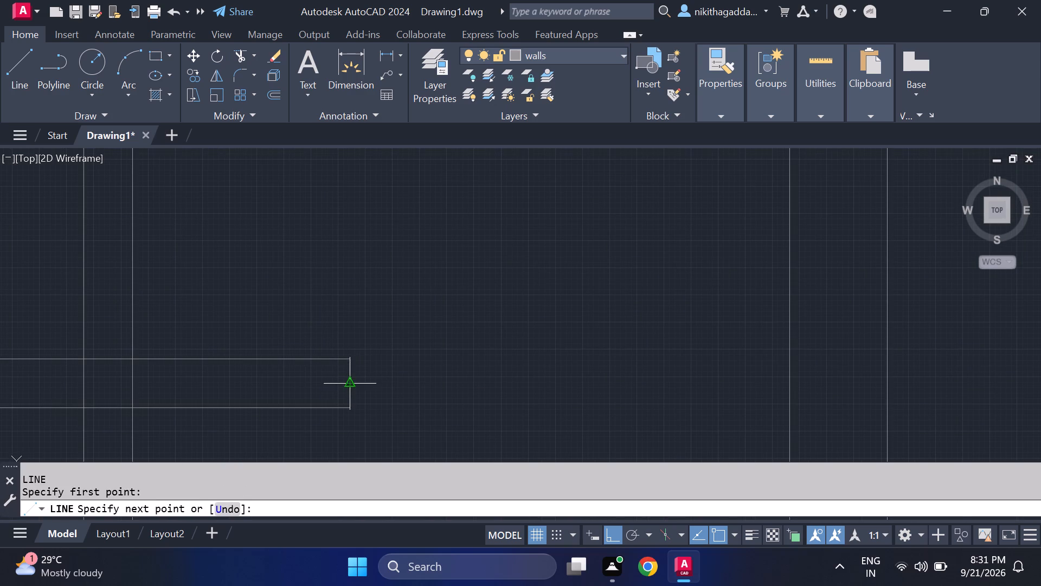
scroll(644, 337, "down", 2)
middle_click_drag(639, 345, 490, 340)
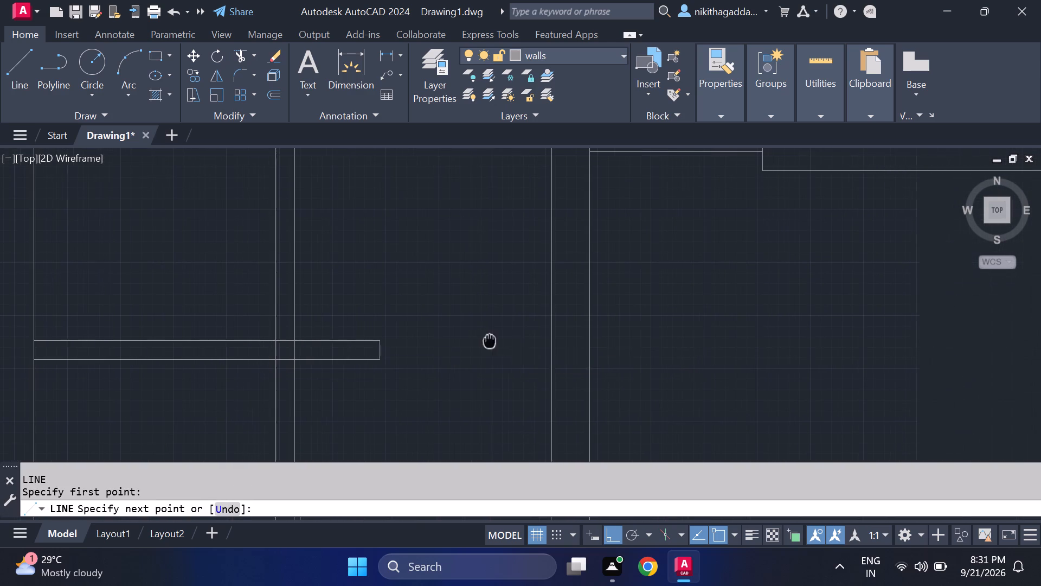
left_click(553, 354)
key("Escape")
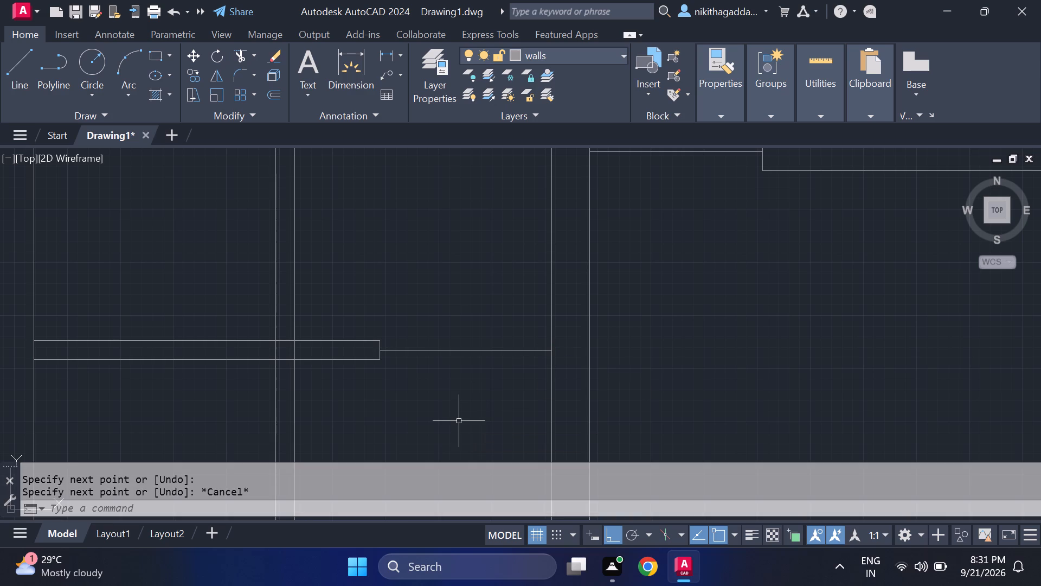
Draw a short horizontal line across the 9" vertical wall, just below where the opening line meets it.
scroll(478, 409, "down", 2)
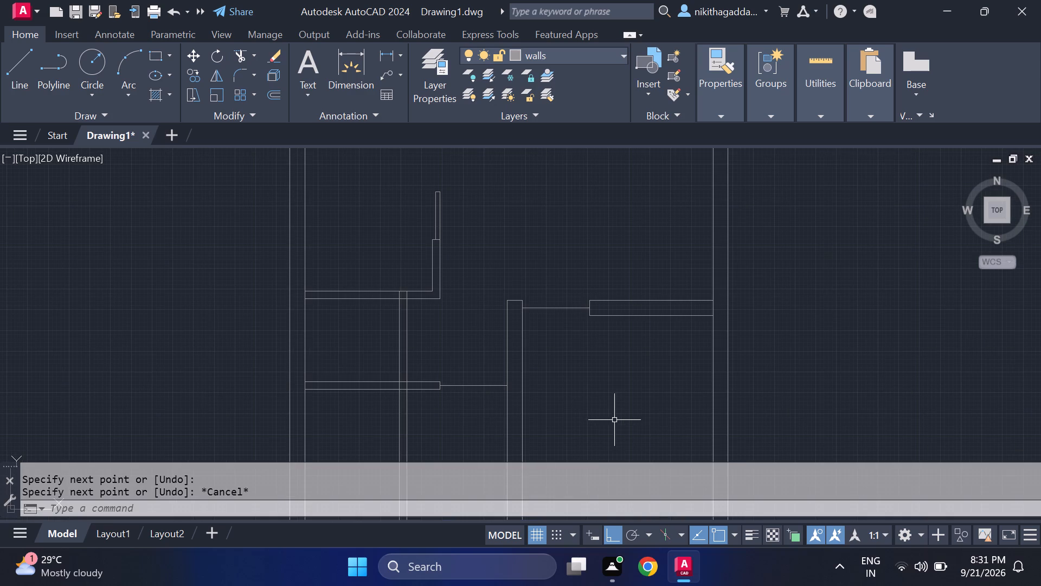
key("l")
key("Return")
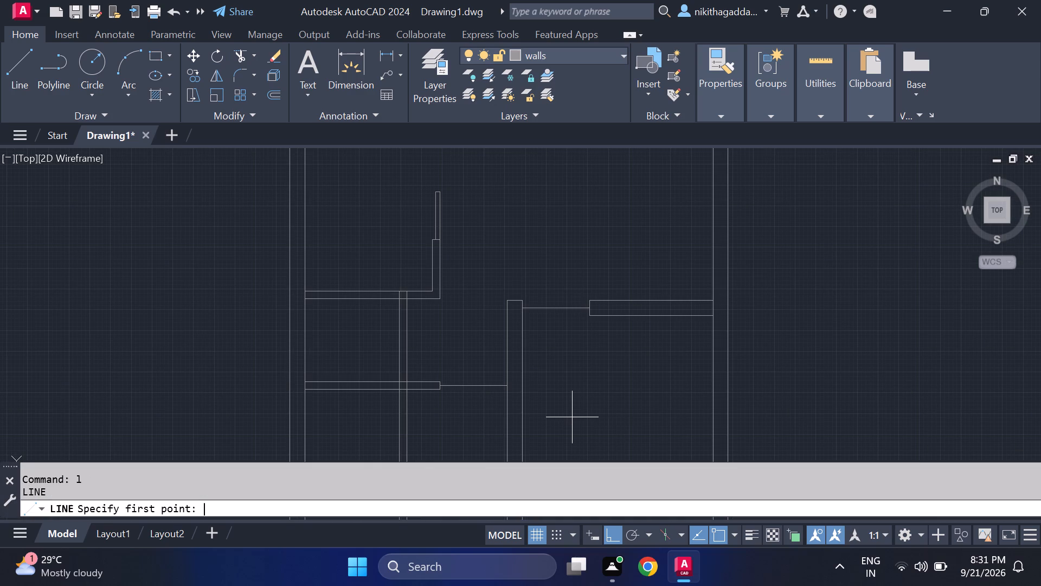
scroll(511, 438, "up", 1)
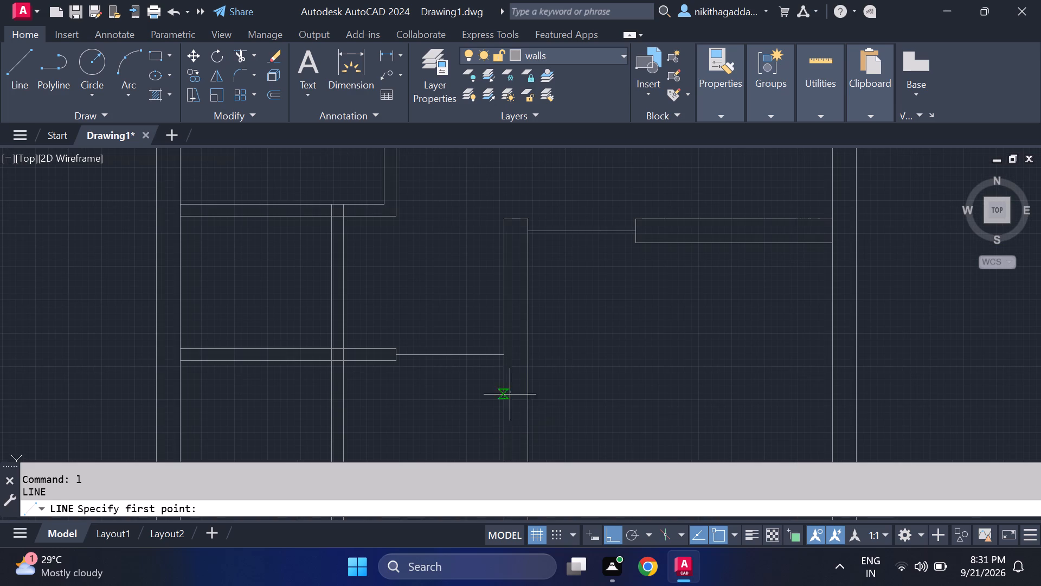
left_click(503, 370)
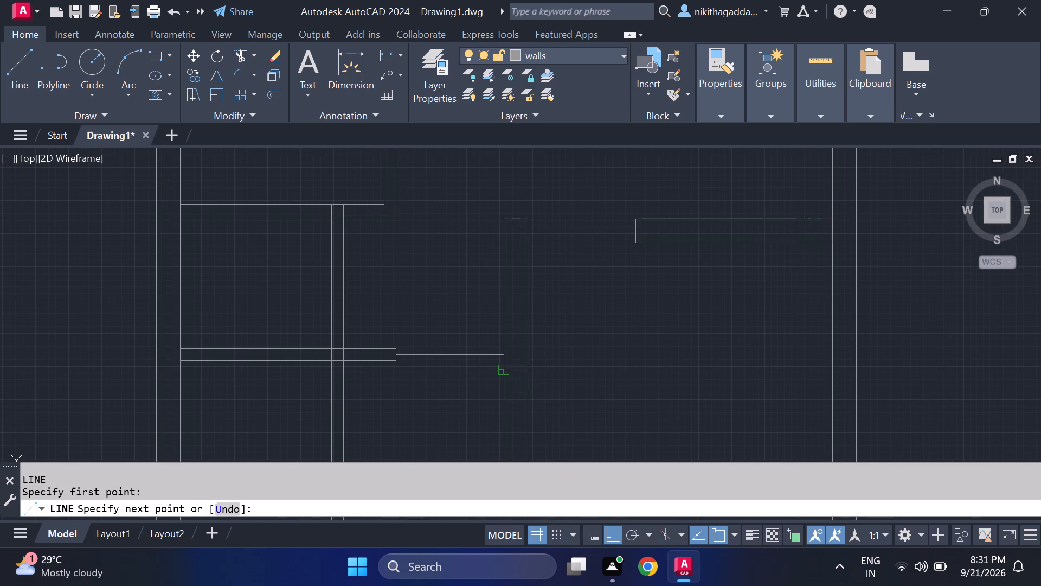
left_click(532, 367)
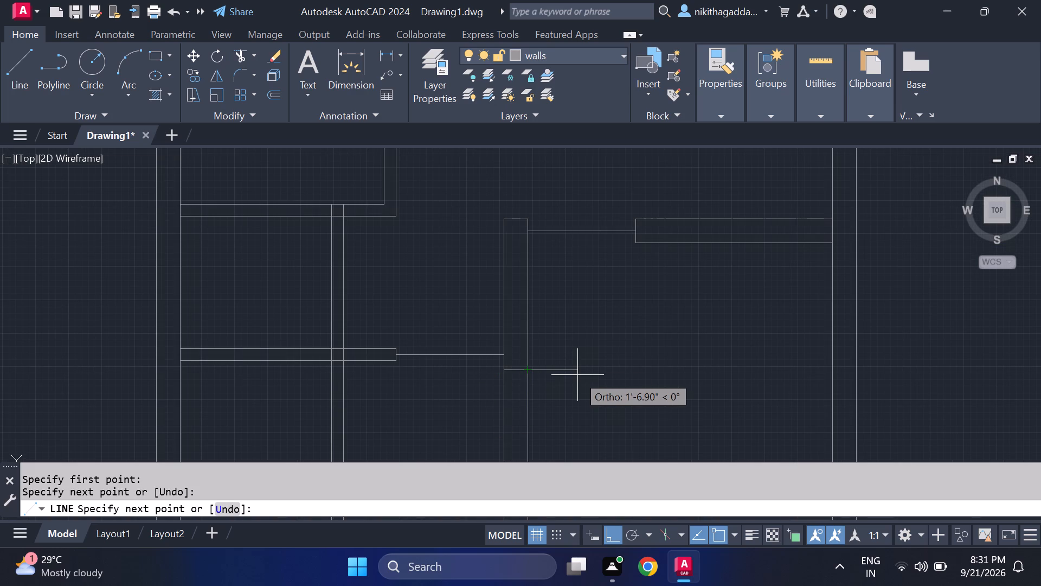
key("Escape")
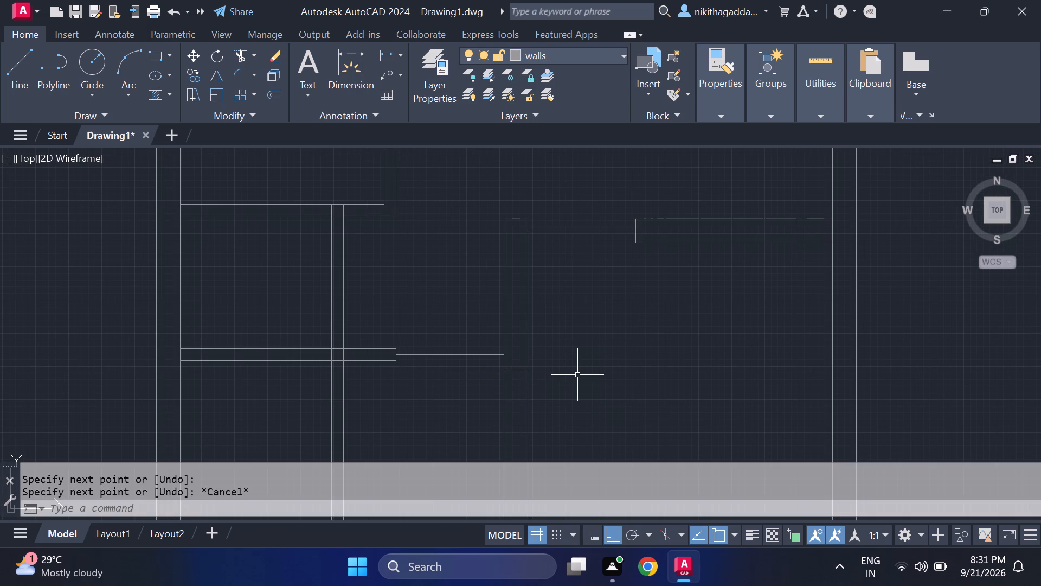
Trim the right face of the 9" vertical wall below the short cross line.
scroll(577, 376, "down", 2)
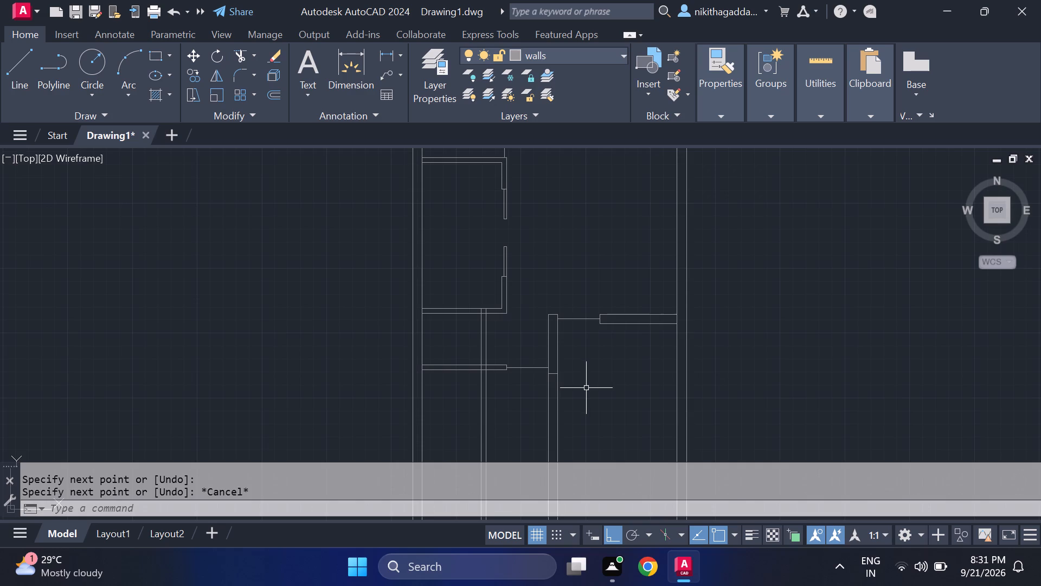
middle_click_drag(585, 388, 404, 353)
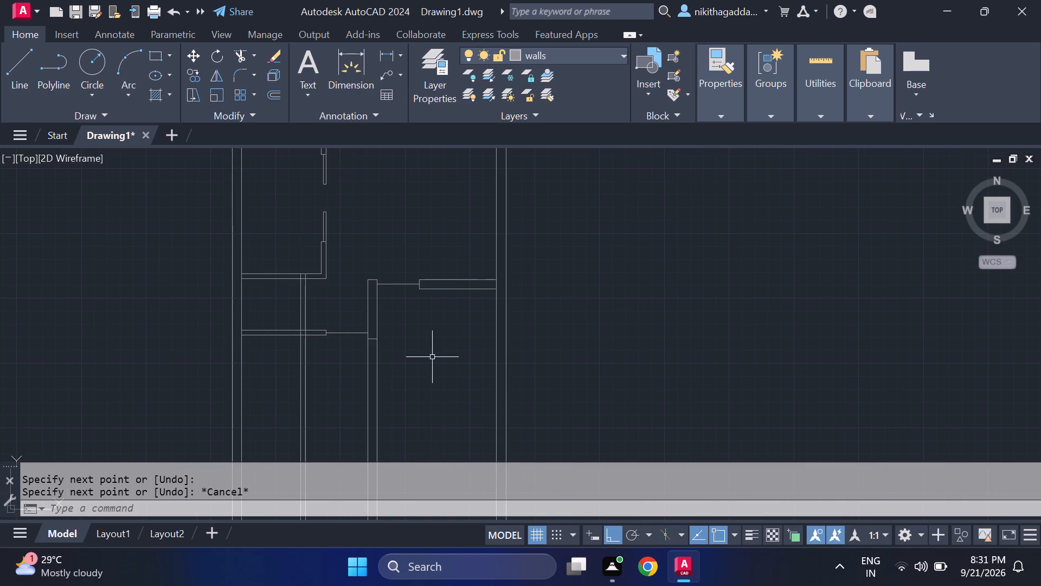
type("tr")
key("Return")
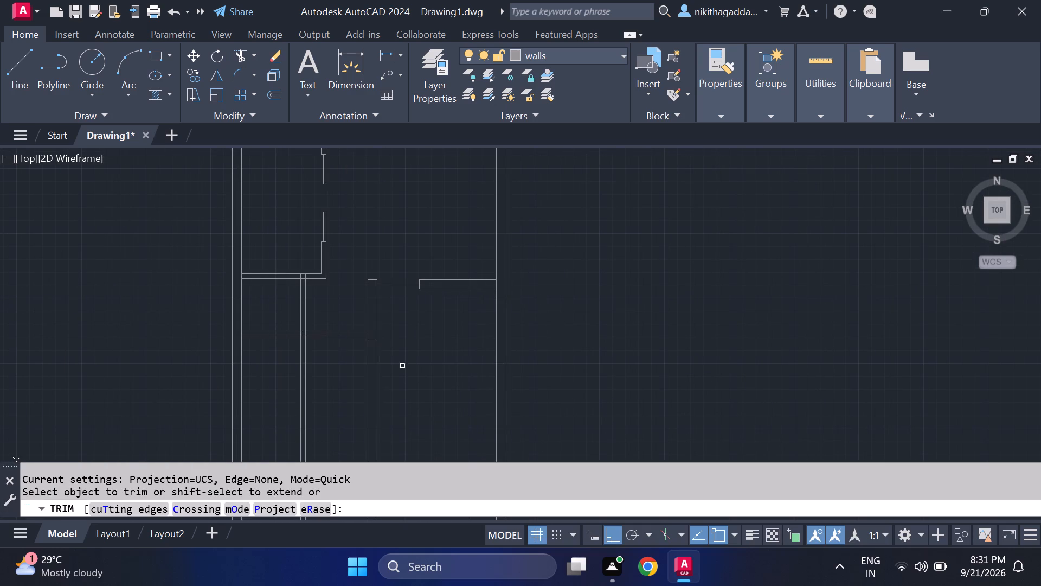
left_click(378, 404)
Trim both faces of the 4.5" vertical interior wall below the new horizontal wall.
scroll(379, 408, "down", 2)
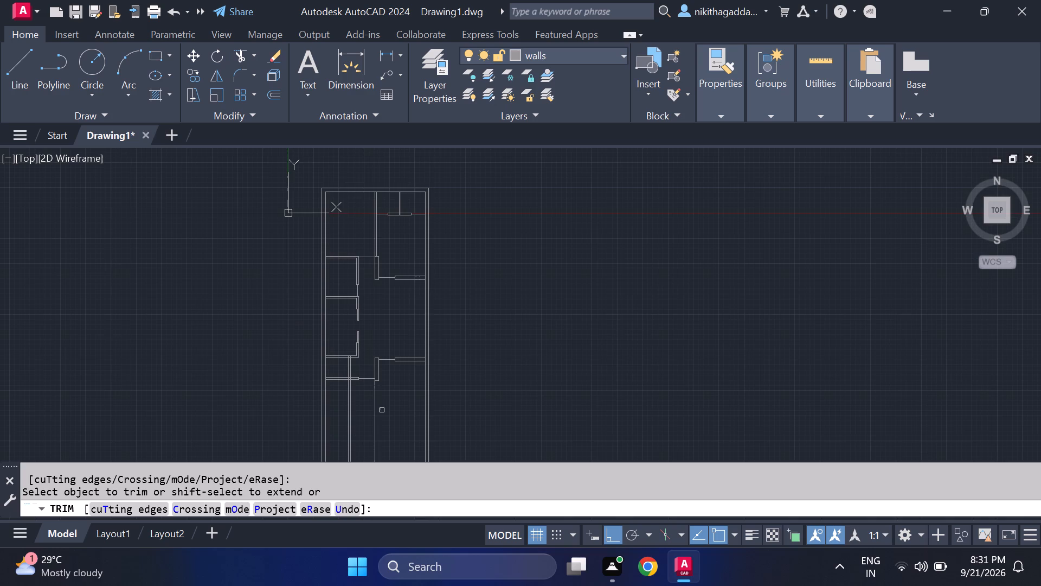
middle_click_drag(387, 413, 363, 372)
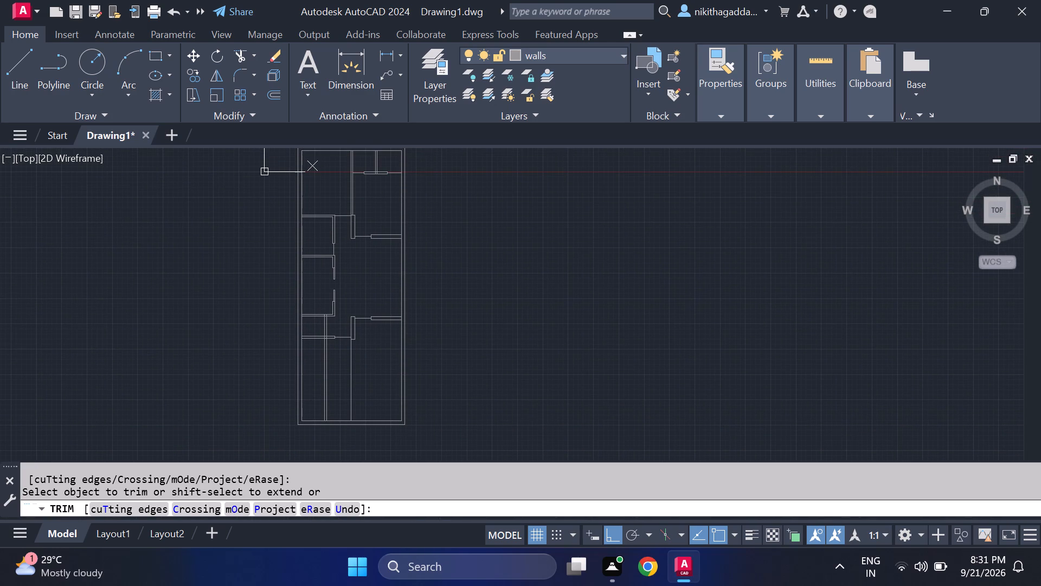
scroll(322, 341, "up", 3)
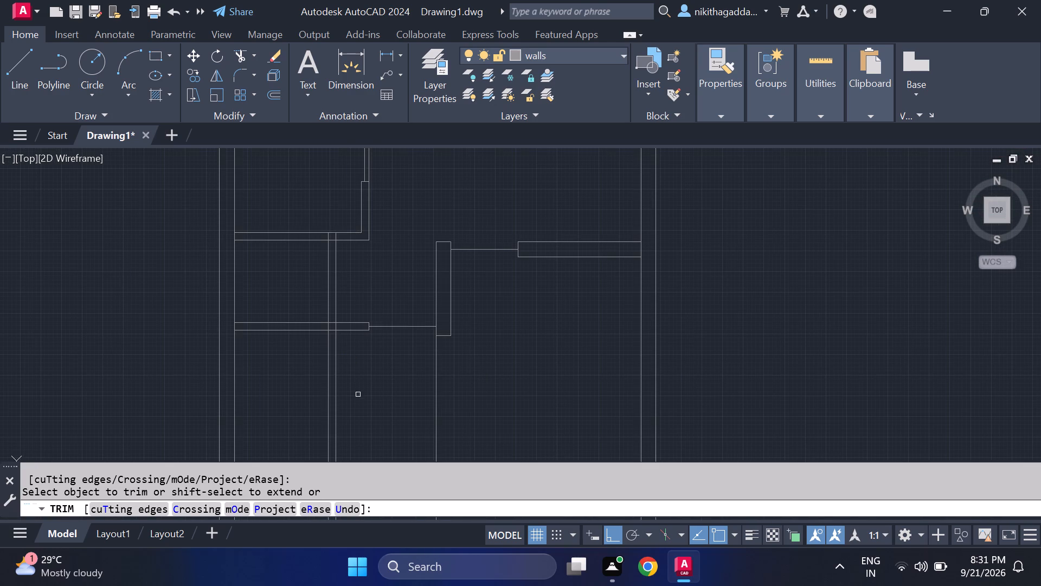
left_click_drag(361, 382, 302, 431)
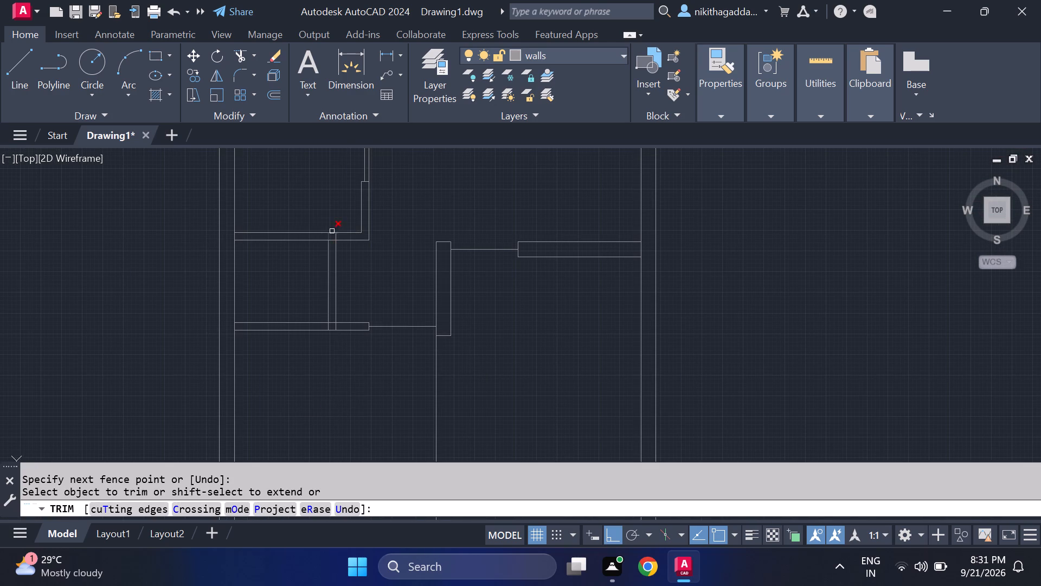
Trim the overlapping lines where the 4.5" vertical wall meets the lower left room's bottom wall to open the junction.
scroll(332, 220, "up", 3)
left_click(310, 290)
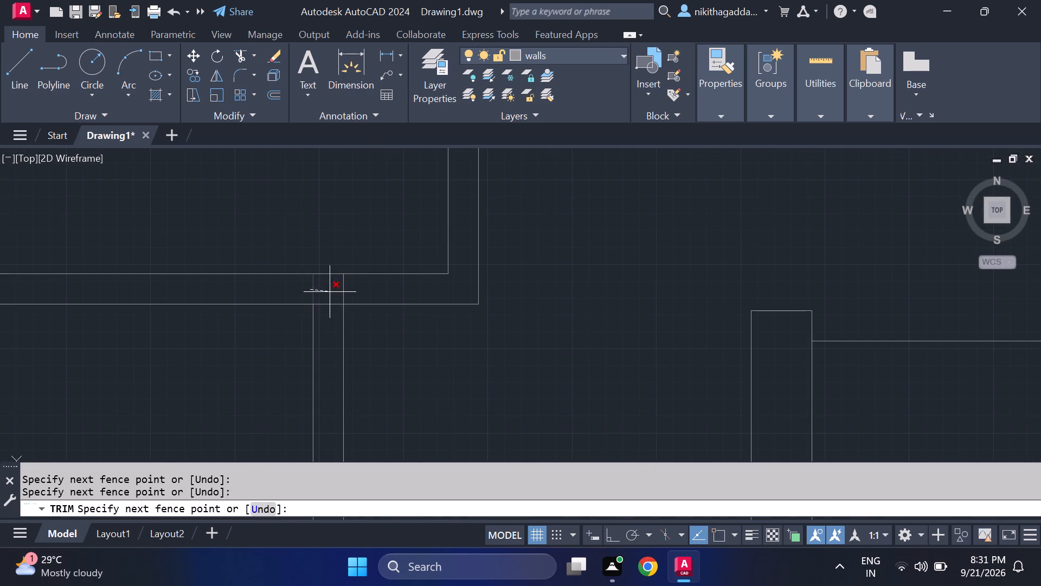
left_click(350, 290)
left_click(330, 303)
scroll(330, 308, "down", 3)
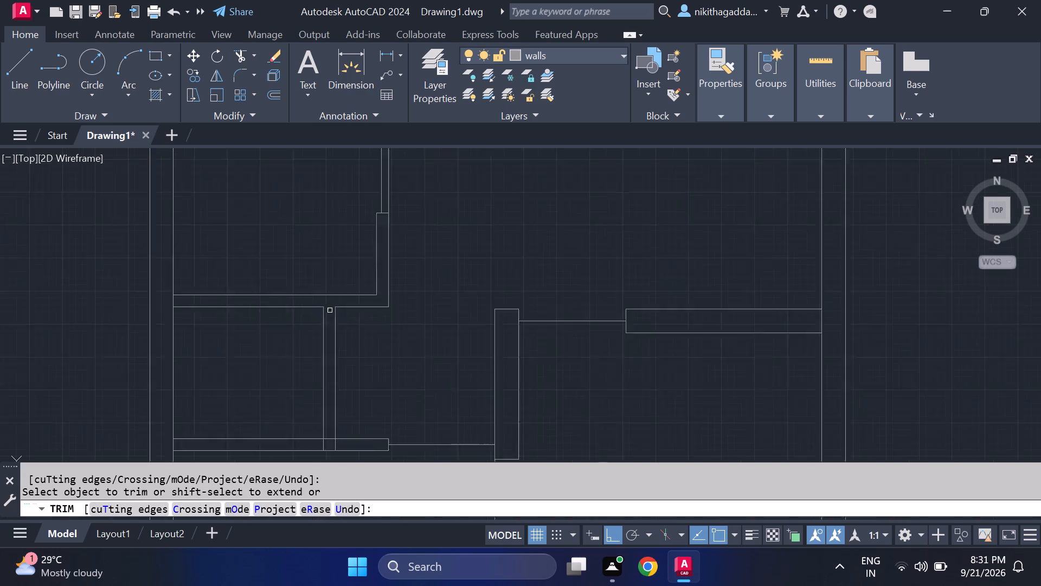
Trim the overlapping lines where the 4.5" vertical wall meets the bottom wall of the small lower left room.
middle_click_drag(371, 334, 361, 289)
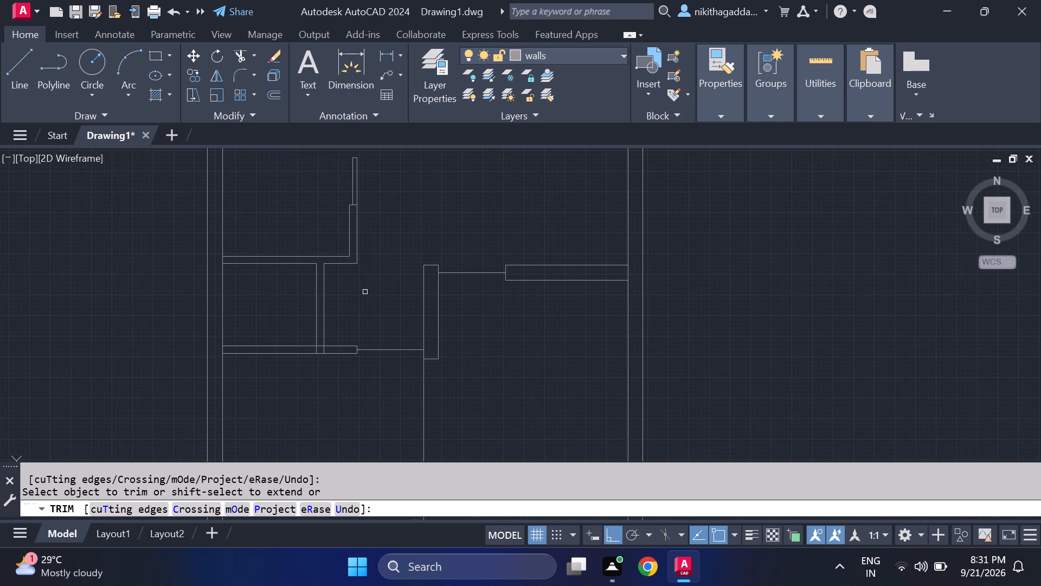
scroll(329, 356, "up", 3)
left_click_drag(284, 326, 294, 321)
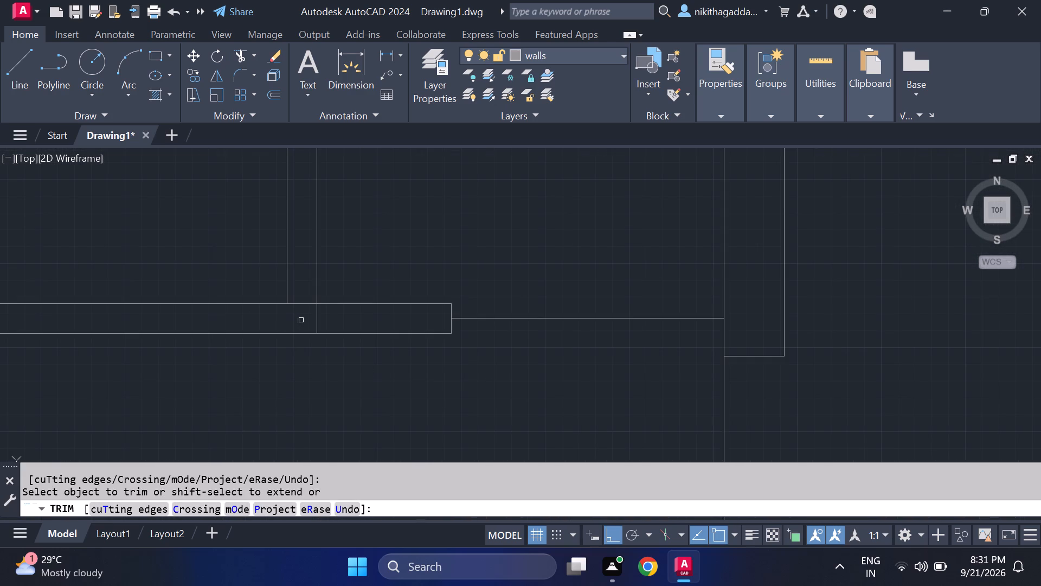
left_click(315, 322)
left_click(304, 303)
scroll(299, 358, "down", 4)
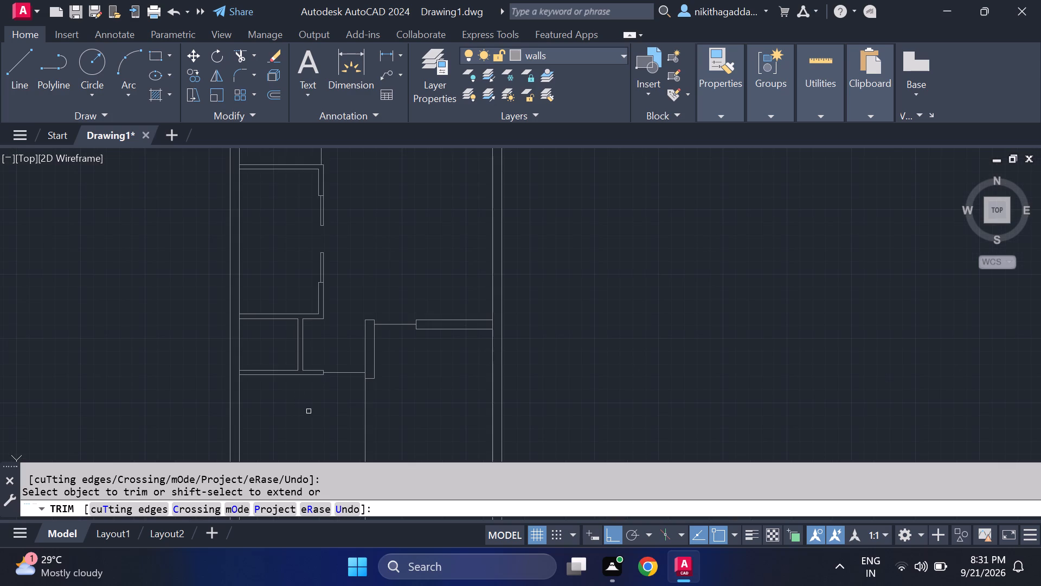
middle_click_drag(302, 407, 288, 338)
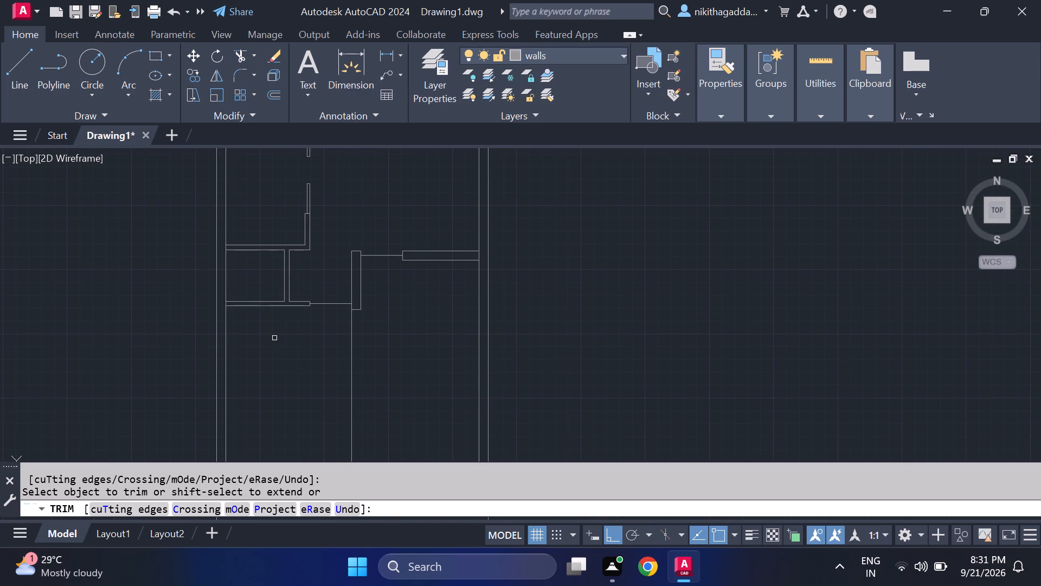
key("Escape")
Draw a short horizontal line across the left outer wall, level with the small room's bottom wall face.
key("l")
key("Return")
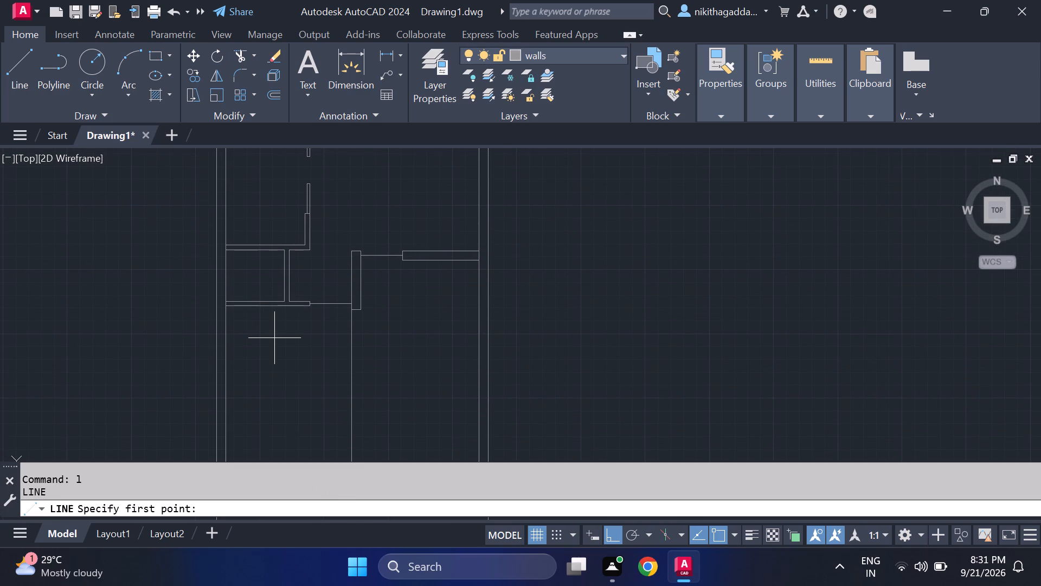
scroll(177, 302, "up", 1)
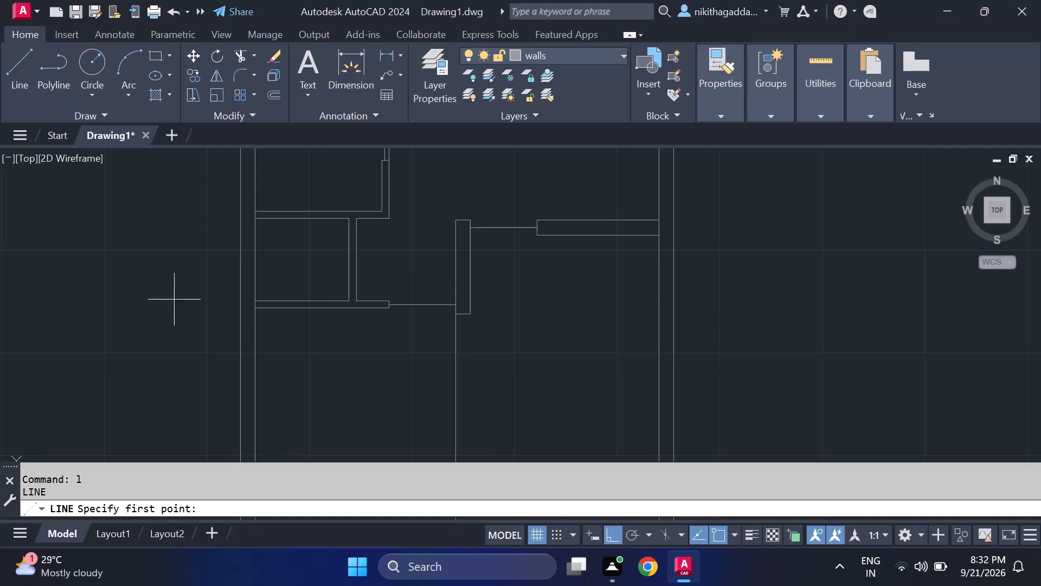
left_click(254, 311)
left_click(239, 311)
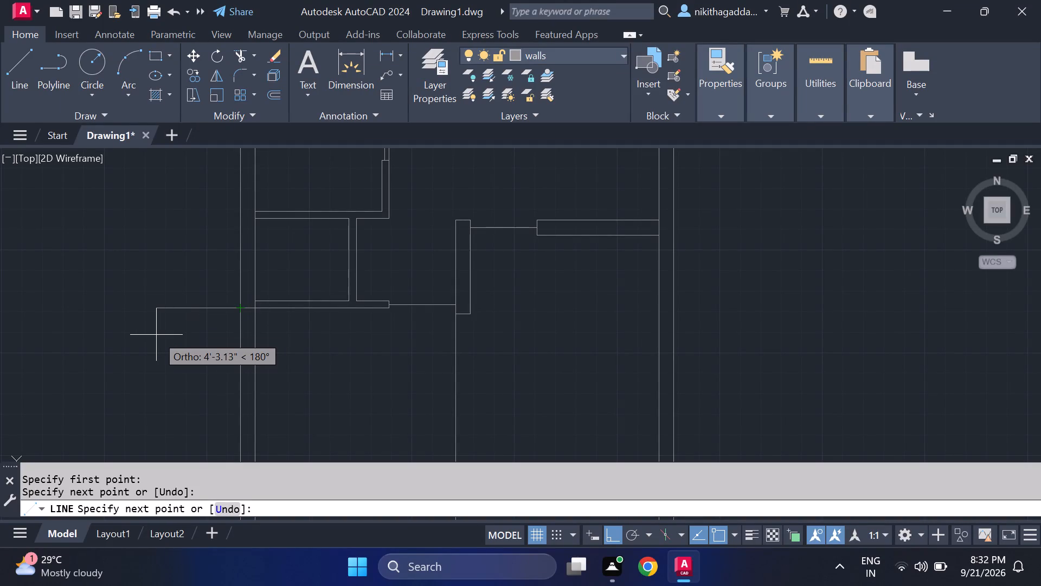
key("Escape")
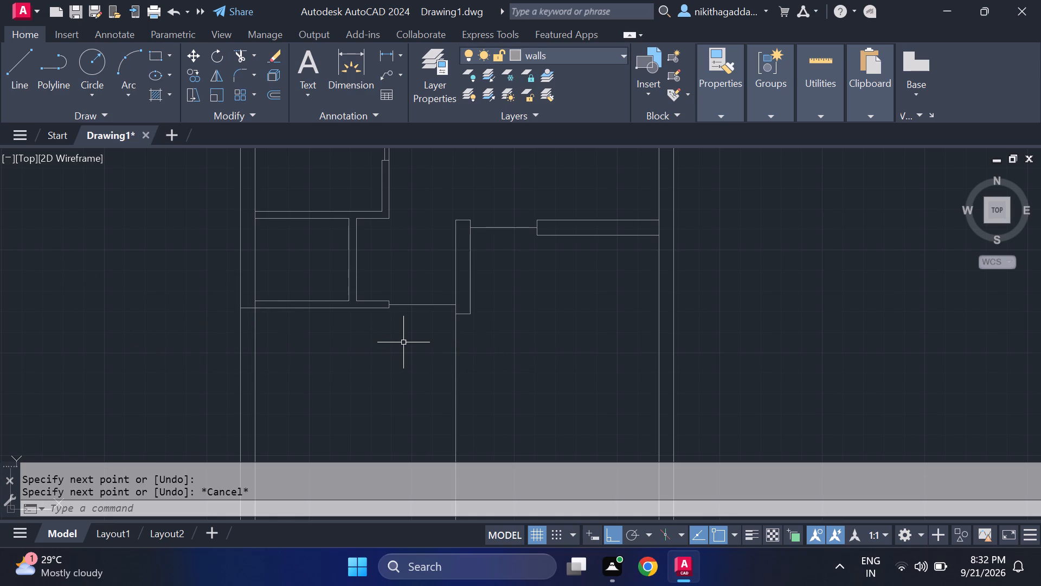
Erase the short cross lines at the lower end of the 9" vertical wall and across the left outer wall.
scroll(325, 329, "up", 1)
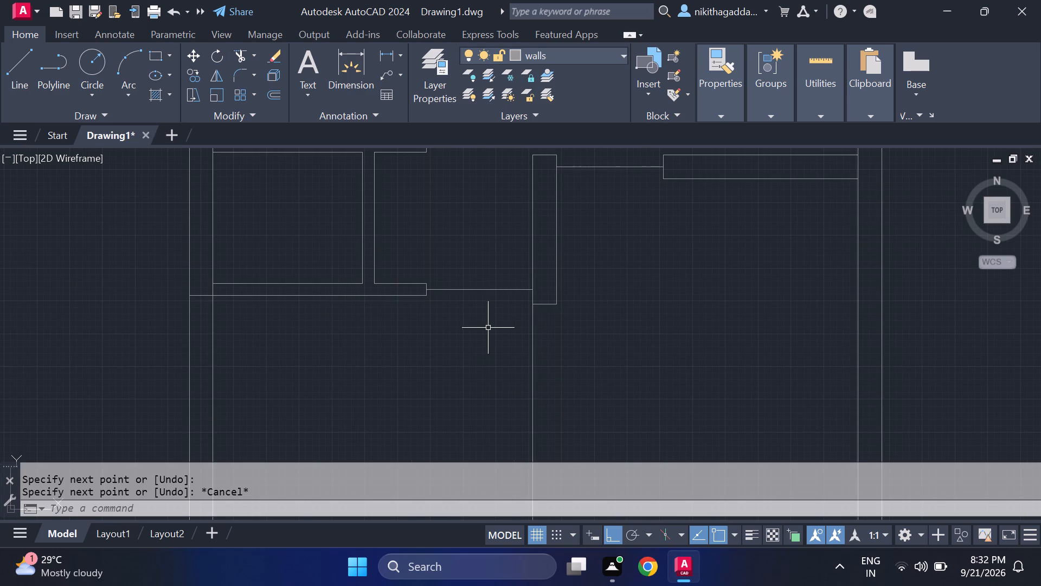
left_click(543, 304)
left_click(201, 296)
key("Delete")
Draw a short horizontal line across the 9" vertical wall, level with the lower face of the small room's bottom wall.
key("l")
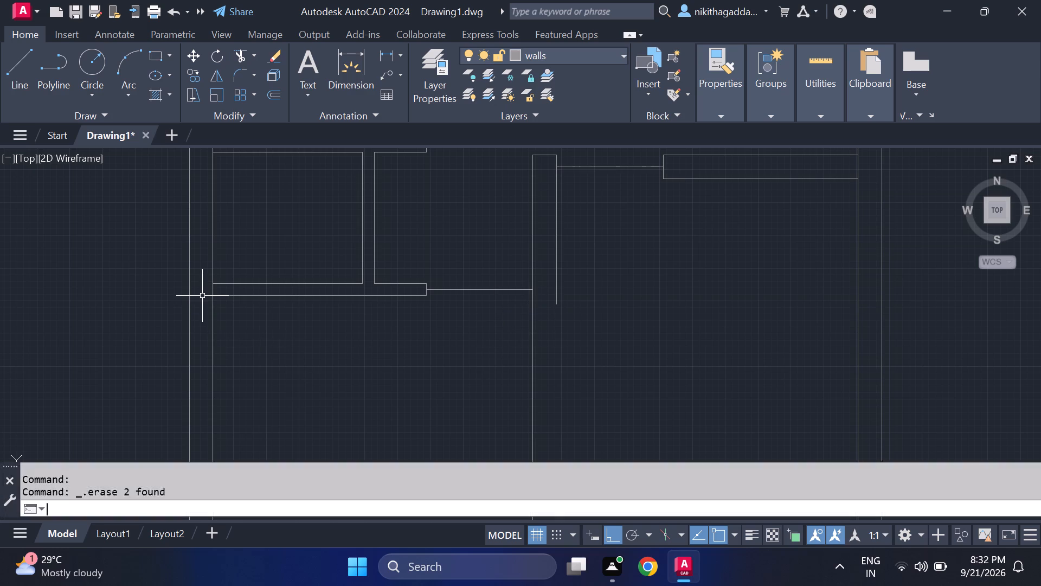
key("Return")
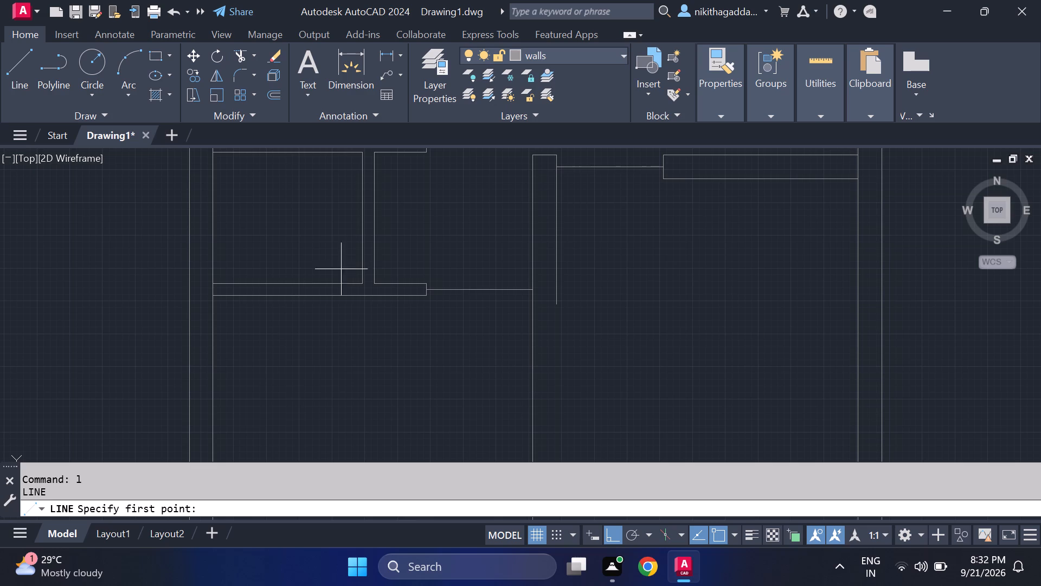
left_click(529, 296)
left_click(554, 296)
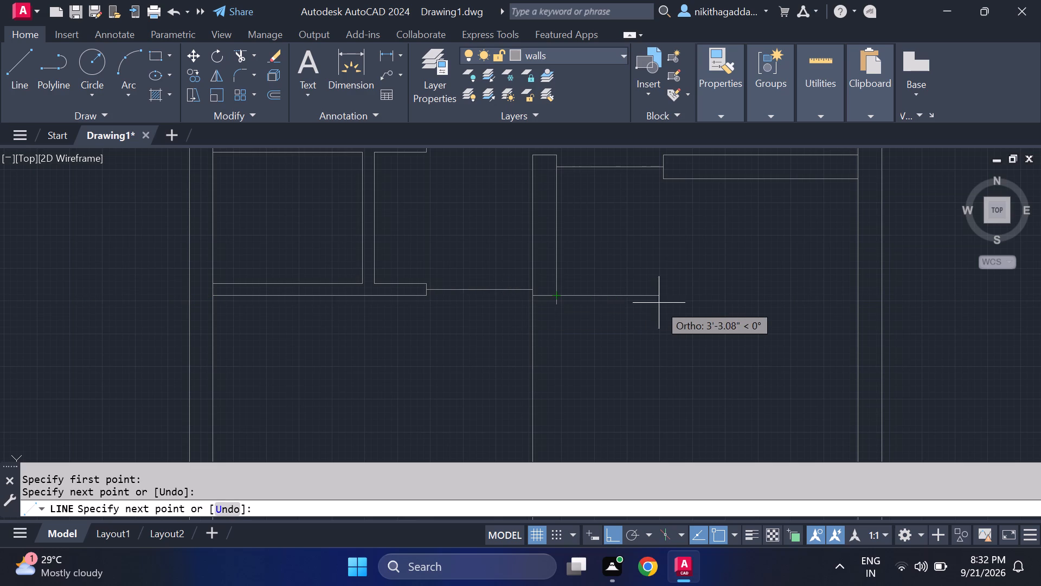
key("Escape")
Draw a short horizontal line across the left outer wall, continuing the lower face of the small room's bottom wall.
key("l")
key("Return")
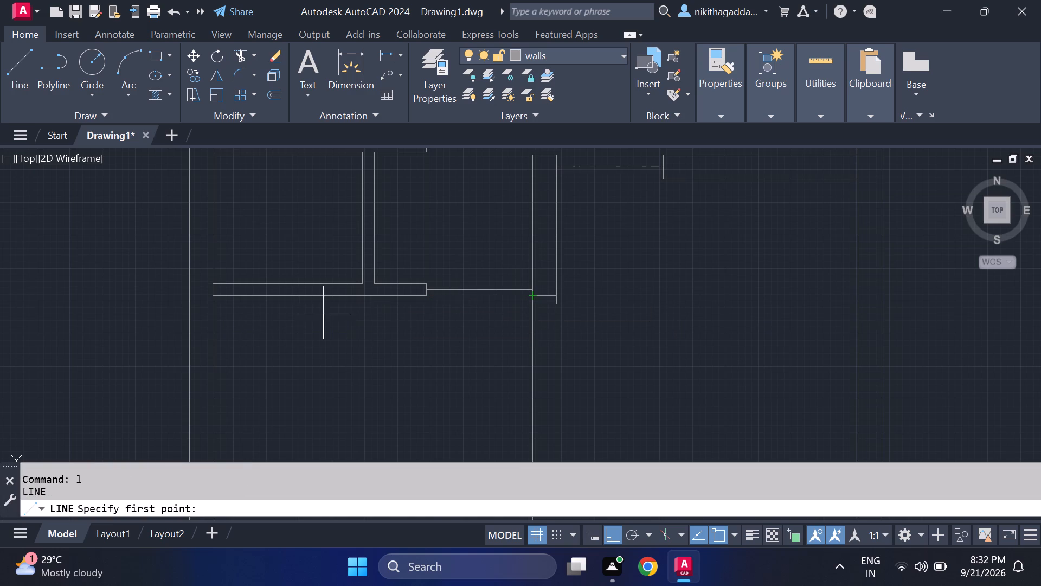
scroll(211, 304, "down", 2)
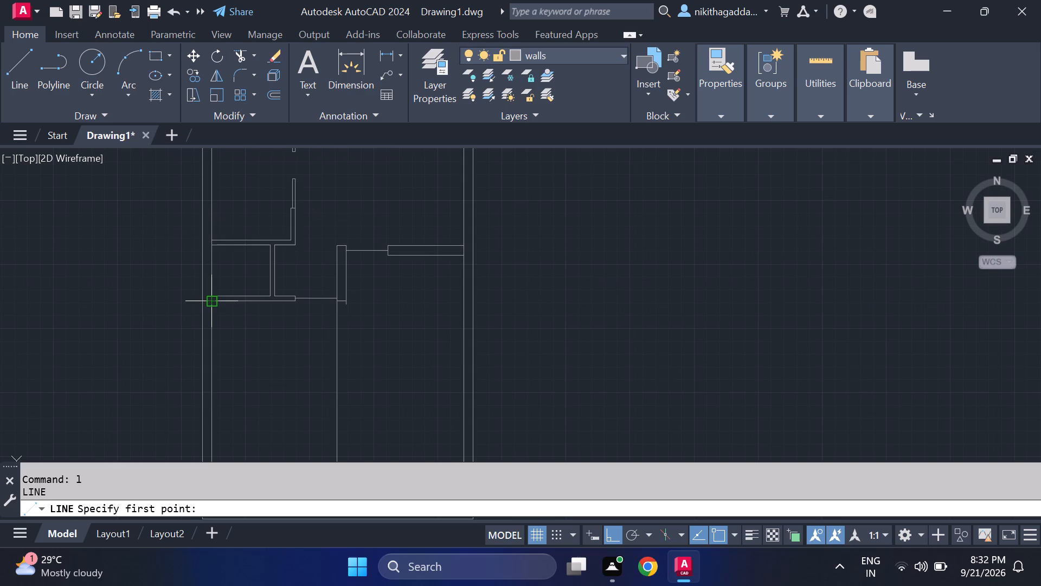
scroll(211, 305, "up", 3)
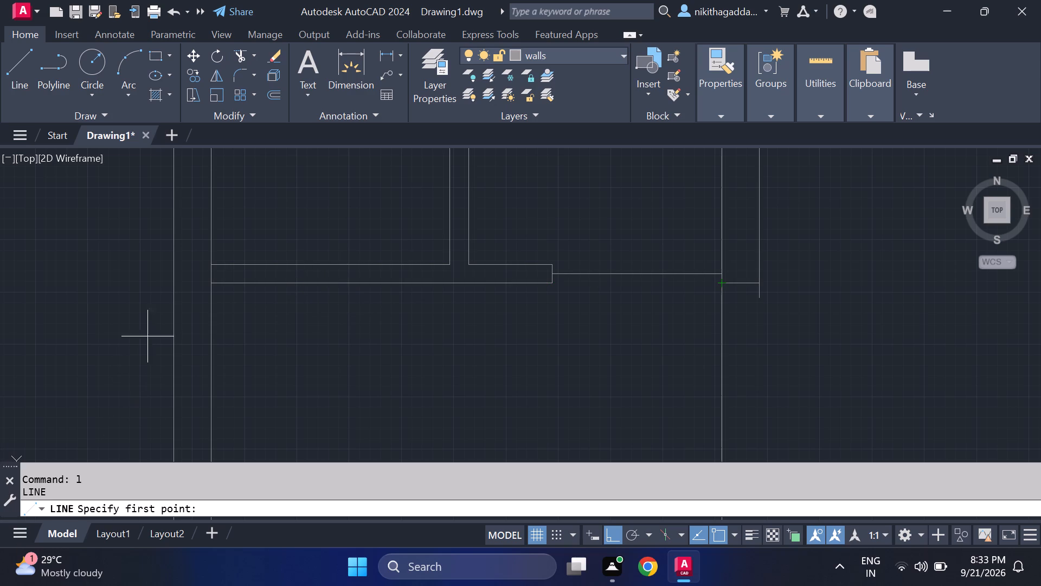
left_click(175, 284)
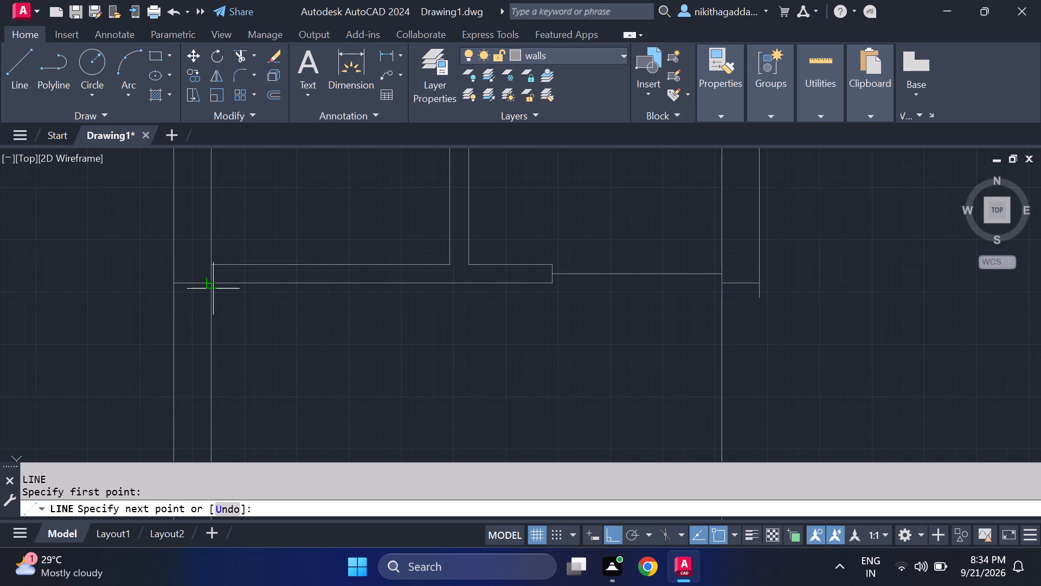
scroll(213, 287, "up", 2)
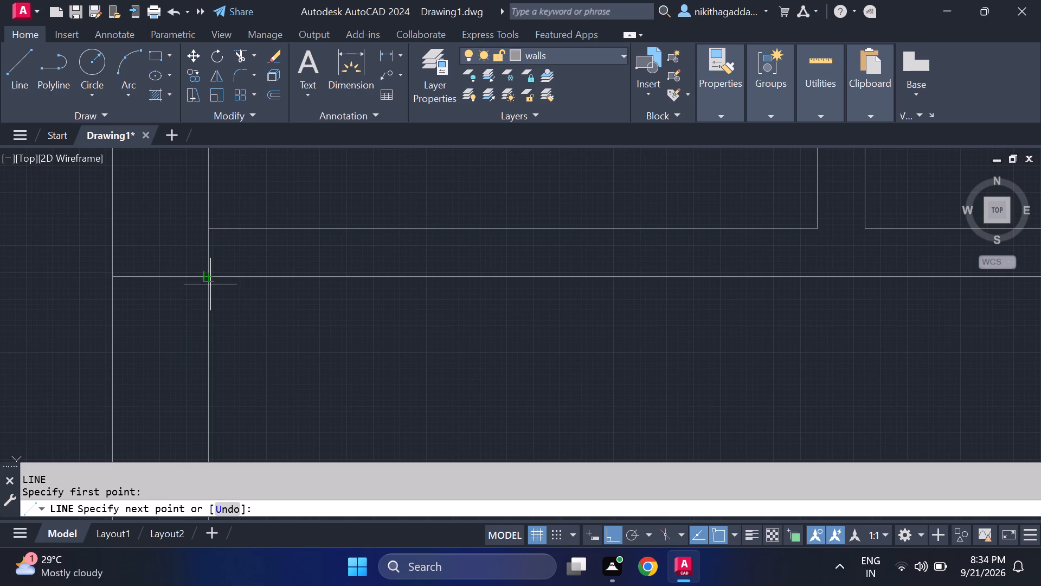
scroll(210, 284, "up", 4)
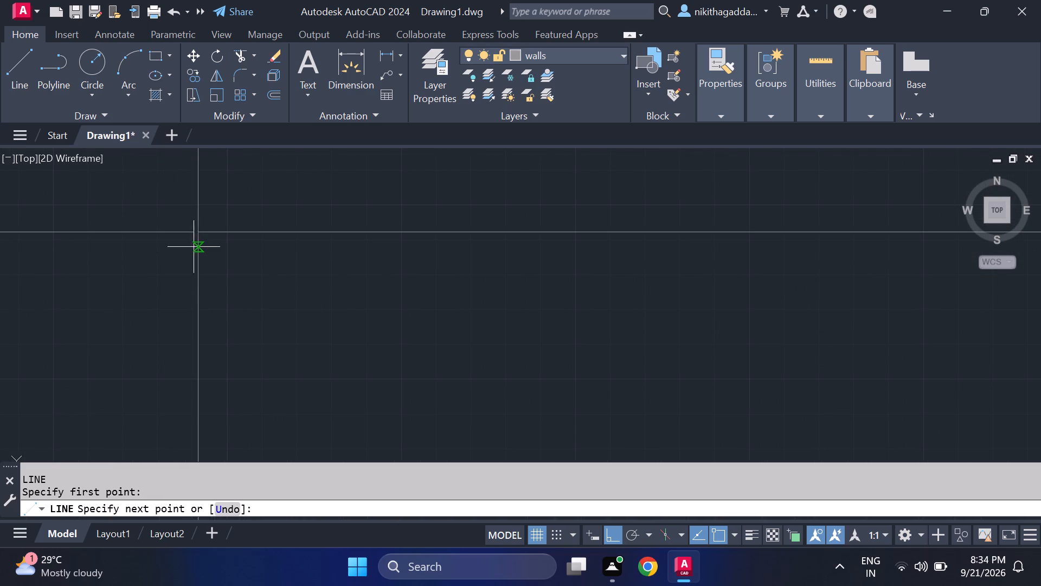
left_click(197, 233)
scroll(408, 310, "down", 4)
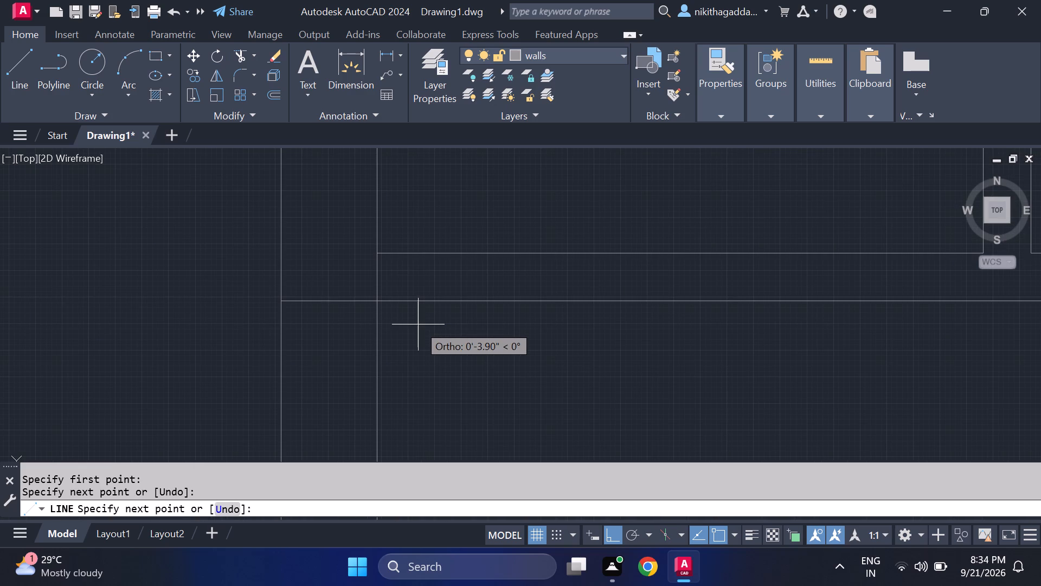
key("Escape")
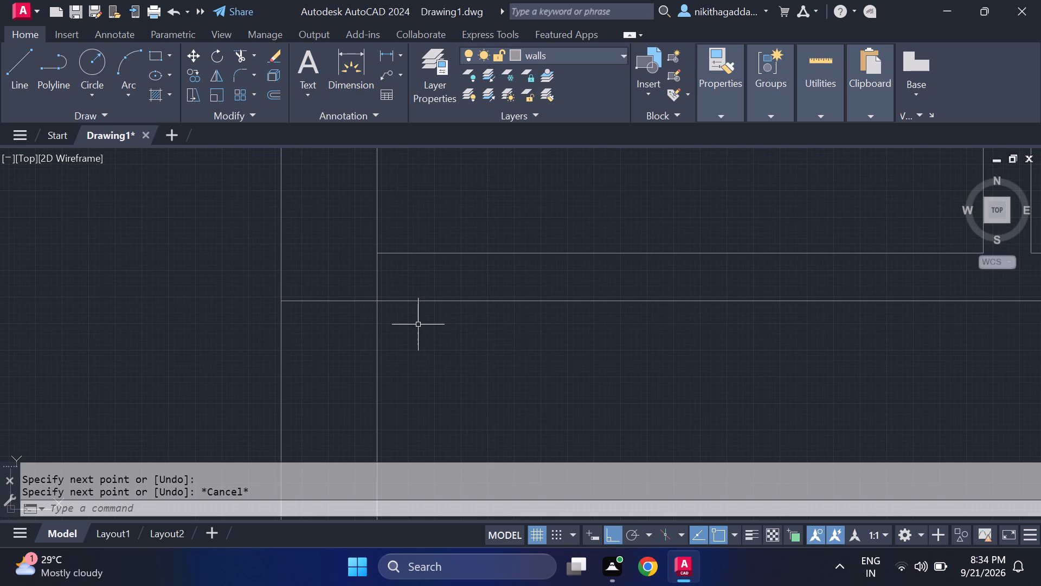
Trim the 9" vertical wall's right face and the left outer wall's inner face below the new cross lines.
scroll(423, 312, "down", 3)
middle_click_drag(587, 345, 529, 345)
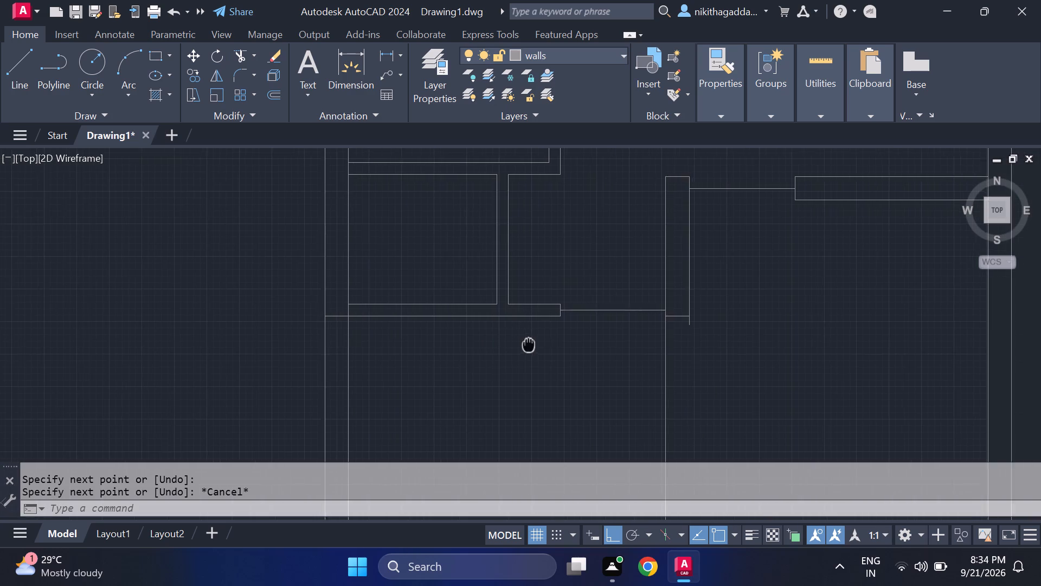
middle_click_drag(529, 345, 454, 323)
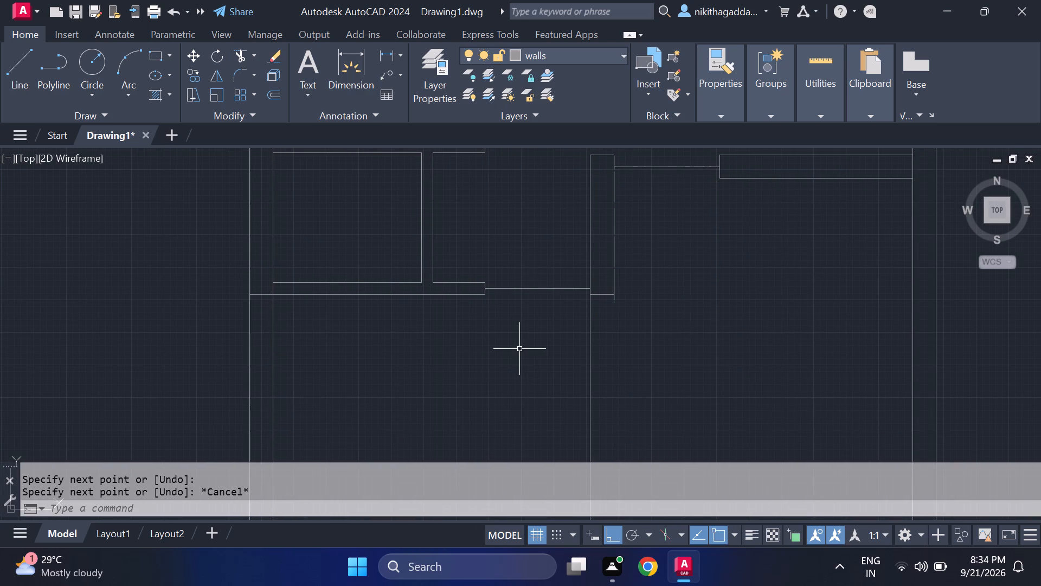
type("tr")
key("Return")
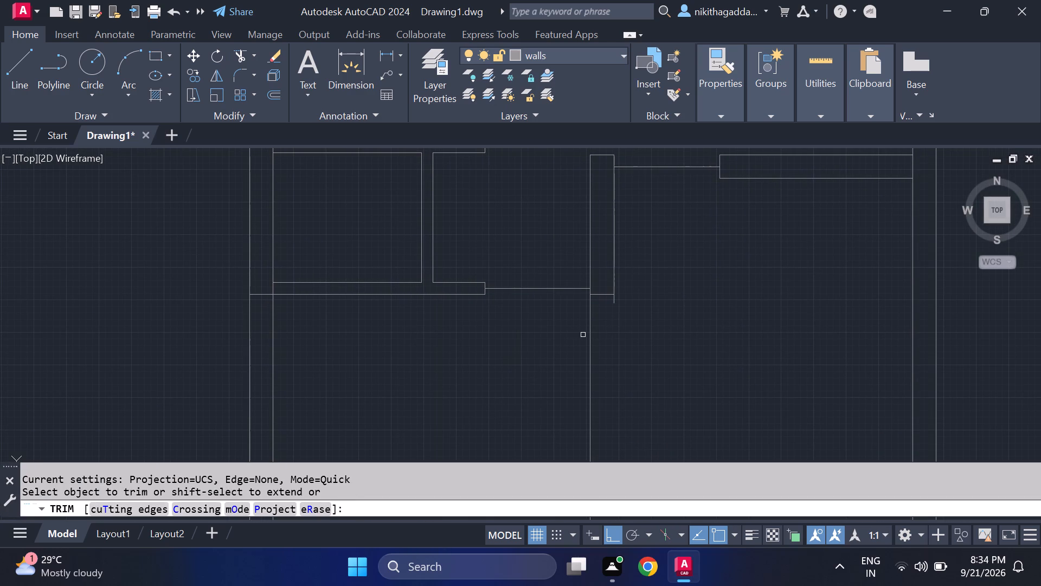
left_click(615, 302)
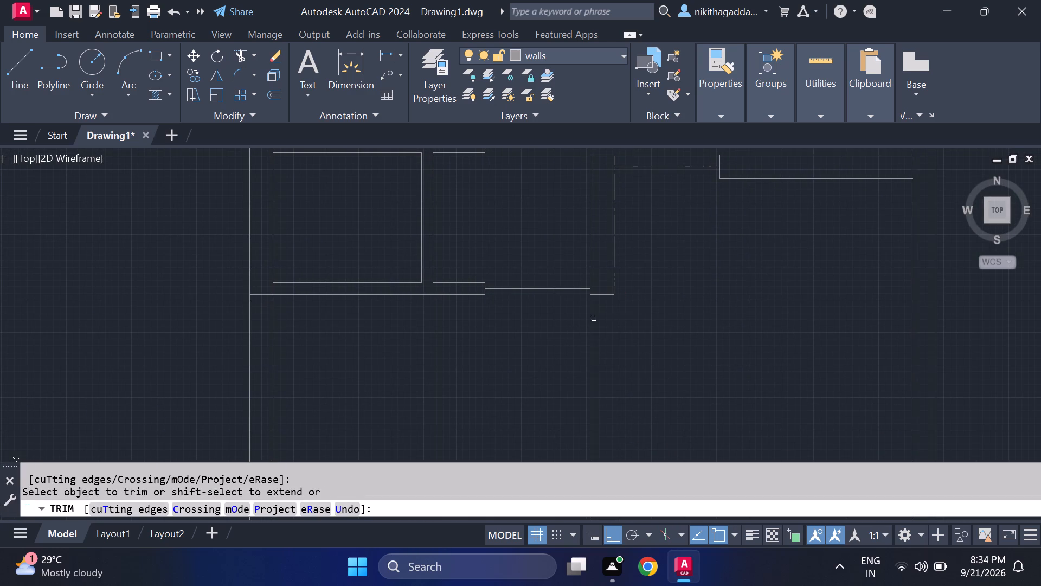
left_click(274, 351)
scroll(325, 352, "down", 3)
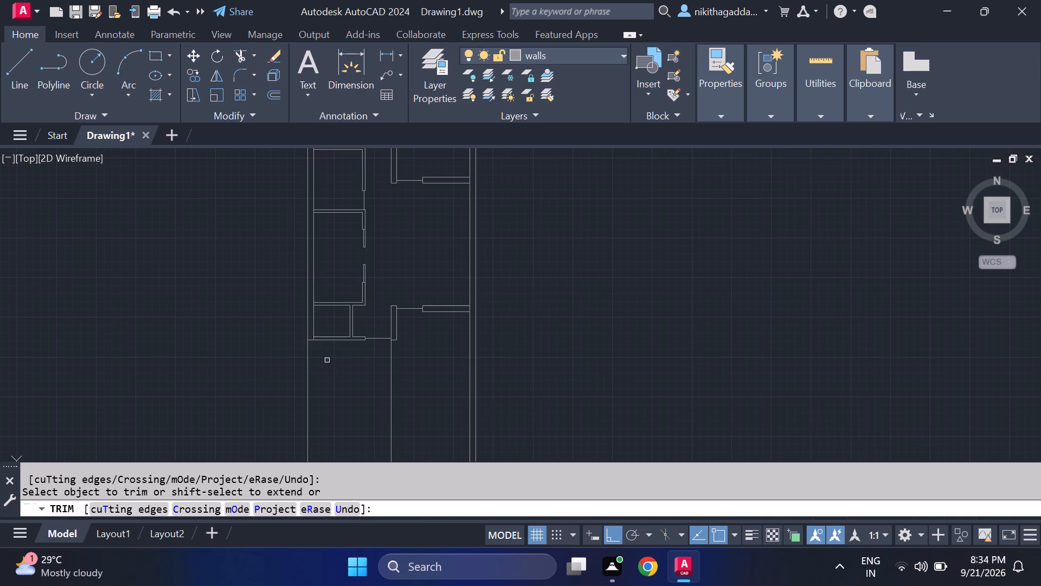
middle_click_drag(350, 391, 325, 323)
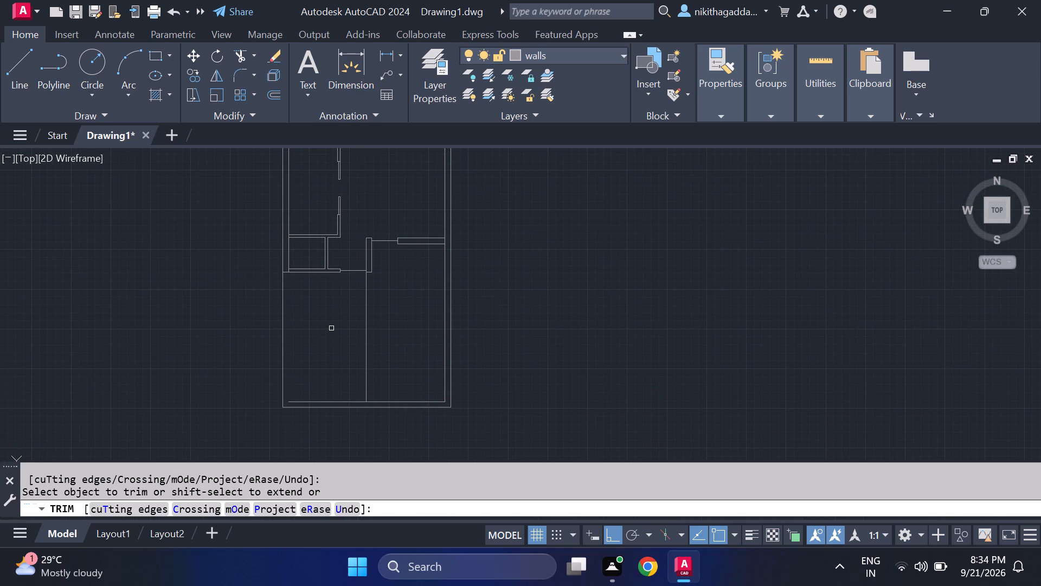
scroll(332, 329, "up", 2)
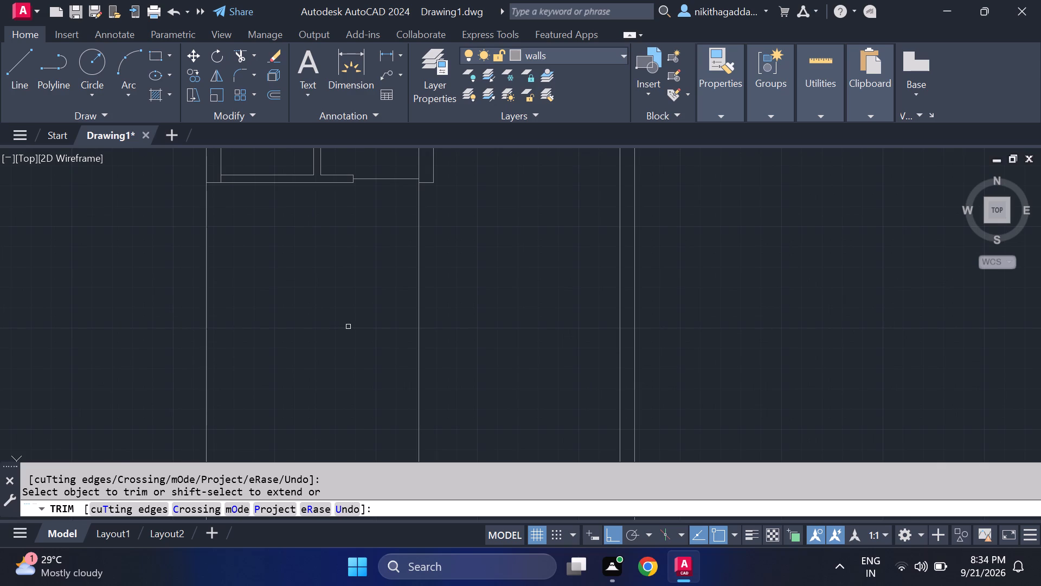
scroll(349, 326, "up", 1)
scroll(349, 326, "down", 2)
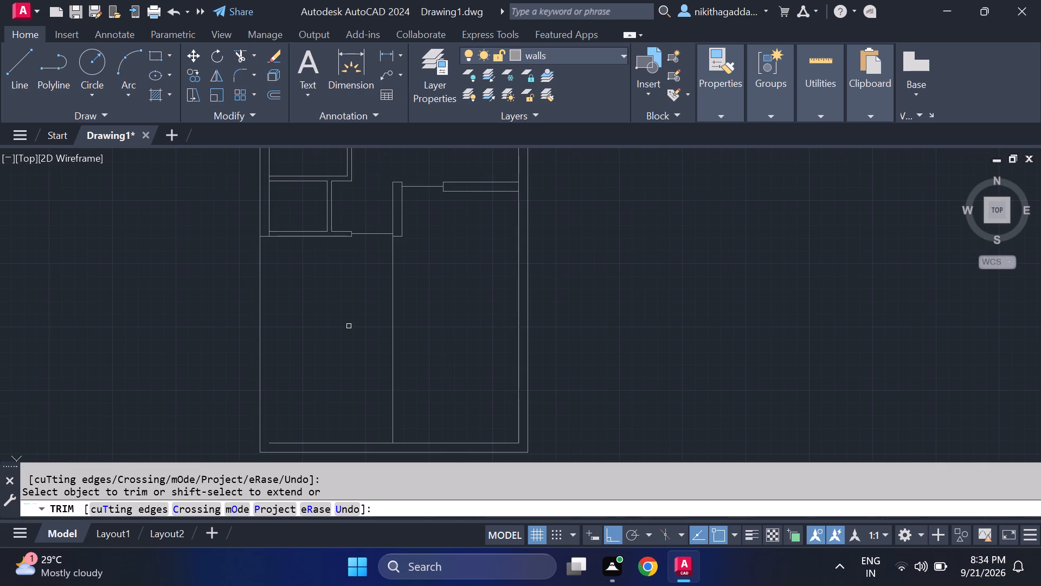
key("Escape")
Offset the left outer wall's outer line 4.5" inward.
type("of")
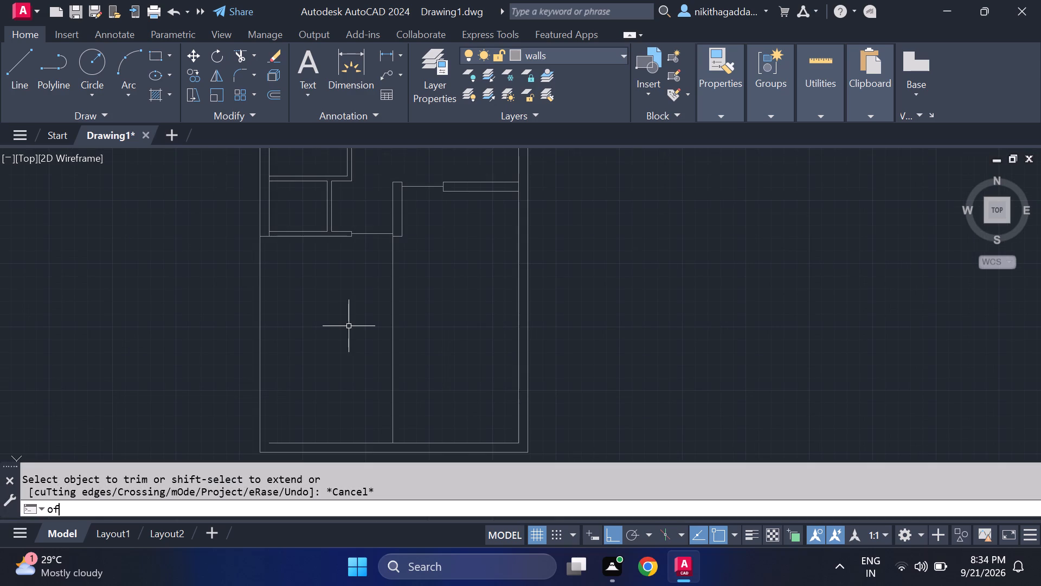
key("Return")
type("4.5")
key("shift+quotedbl")
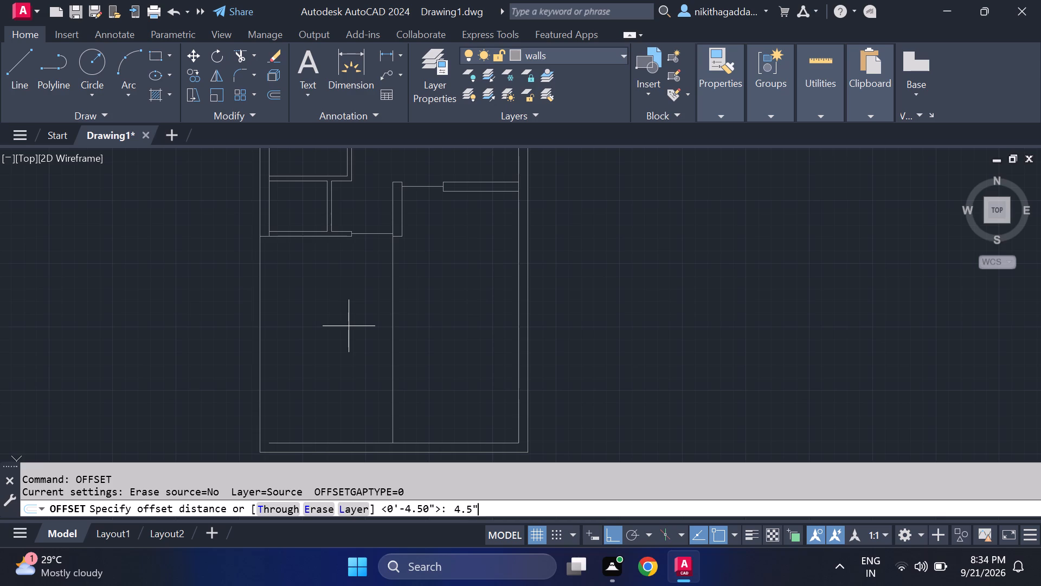
key("Return")
left_click(259, 313)
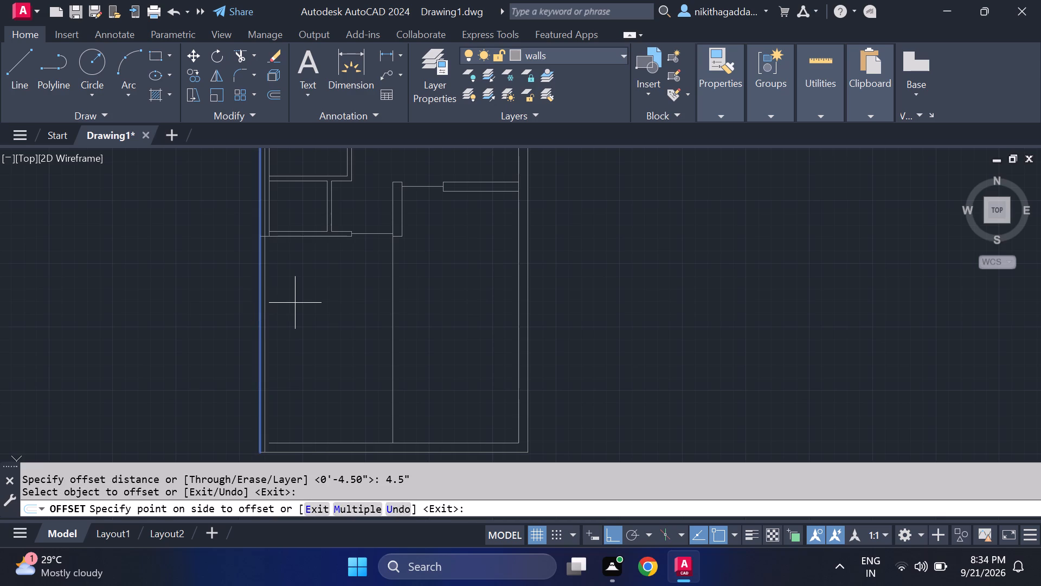
left_click(293, 303)
key("Escape")
Trim the 4.5" offset line inside the left outer wall above the short cross line.
type("tr")
key("Return")
scroll(266, 224, "up", 3)
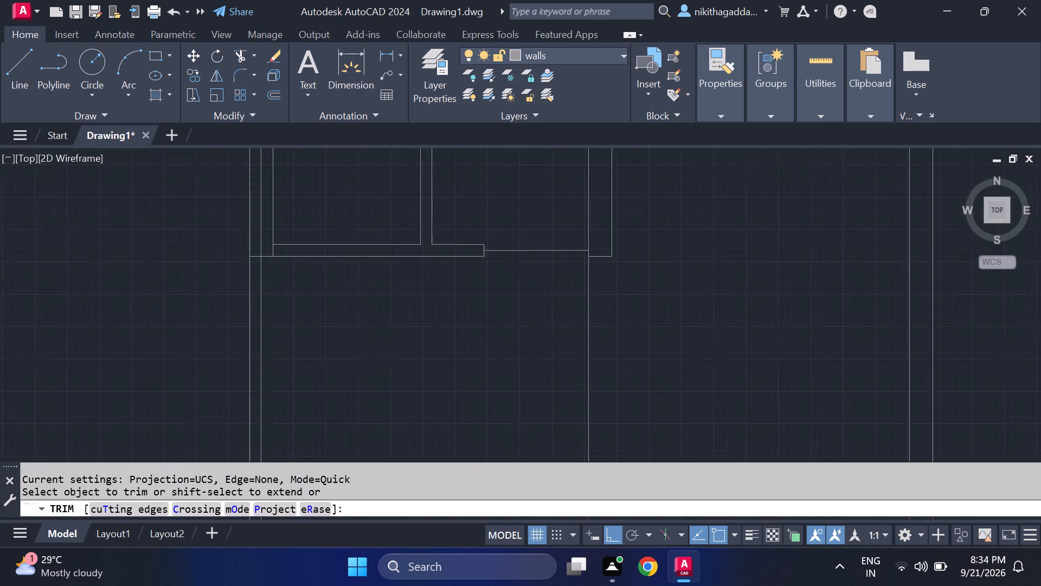
left_click(259, 227)
scroll(292, 293, "down", 4)
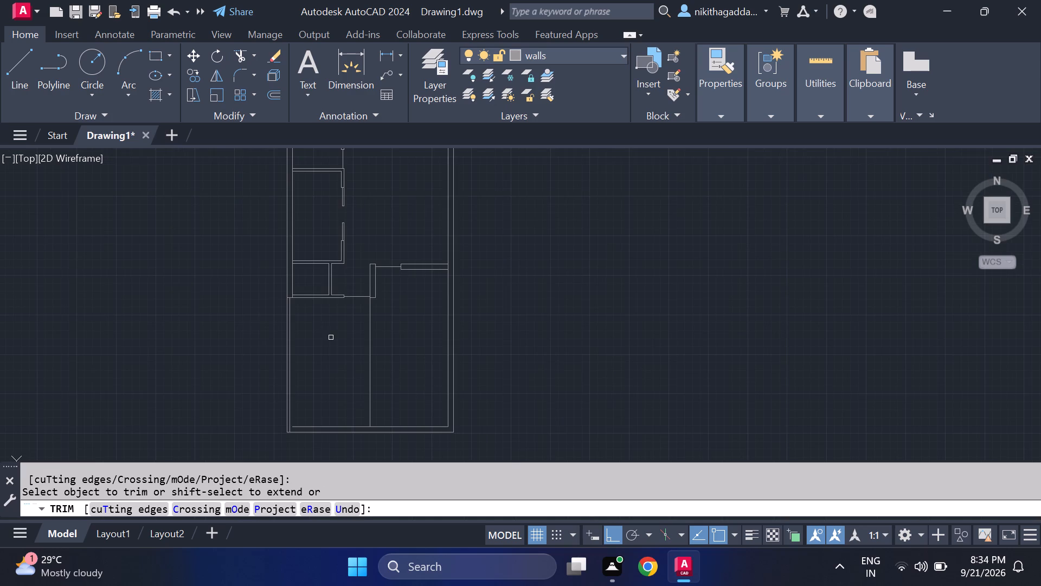
Extend the bottom outer wall's inner line leftward across the 4.5" wall to the left wall's outer line.
middle_click_drag(341, 353, 284, 324)
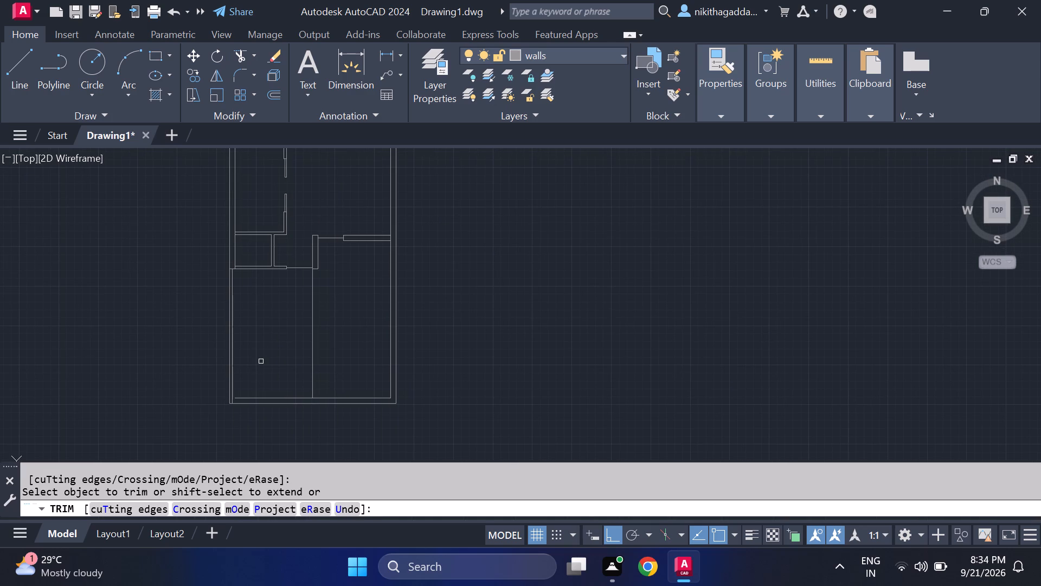
key("Escape")
type("ex")
key("Return")
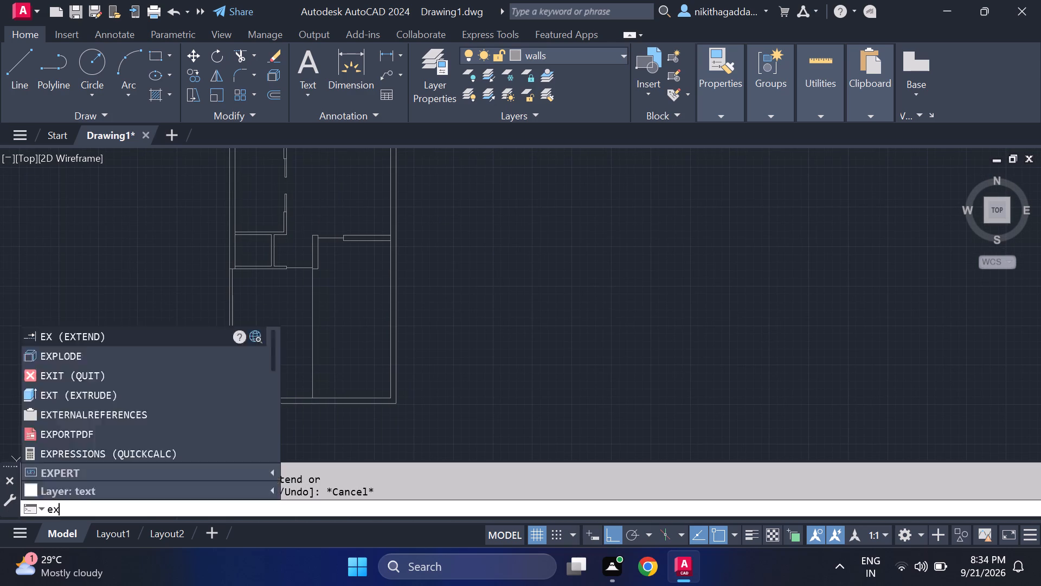
left_click(255, 400)
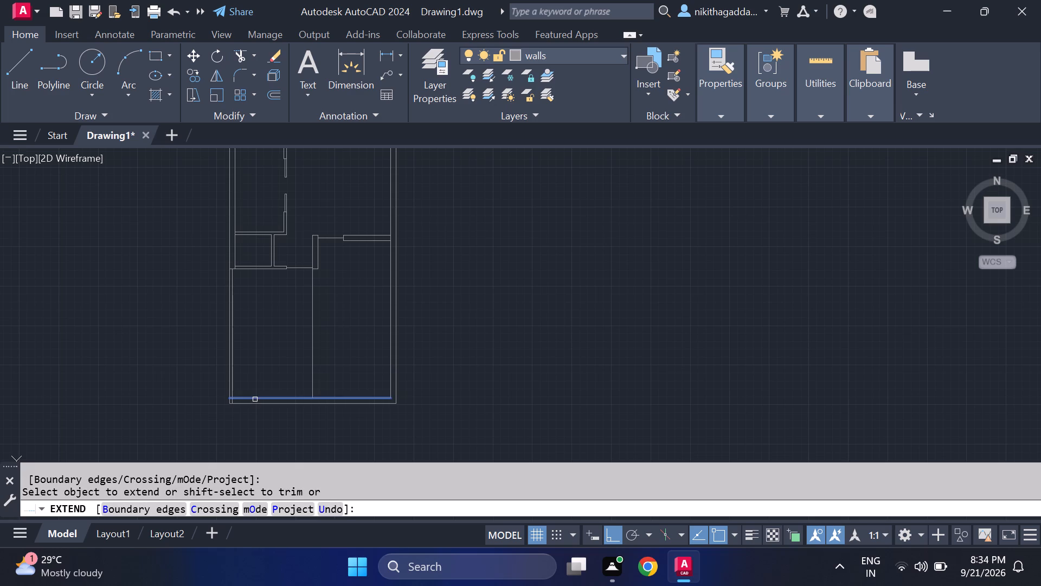
left_click(255, 399)
key("Escape")
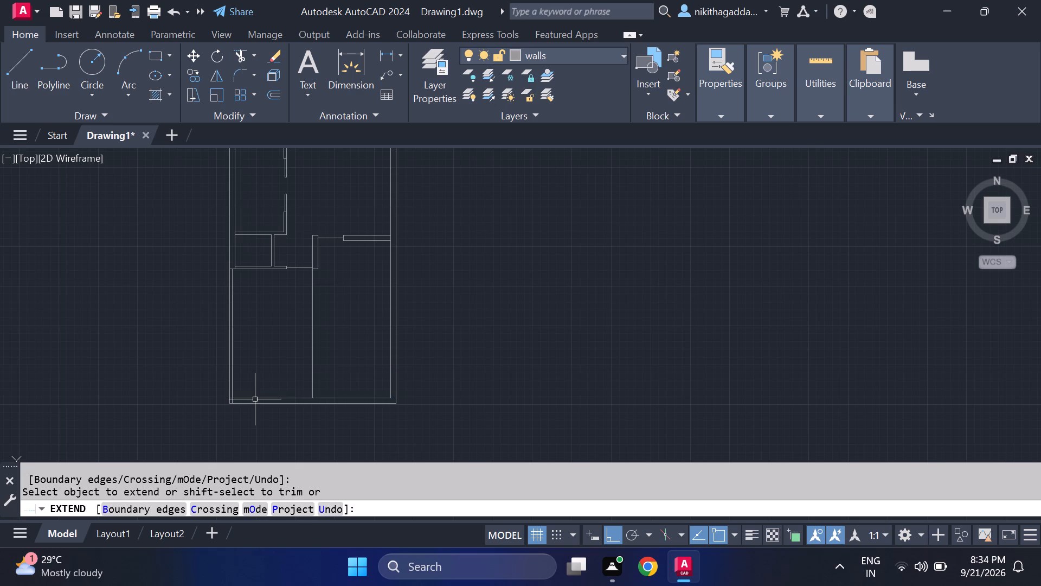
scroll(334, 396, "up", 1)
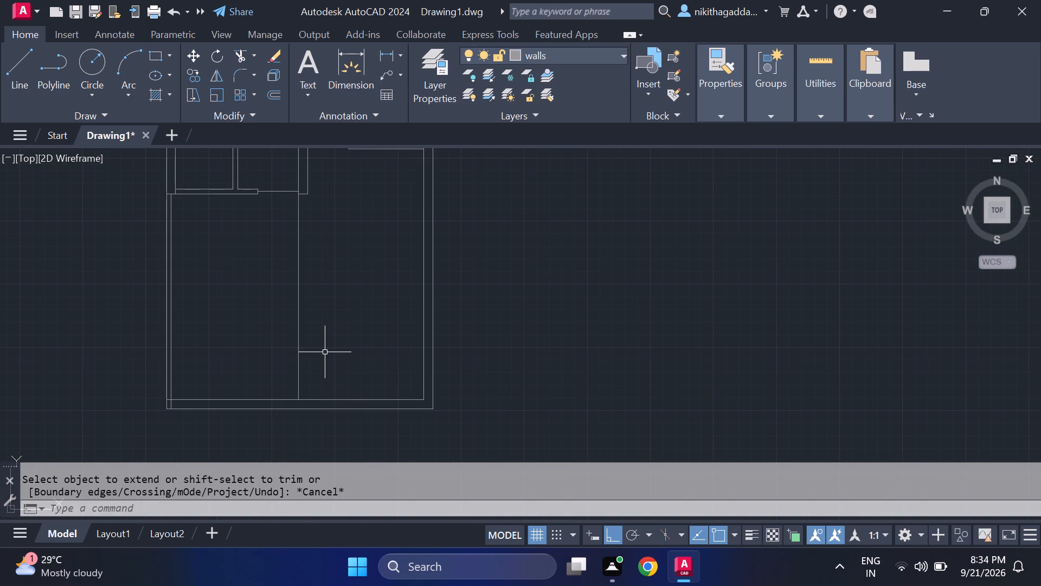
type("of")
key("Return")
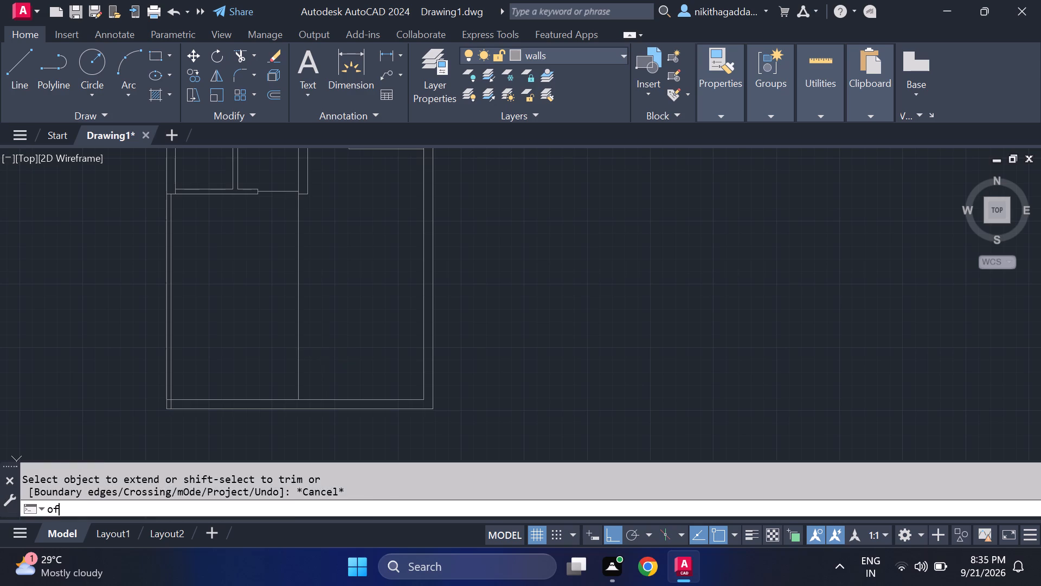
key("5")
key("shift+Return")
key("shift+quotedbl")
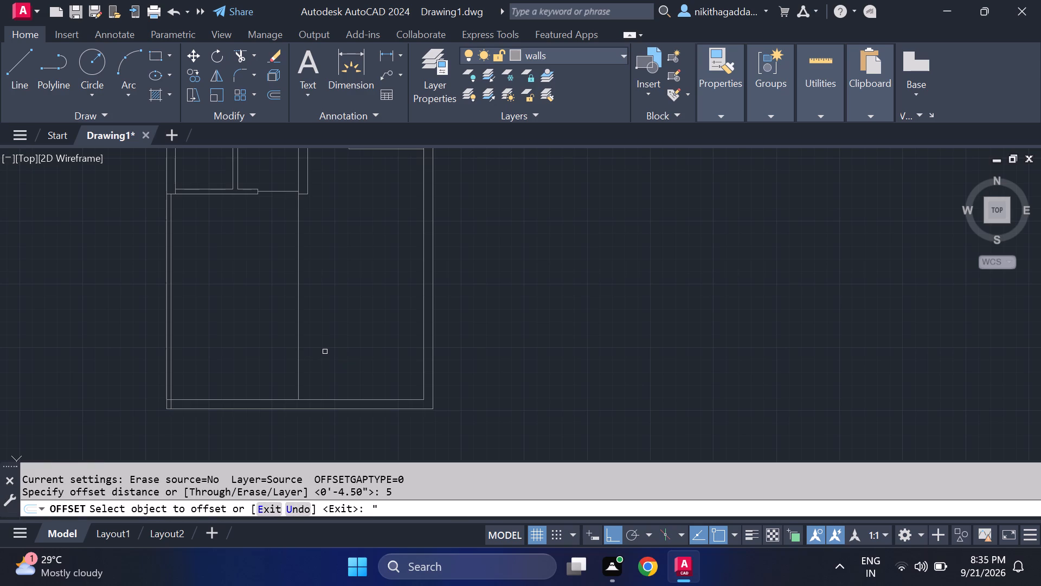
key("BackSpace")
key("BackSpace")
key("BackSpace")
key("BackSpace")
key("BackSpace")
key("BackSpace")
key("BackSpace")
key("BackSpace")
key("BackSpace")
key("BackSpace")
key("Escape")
Offset the long vertical line between the two lower rooms 5" to the right.
type("of")
key("Return")
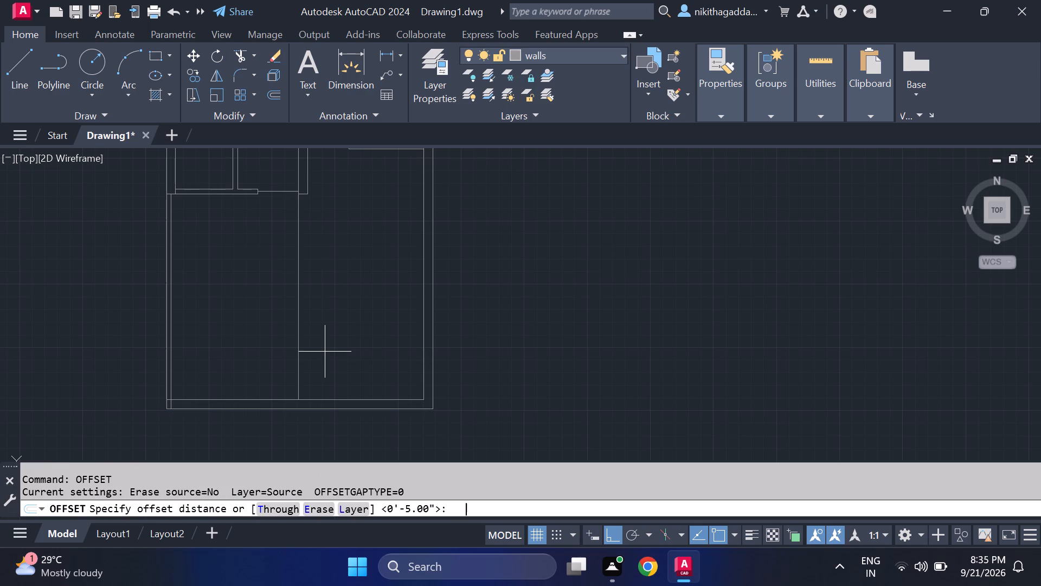
key("5")
key("shift+quotedbl")
key("Return")
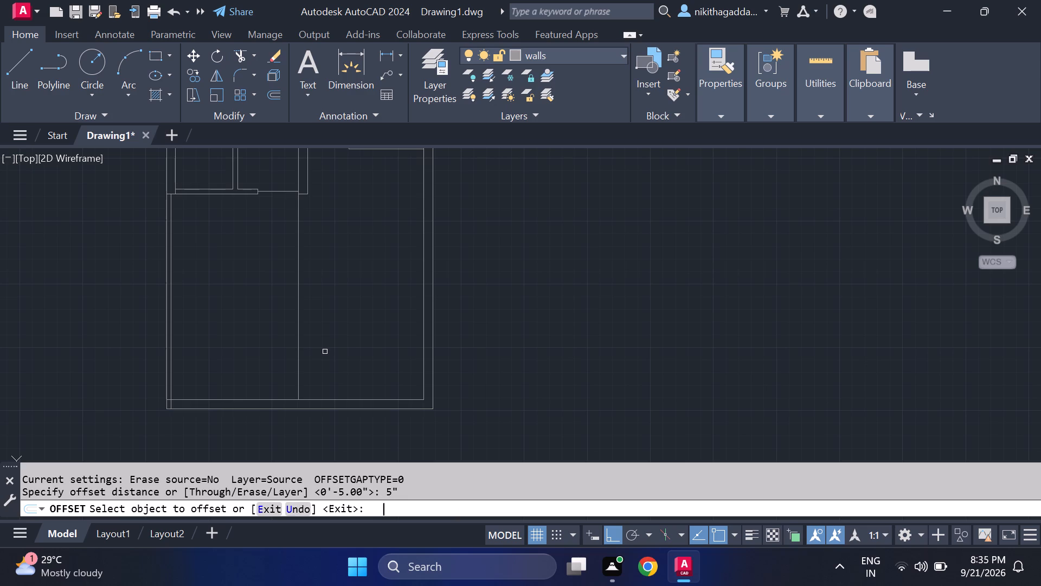
left_click(299, 221)
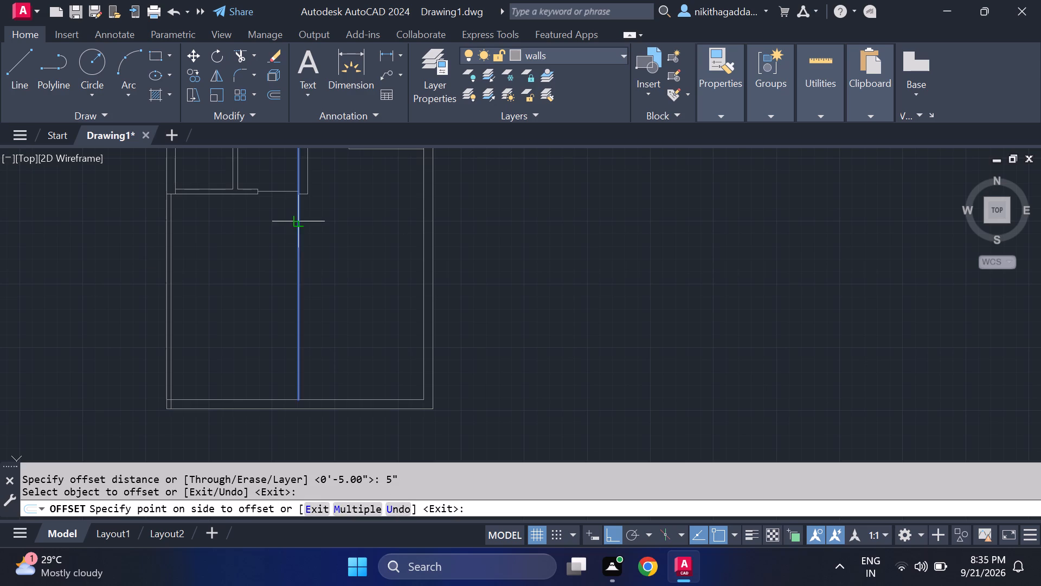
left_click(330, 220)
key("Escape")
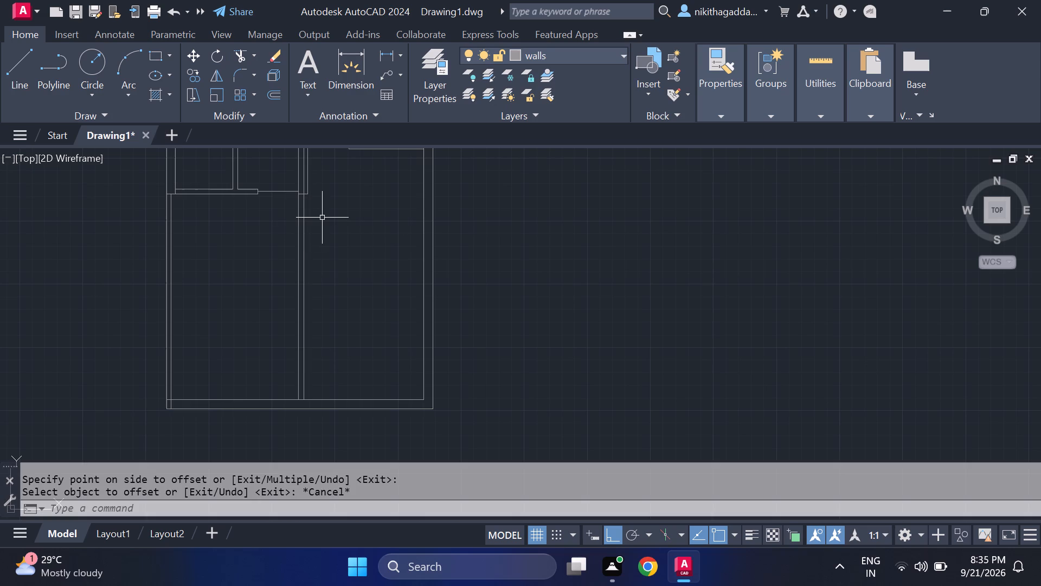
Trim the part of the 5" offset line that runs up inside the 9" vertical wall.
type("tr")
key("Return")
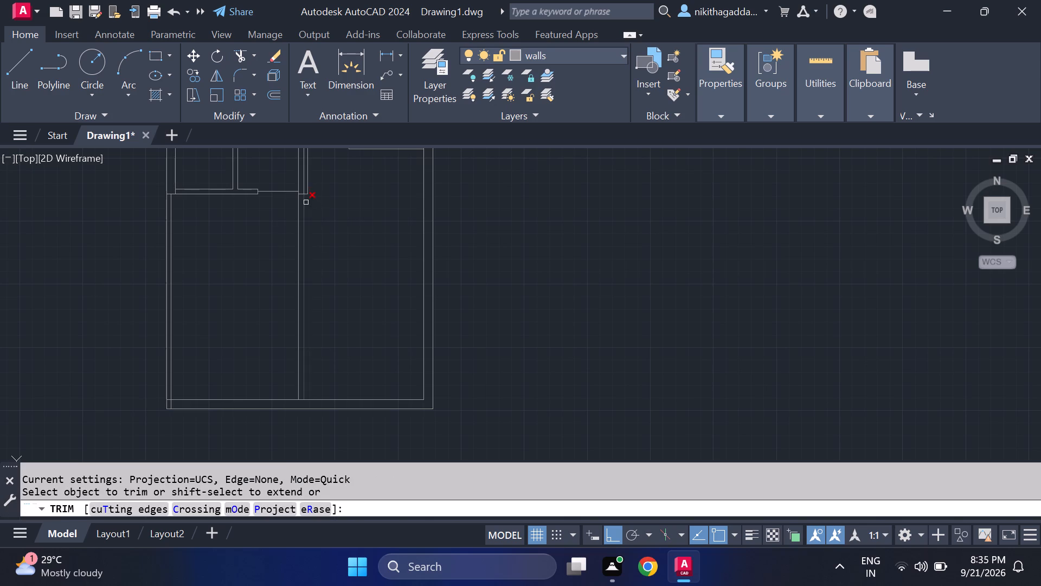
scroll(300, 180, "up", 3)
left_click(311, 194)
scroll(350, 237, "down", 4)
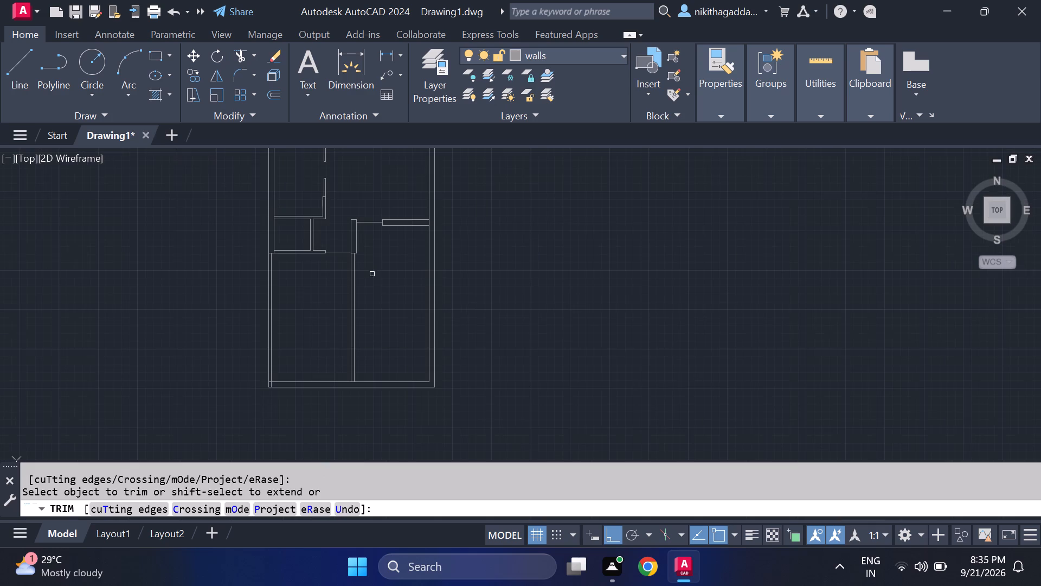
middle_click_drag(383, 289, 330, 225)
scroll(322, 266, "up", 2)
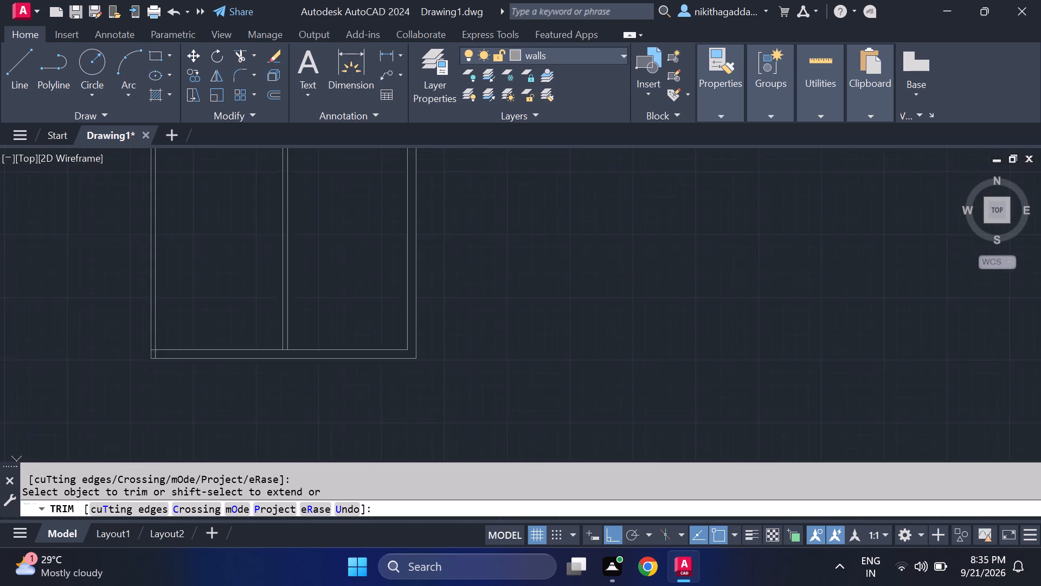
scroll(313, 305, "down", 1)
scroll(301, 341, "up", 2)
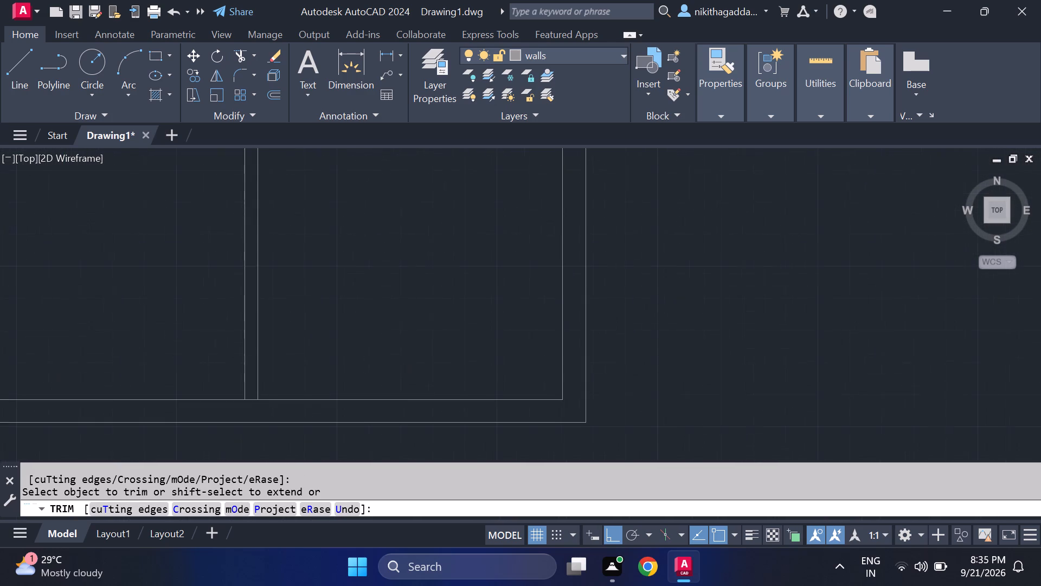
middle_click_drag(306, 340, 407, 317)
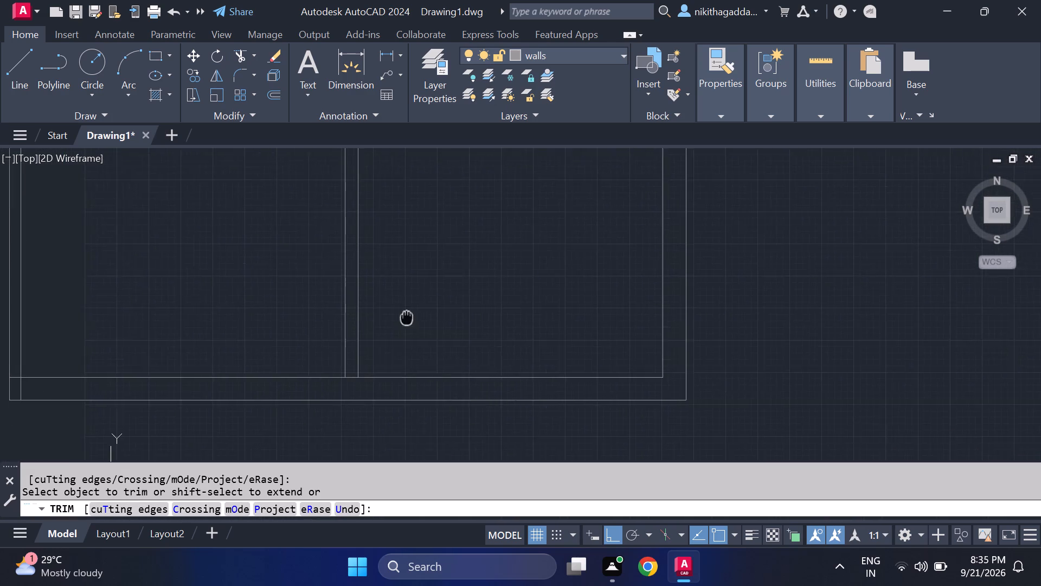
middle_click_drag(407, 317, 412, 321)
scroll(419, 339, "down", 2)
middle_click_drag(426, 307, 426, 355)
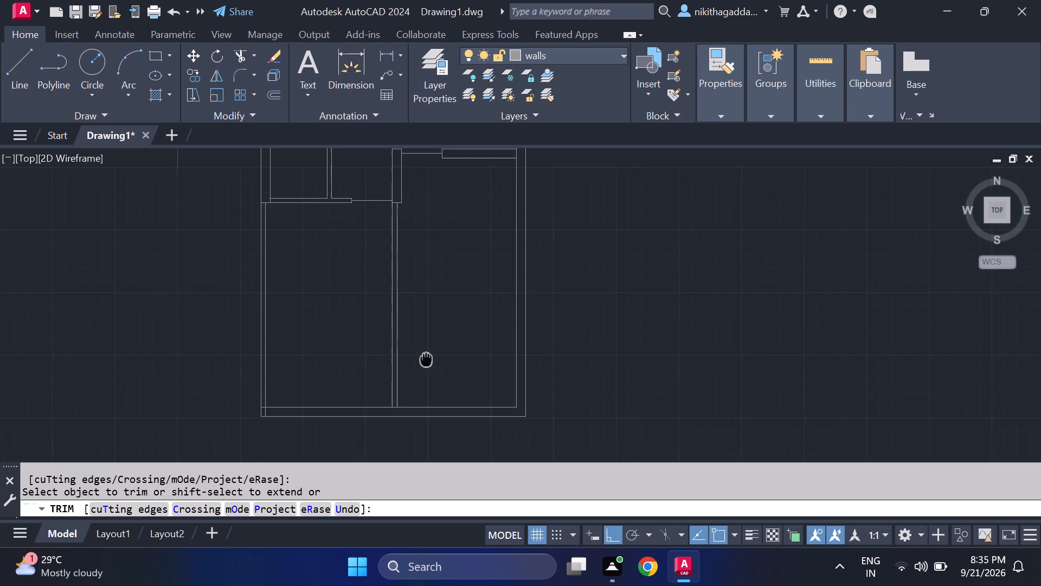
middle_click_drag(426, 355, 420, 324)
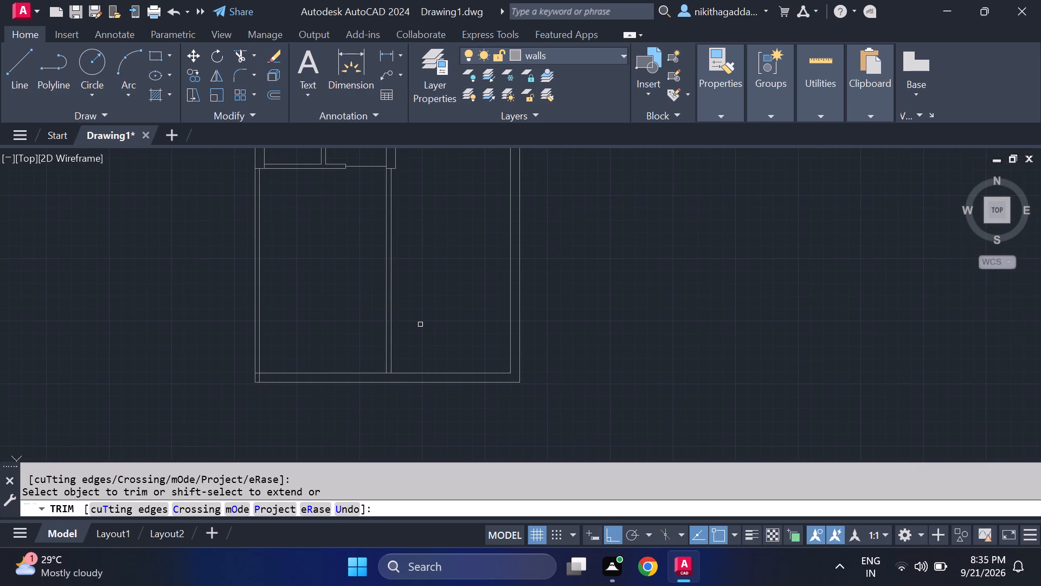
key("Escape")
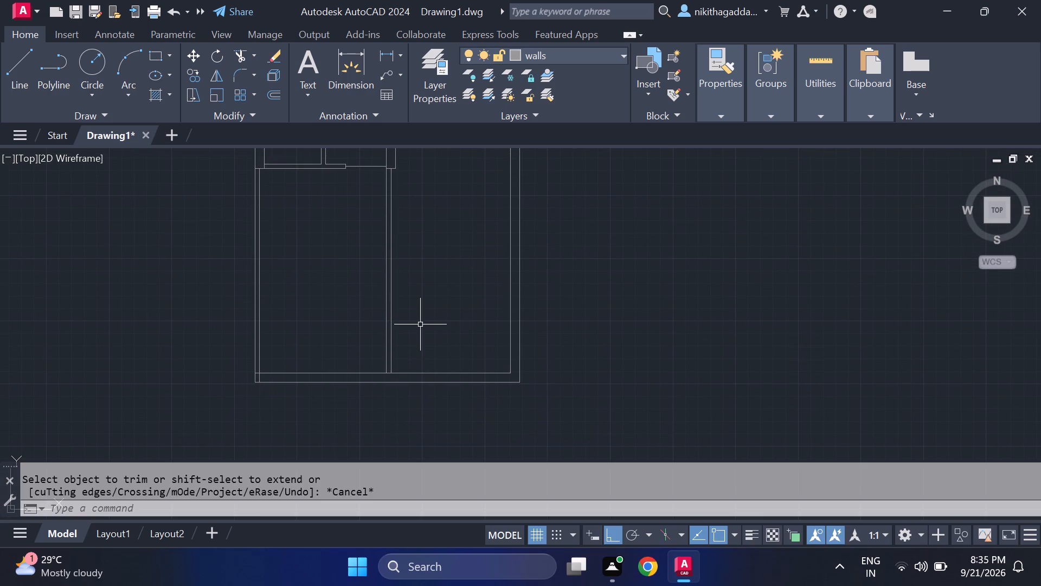
Extend both lines of the 5" partition wall down to the bottom outer wall's outer line.
type("ex")
key("Return")
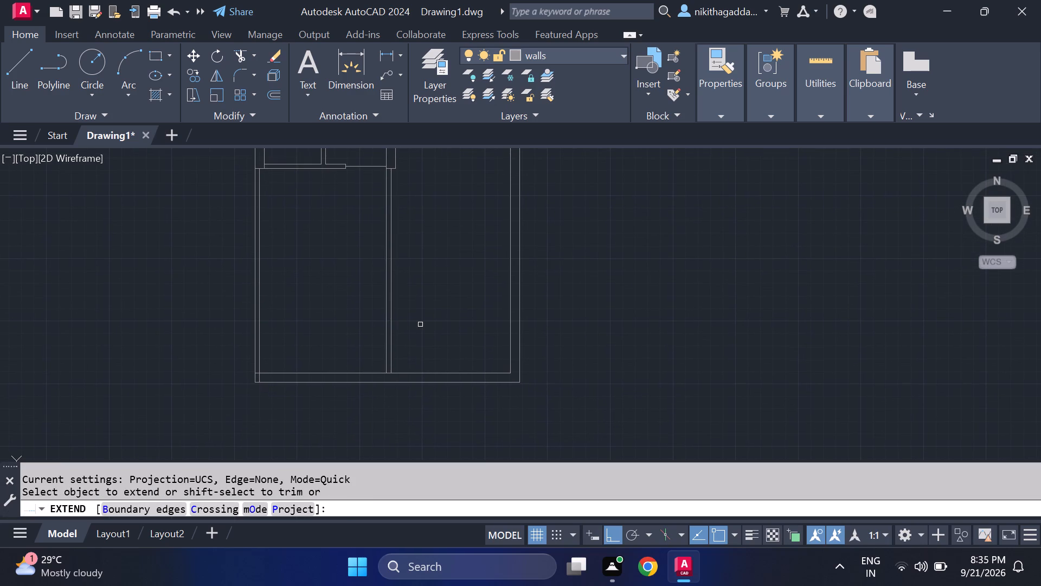
left_click(387, 352)
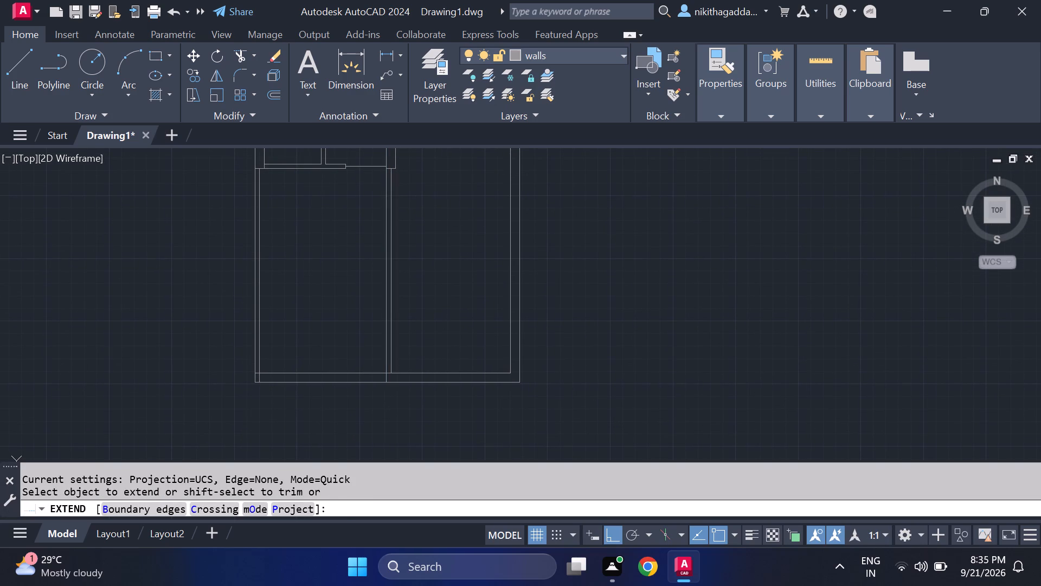
left_click(391, 350)
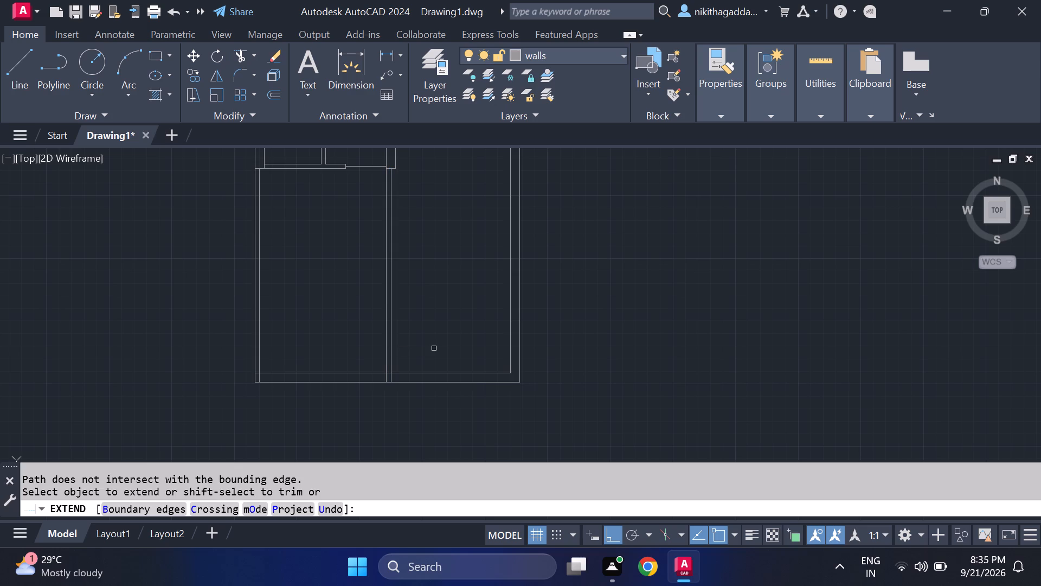
key("Escape")
Trim the bottom wall's inner line between the 5" partition and the right outer wall's inner face.
scroll(428, 366, "up", 1)
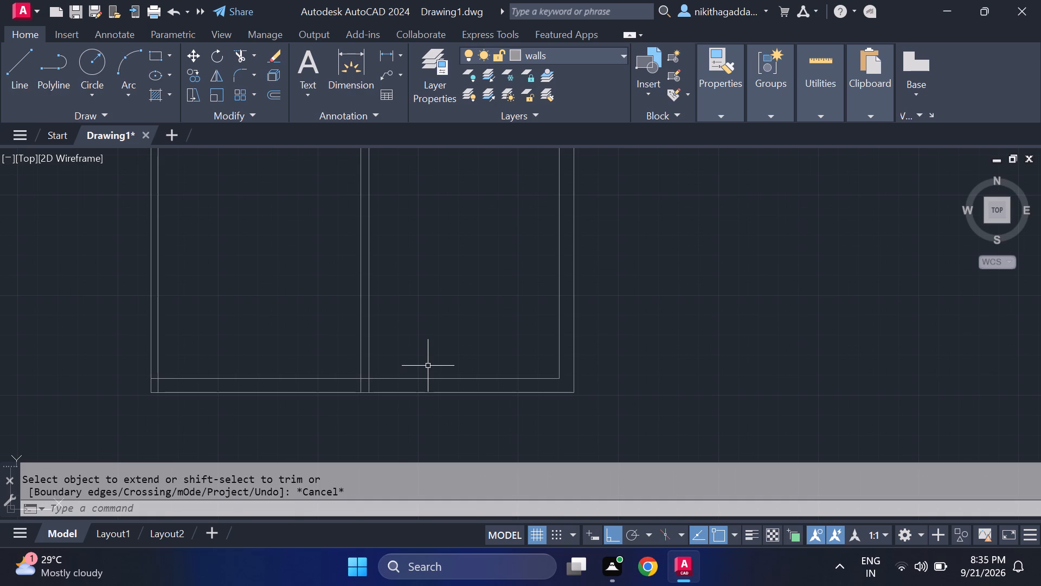
type("tr")
key("Return")
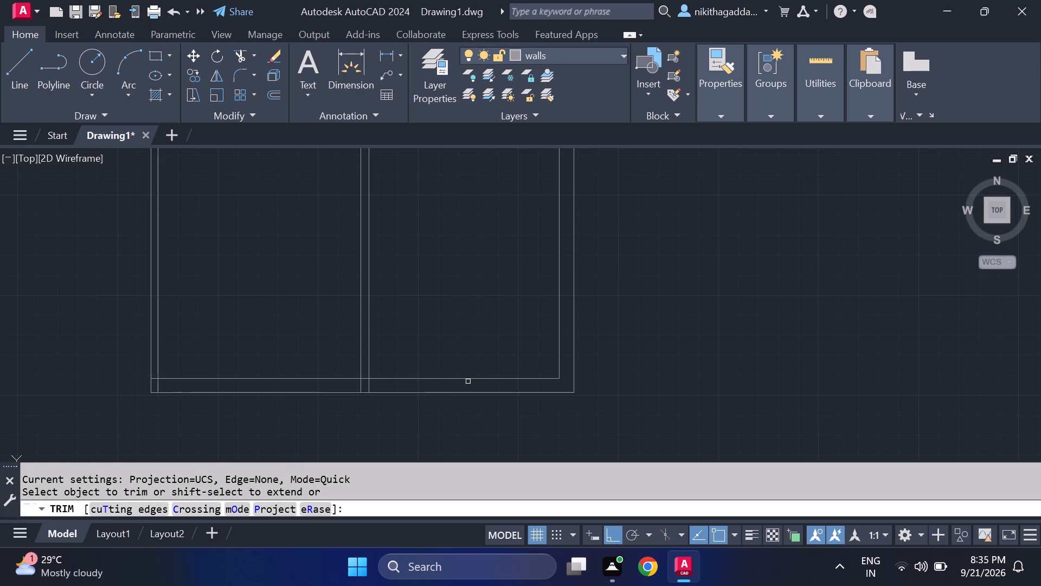
left_click(468, 379)
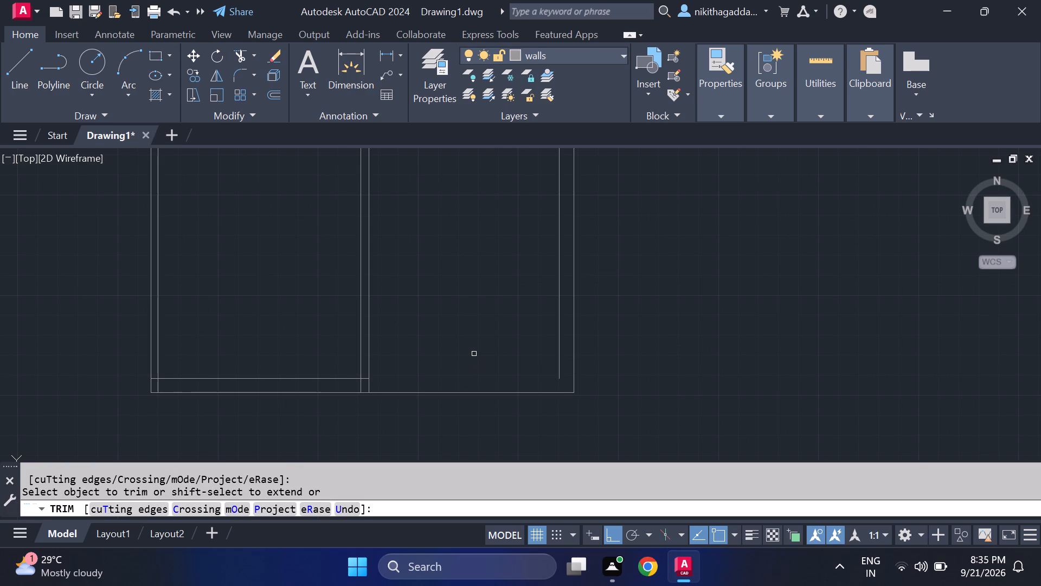
key("Escape")
Draw a thin wall's end and inner line from the midpoint of the lower-right room's bottom outer line to the right wall's inner face, joining its end.
key("l")
key("Return")
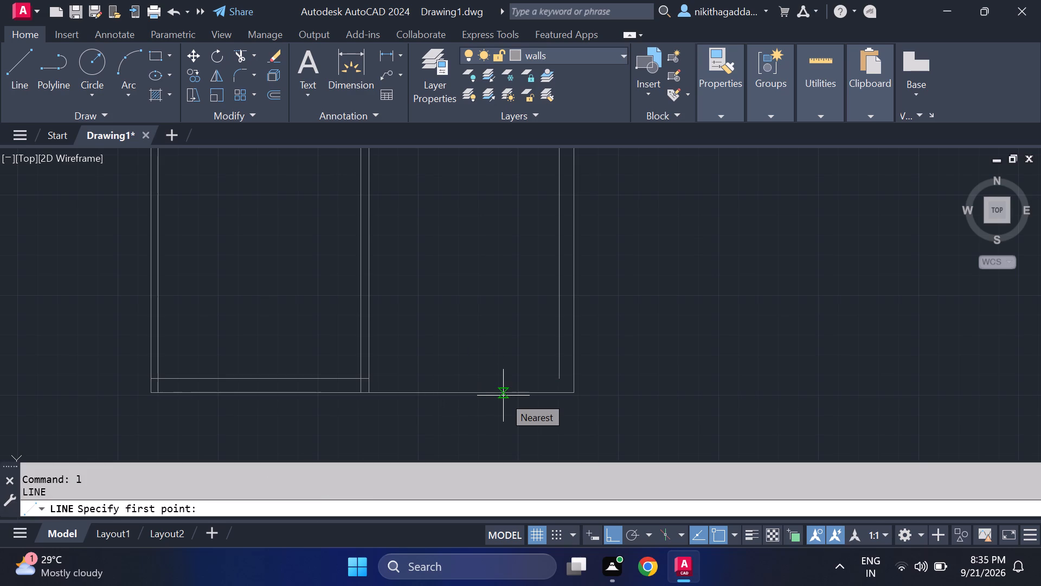
left_click(438, 395)
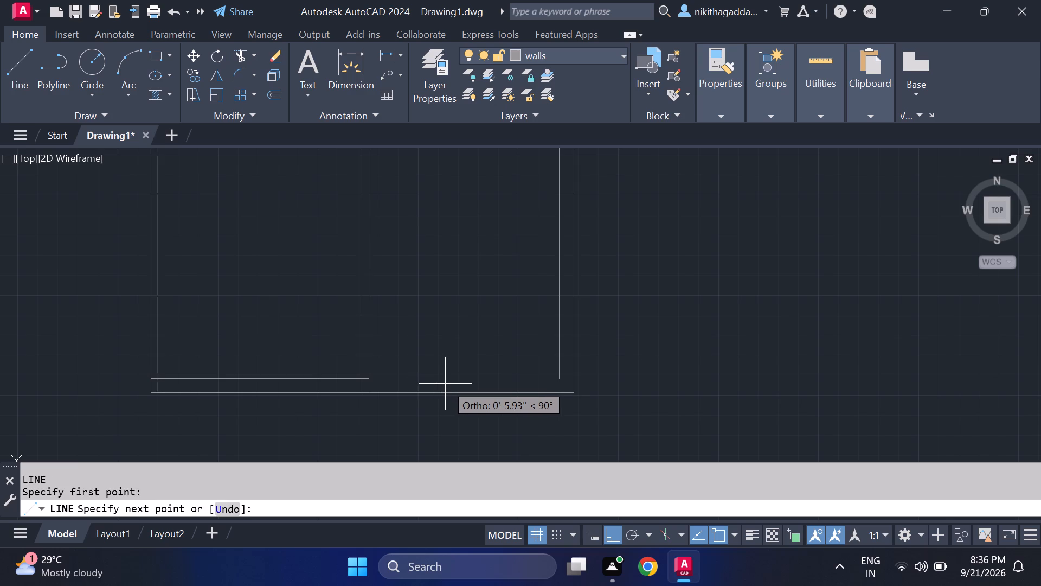
scroll(445, 384, "up", 2)
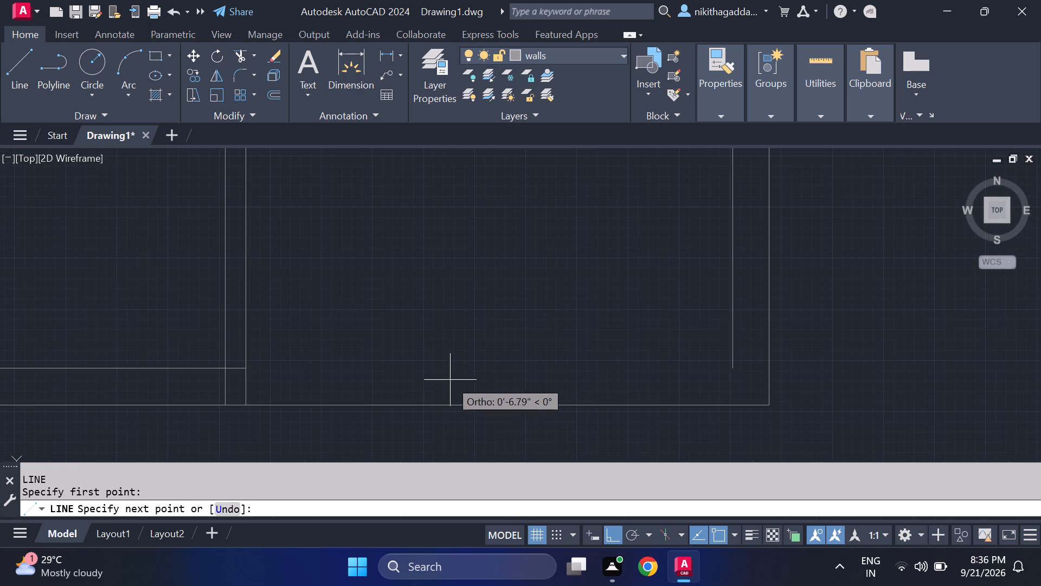
left_click(423, 392)
scroll(721, 382, "down", 1)
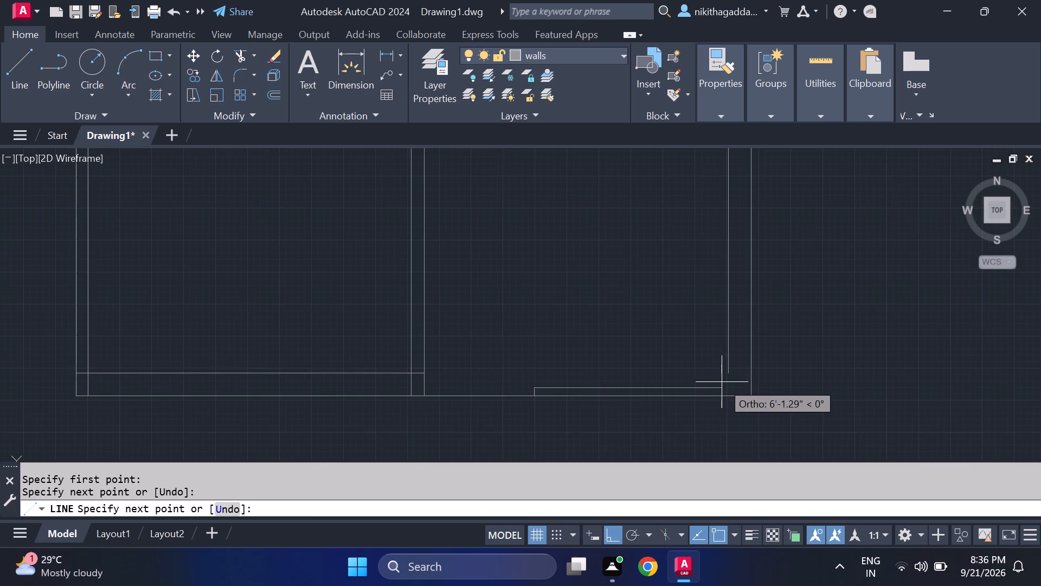
scroll(724, 382, "down", 1)
middle_click_drag(665, 391, 555, 421)
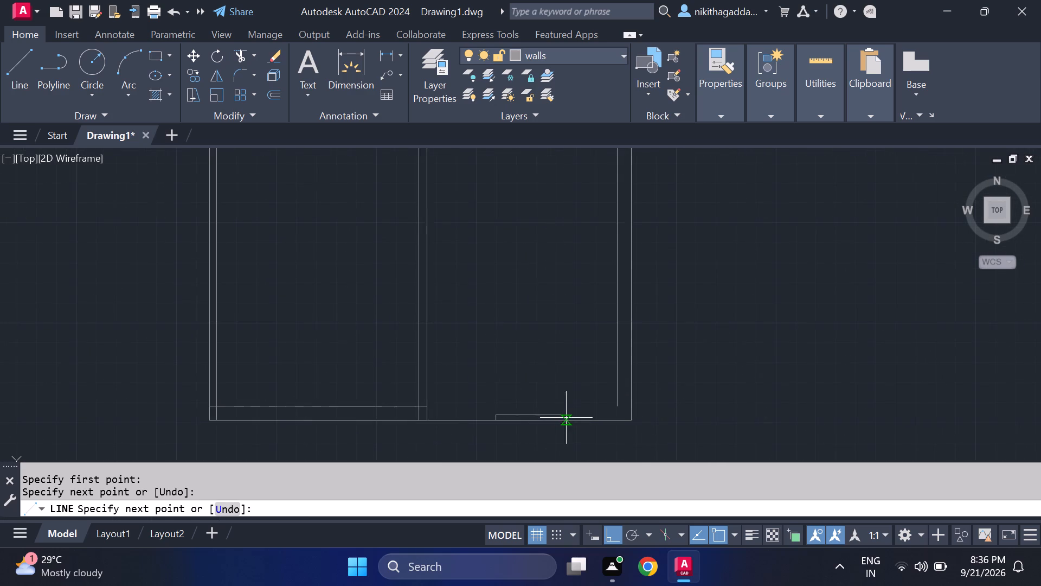
scroll(566, 418, "up", 3)
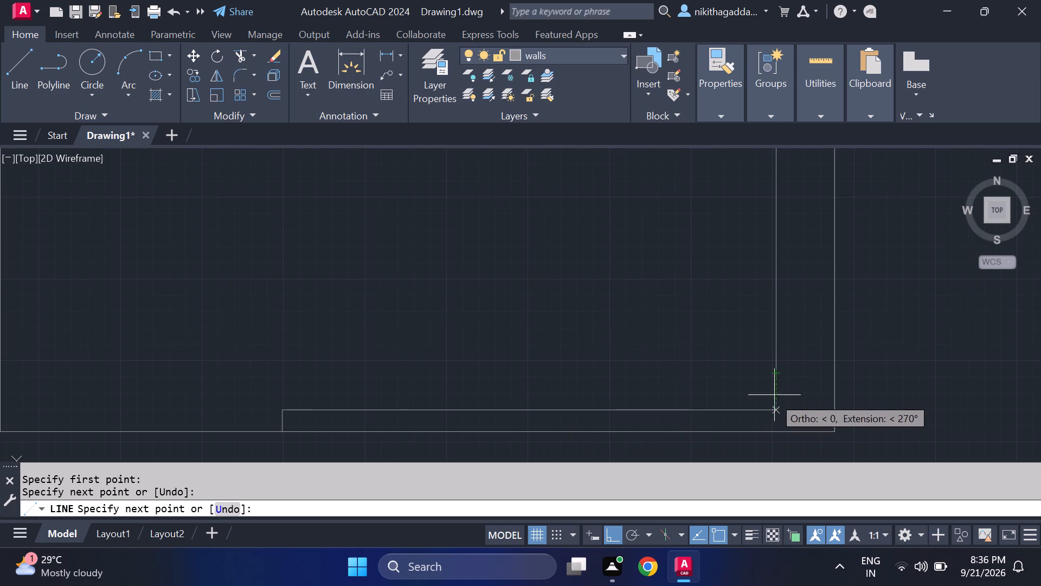
left_click(777, 411)
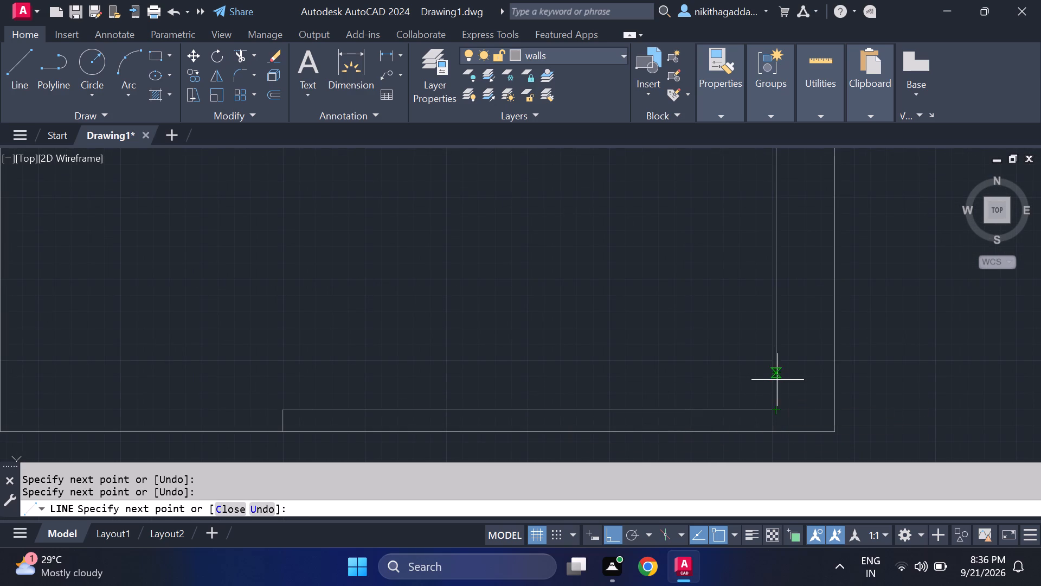
left_click(775, 376)
scroll(633, 339, "down", 2)
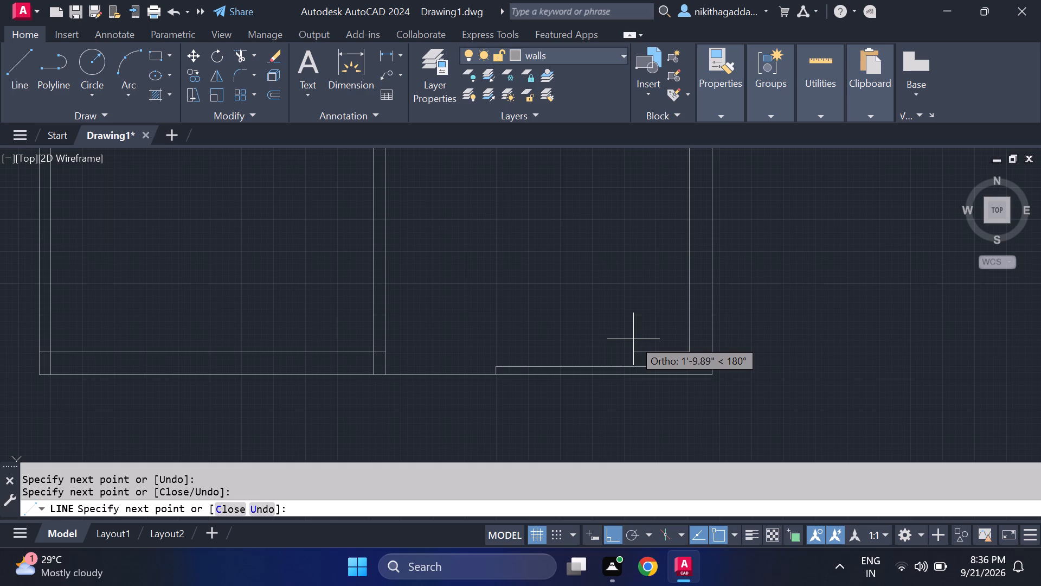
key("Escape")
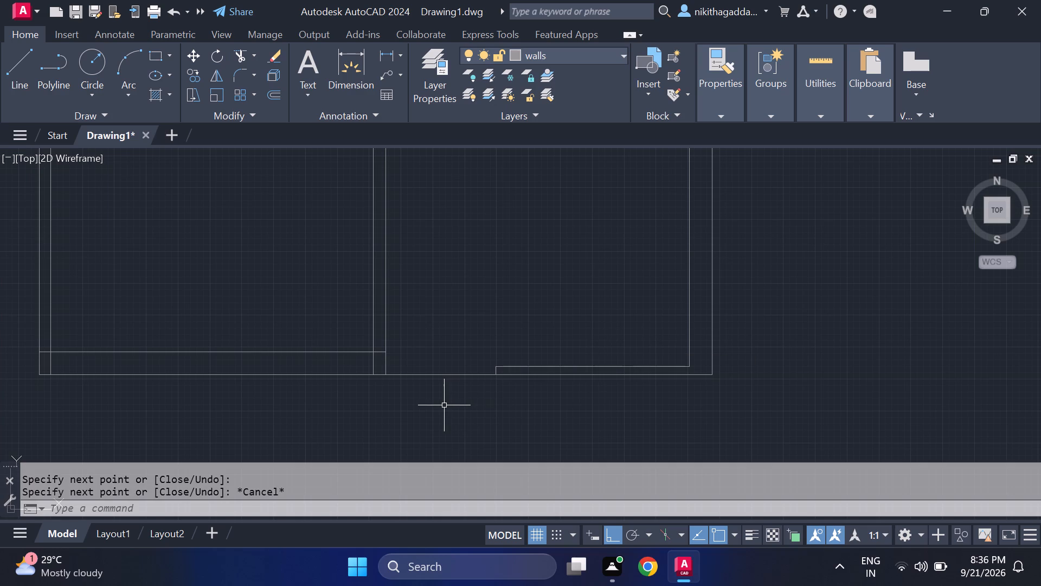
Trim the bottom outer line between the 5" partition and the new thin wall's end to create an opening.
type("tr")
key("Return")
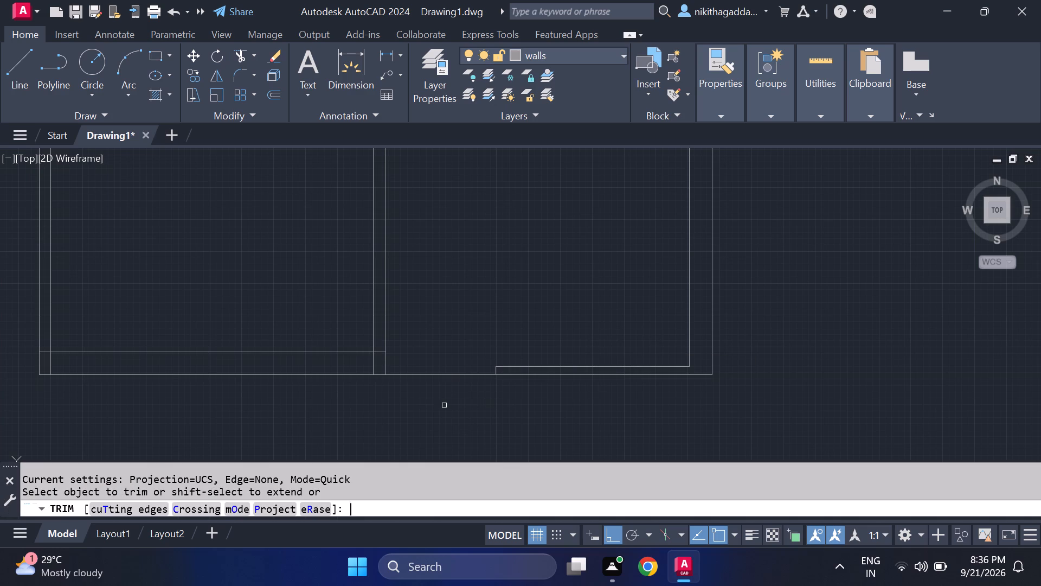
left_click(434, 375)
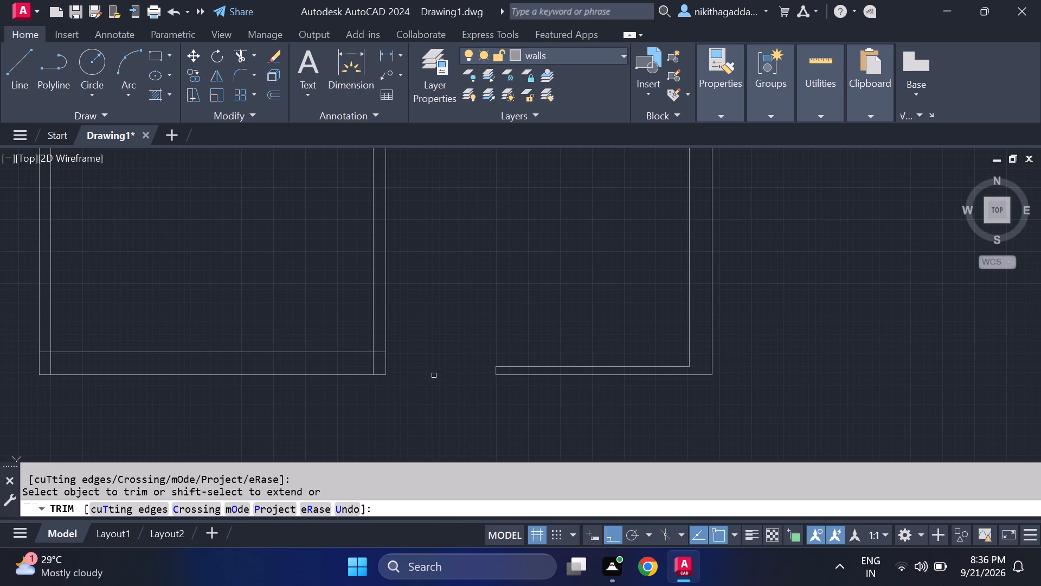
key("Escape")
Draw a horizontal panel line across the bottom opening from the thin wall's end midpoint to the 5" partition's right line.
key("l")
key("Return")
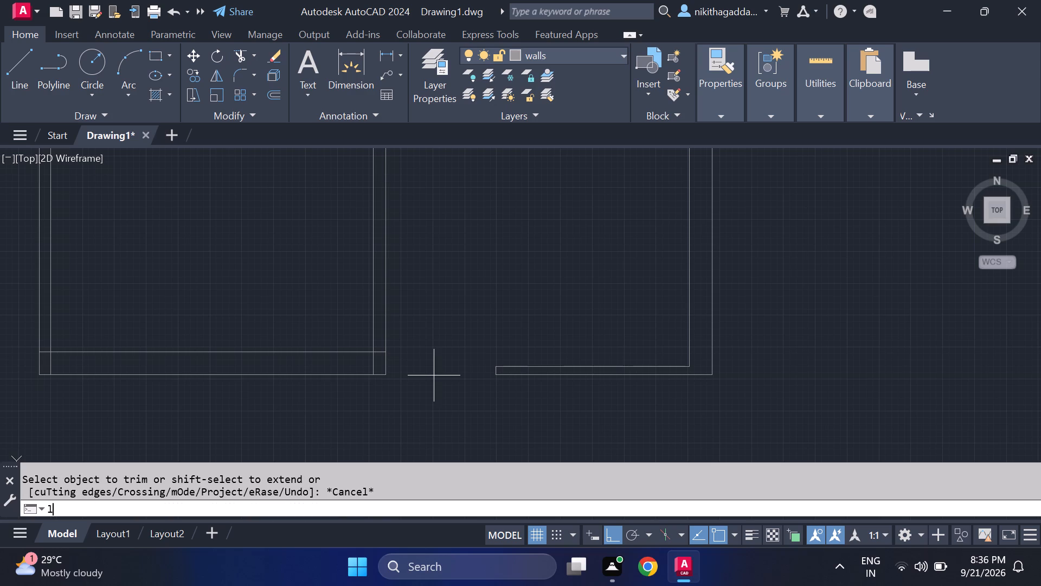
scroll(456, 387, "up", 3)
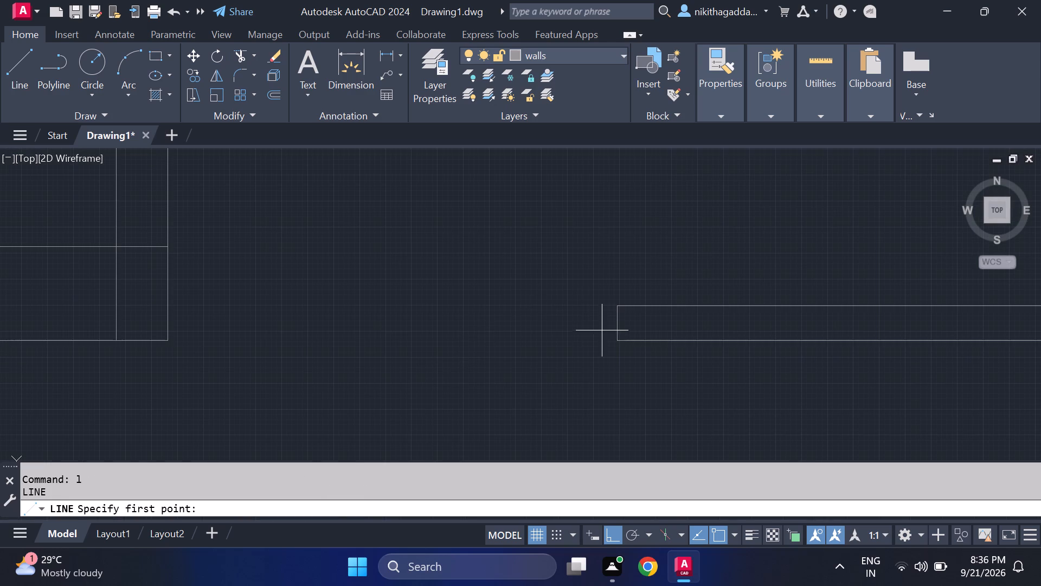
left_click(616, 322)
left_click(170, 323)
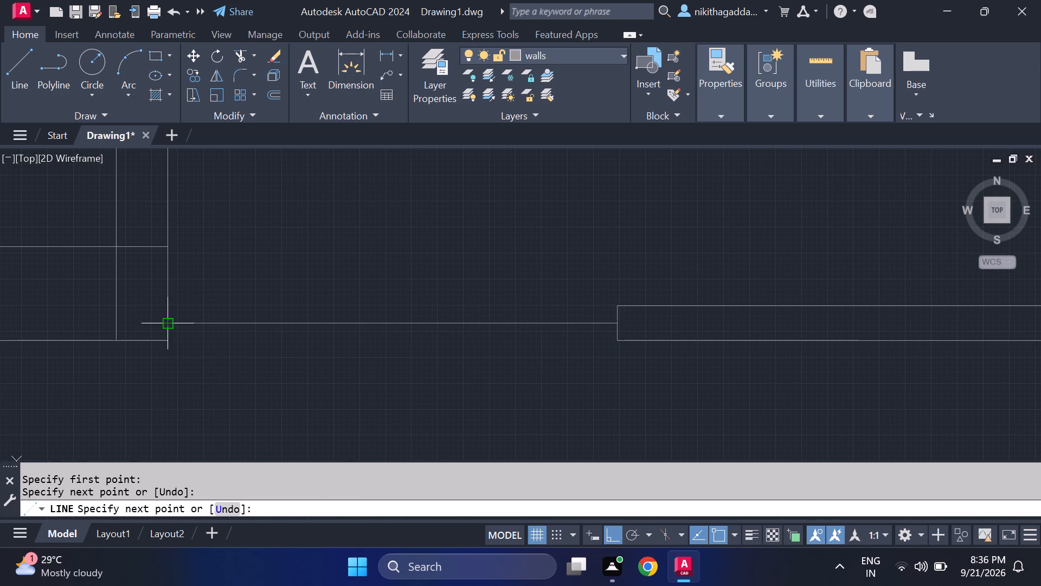
scroll(342, 281, "down", 4)
key("Escape")
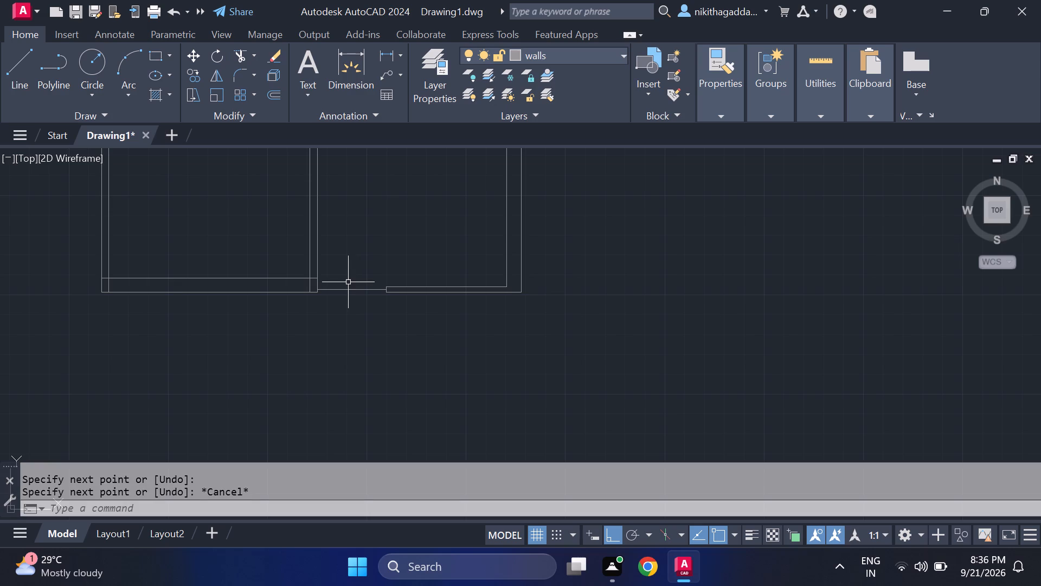
Trim the short piece of the bottom wall's inner line that crosses the 5" partition.
scroll(326, 284, "up", 2)
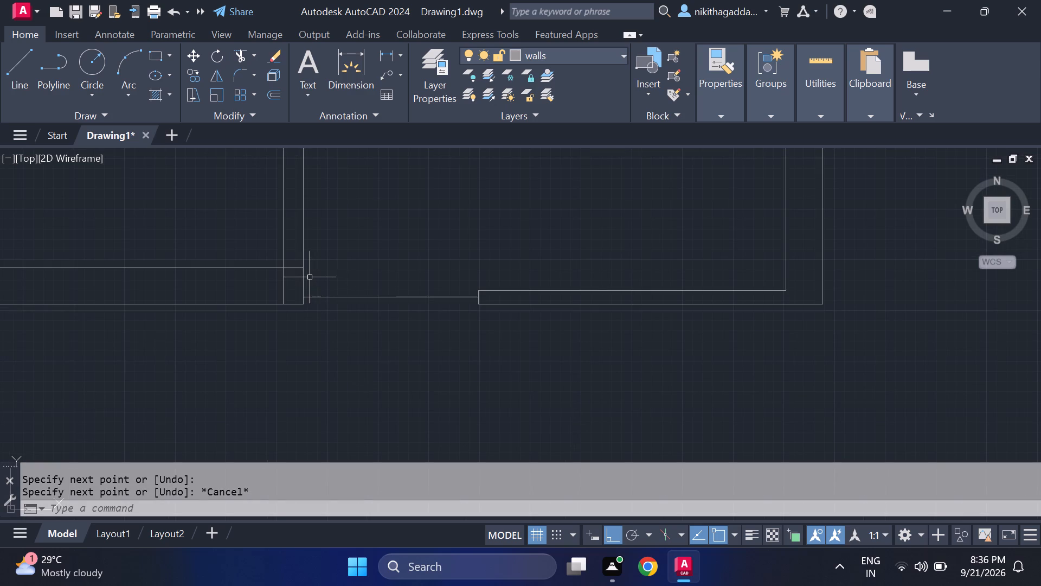
type("tr")
key("Return")
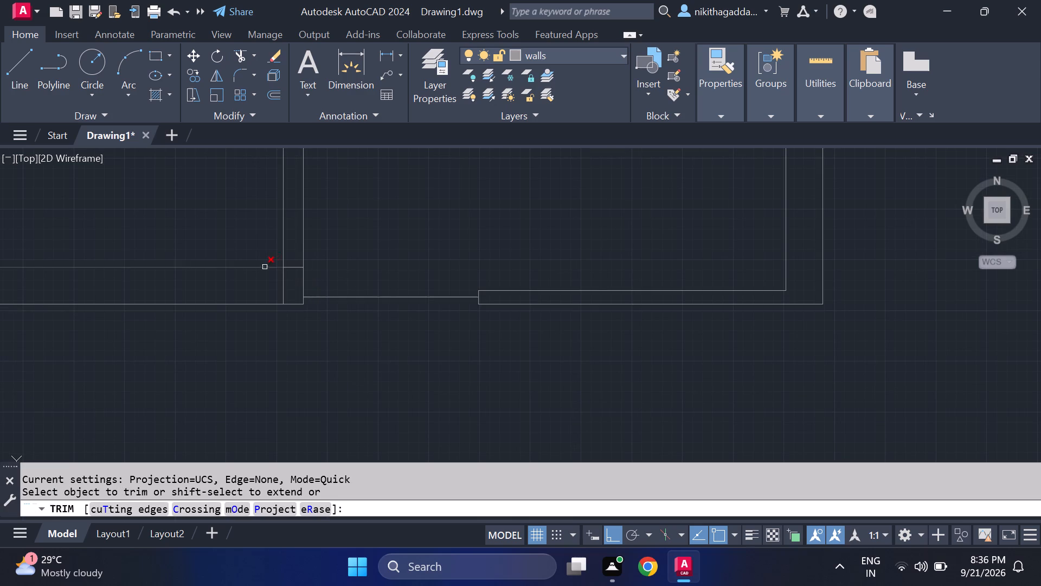
left_click(293, 267)
scroll(346, 239, "down", 3)
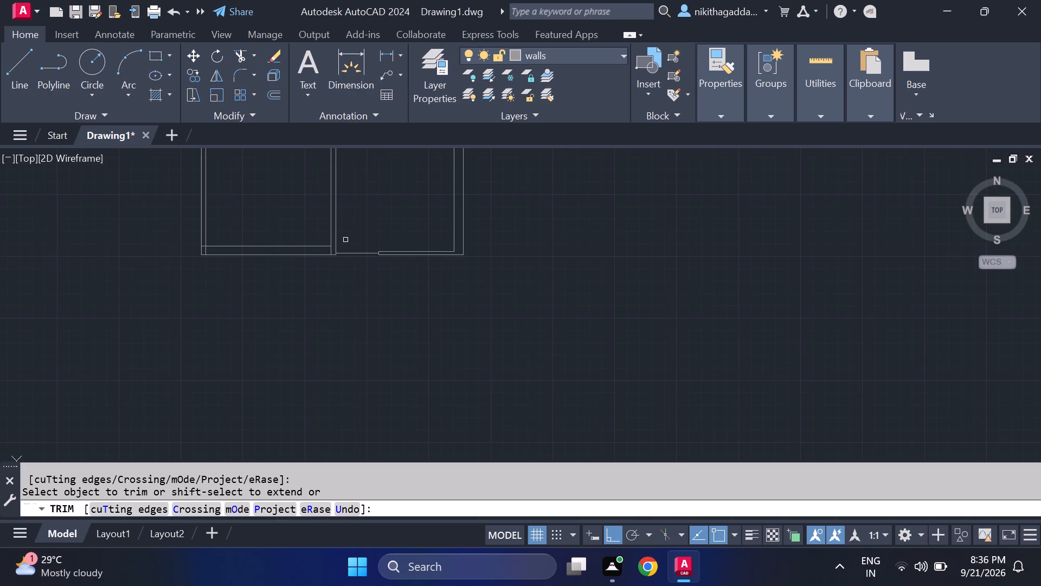
middle_click_drag(354, 230, 330, 336)
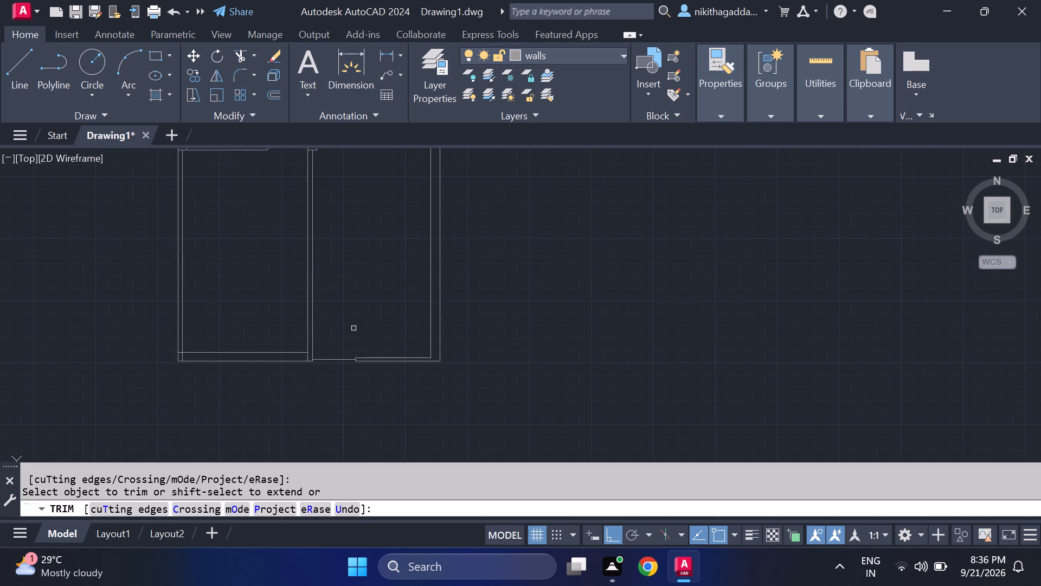
key("Escape")
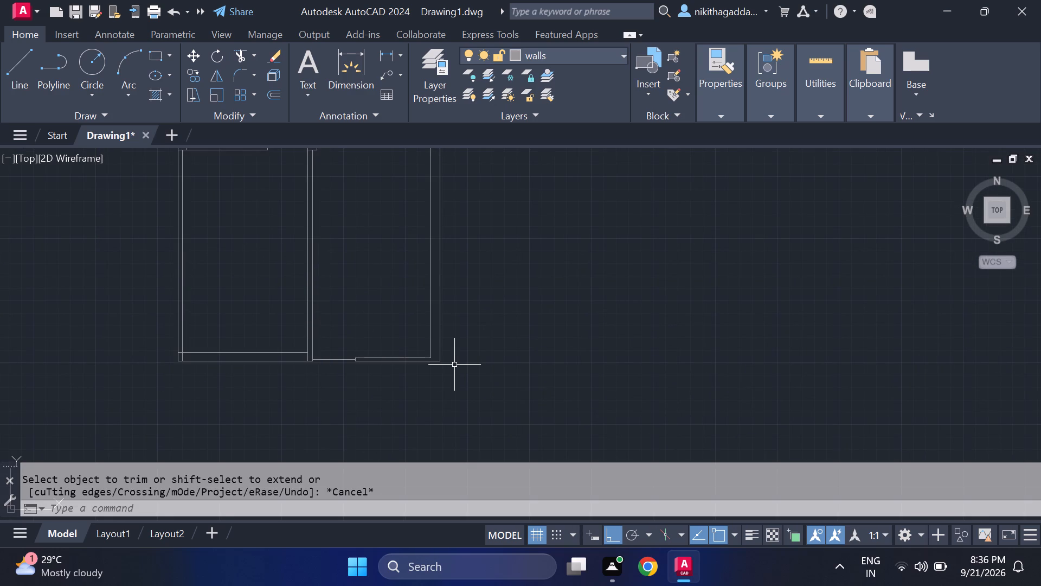
Look over the whole floor plan and examine the wall junctions around the two lower rooms.
scroll(454, 365, "up", 1)
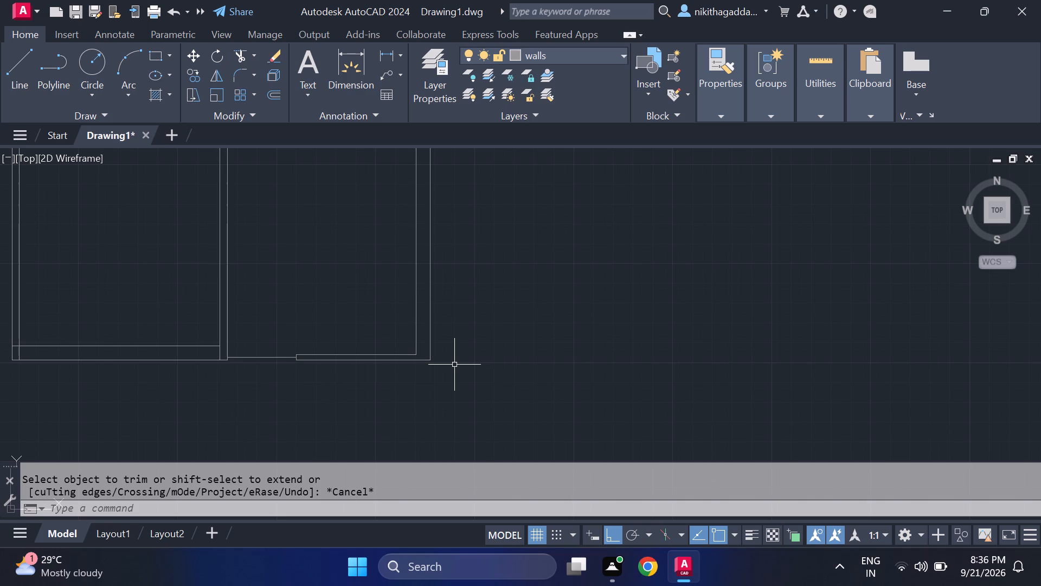
scroll(454, 366, "down", 3)
middle_click_drag(272, 325, 240, 363)
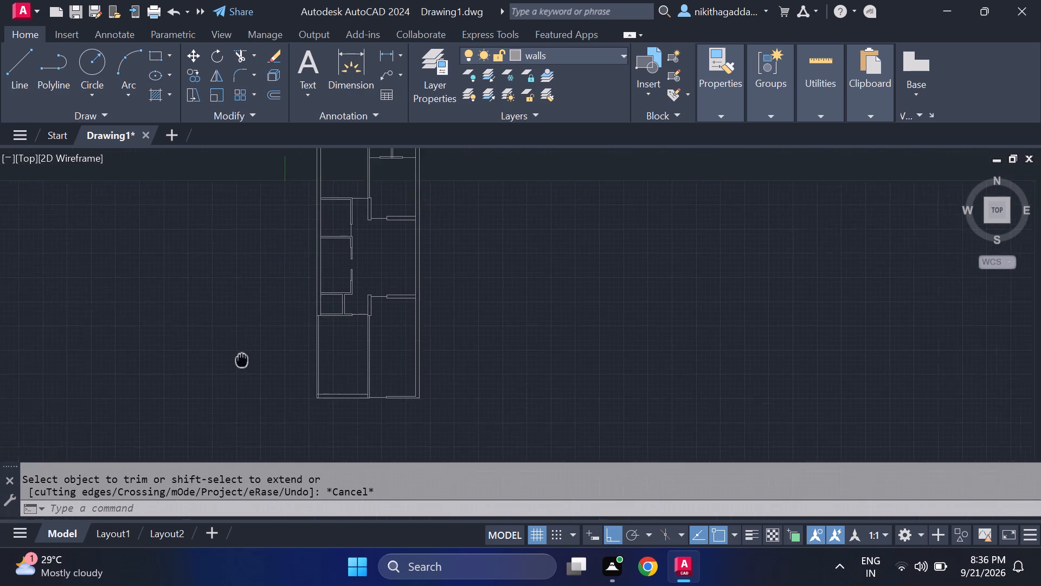
middle_click_drag(240, 363, 202, 387)
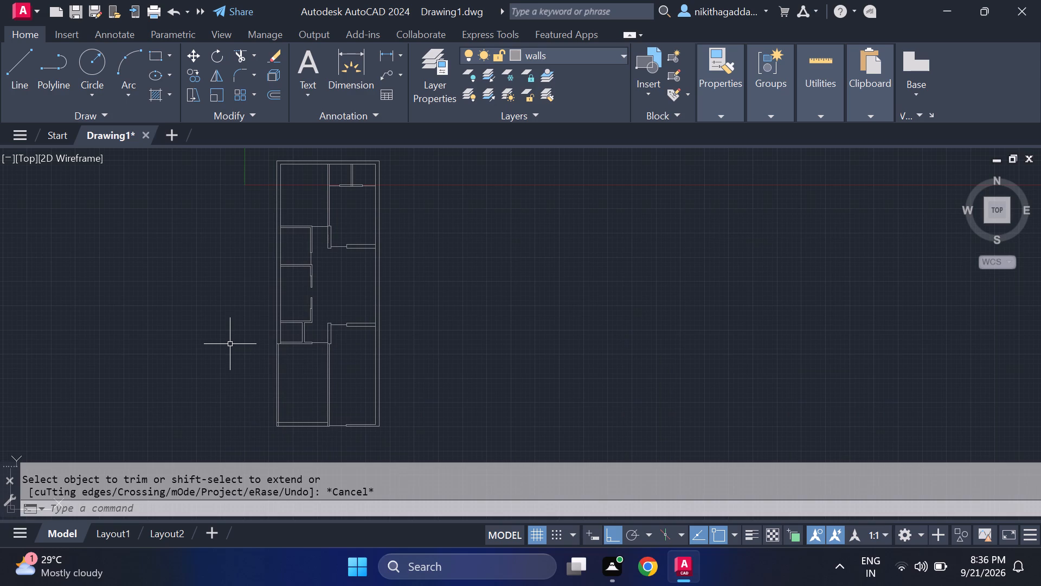
scroll(308, 355, "up", 2)
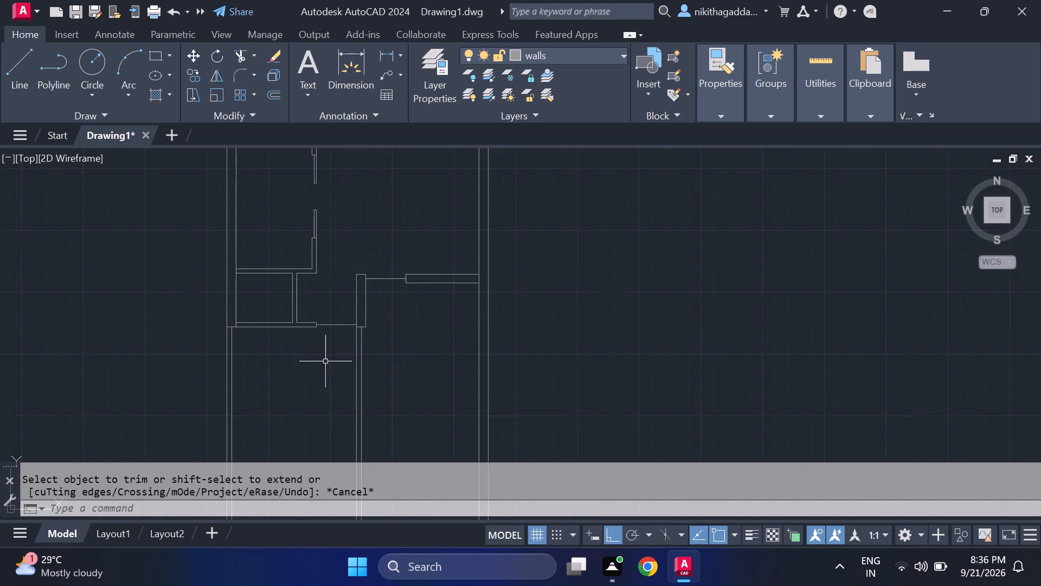
scroll(342, 355, "up", 3)
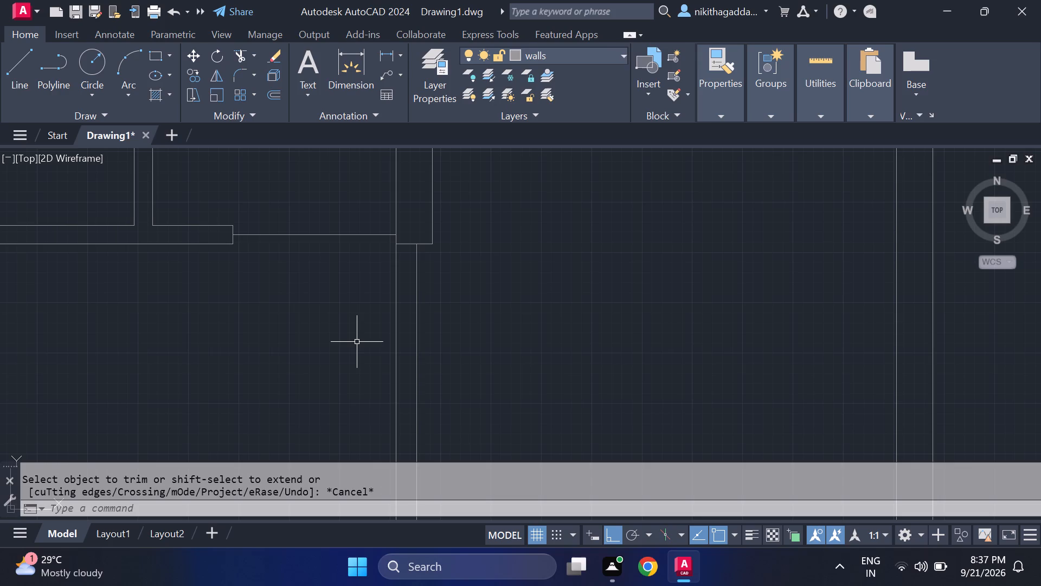
middle_click_drag(358, 346, 356, 358)
scroll(361, 348, "down", 2)
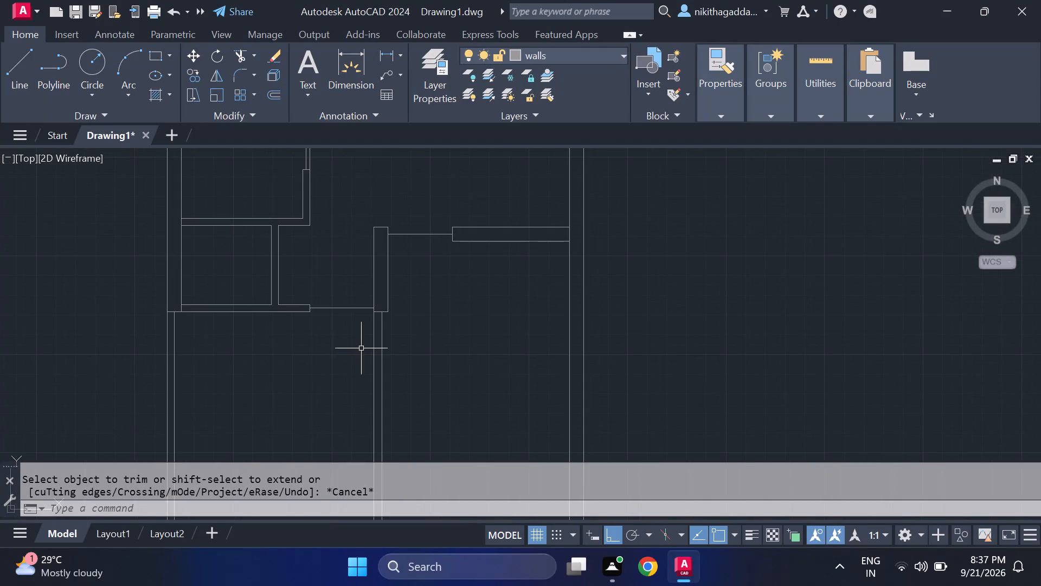
scroll(388, 334, "down", 1)
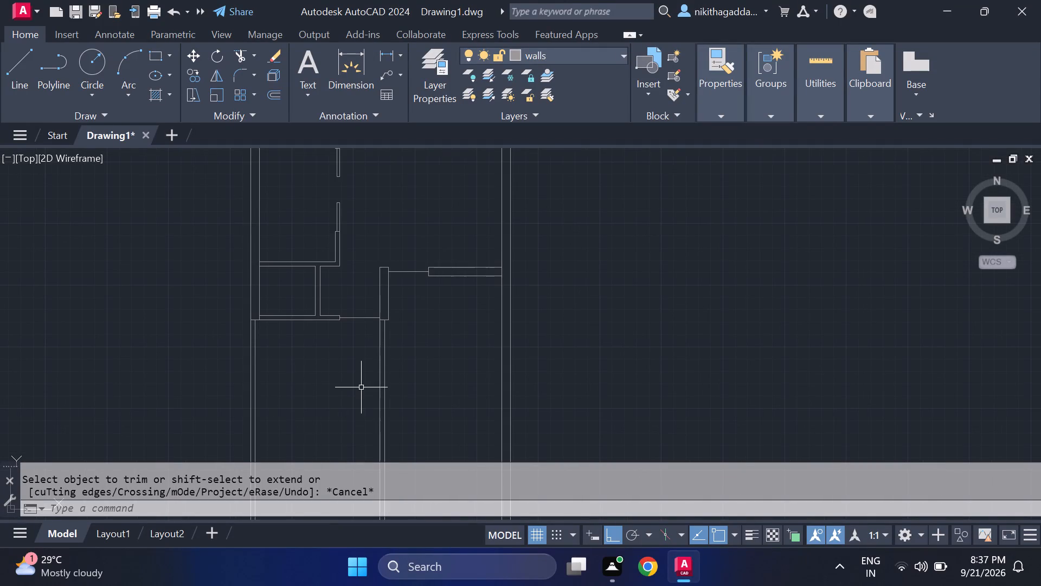
scroll(362, 387, "down", 1)
middle_click_drag(324, 388, 307, 333)
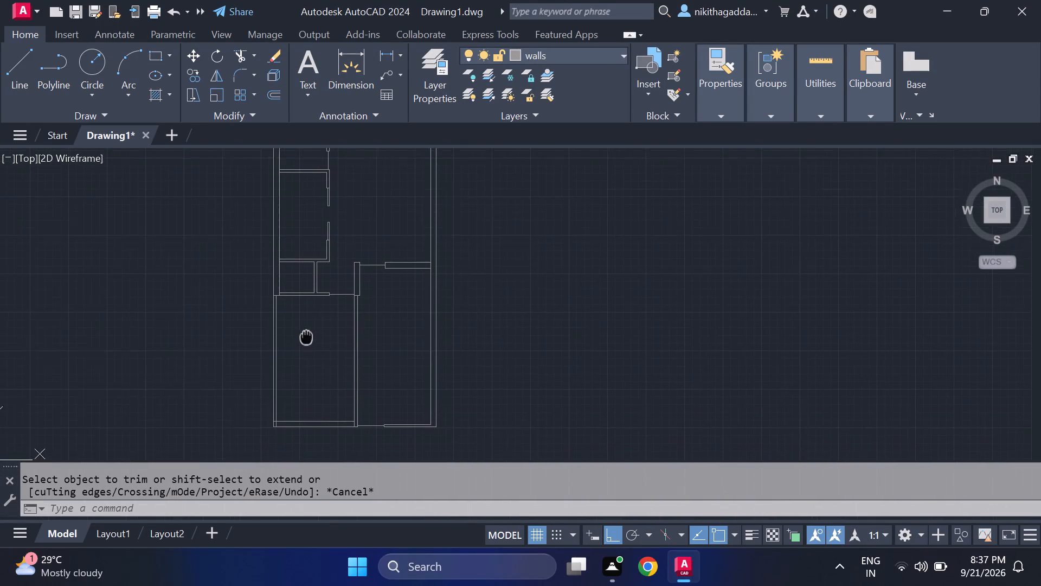
middle_click_drag(307, 333, 301, 329)
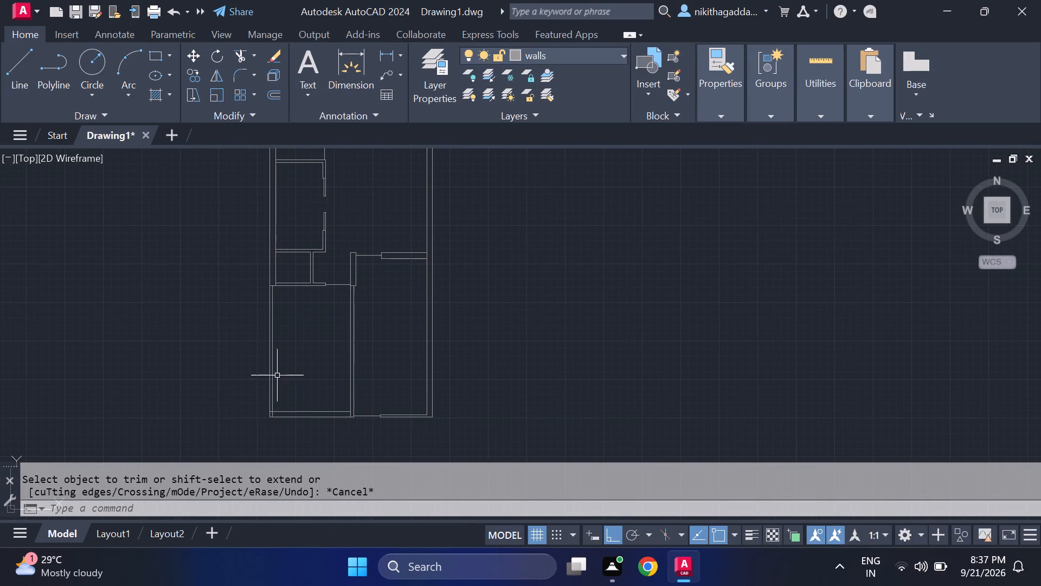
Trim the overlapping inner wall line ends at the lower-left room's bottom-left outer corner.
scroll(280, 423, "up", 3)
type("tr")
key("Return")
scroll(250, 385, "up", 1)
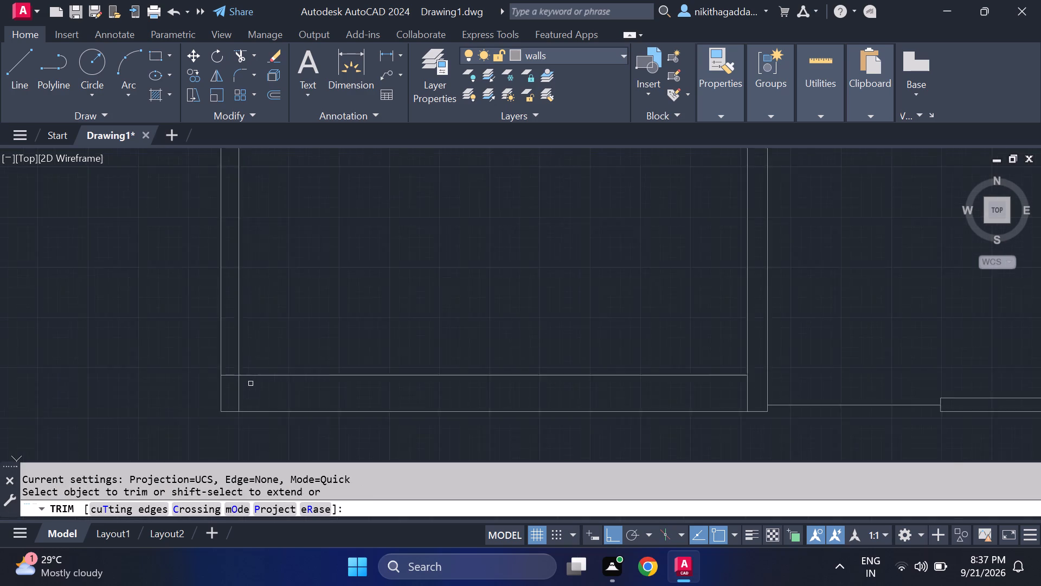
scroll(250, 382, "up", 1)
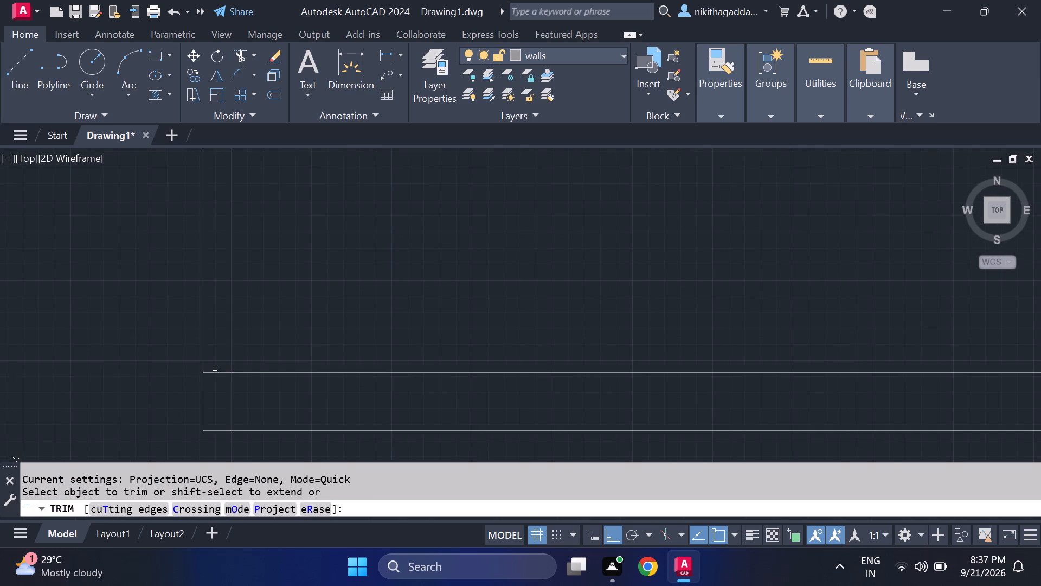
left_click_drag(215, 368, 214, 379)
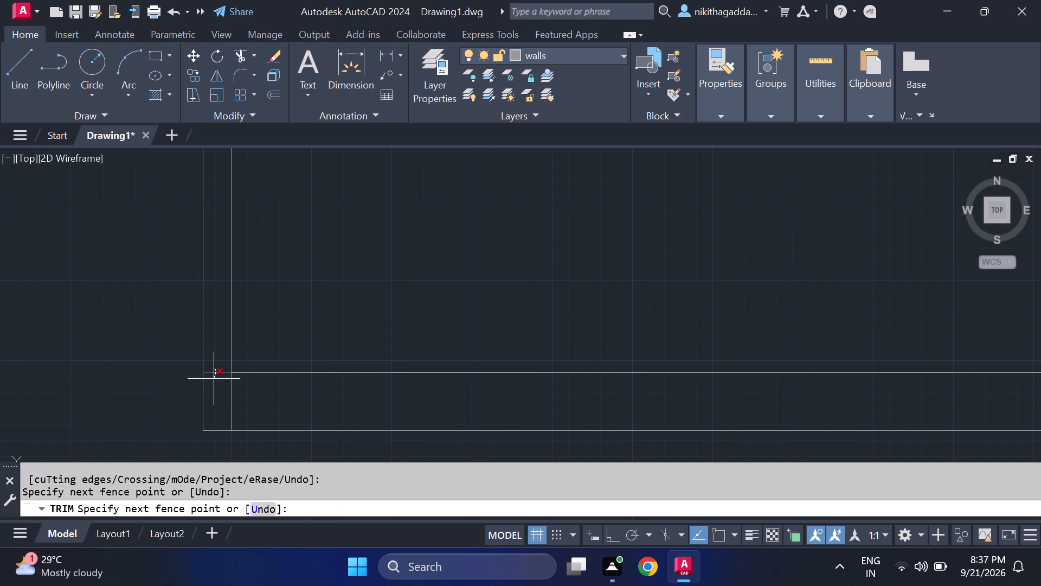
left_click_drag(214, 379, 258, 410)
left_click_drag(258, 410, 259, 410)
scroll(249, 331, "down", 4)
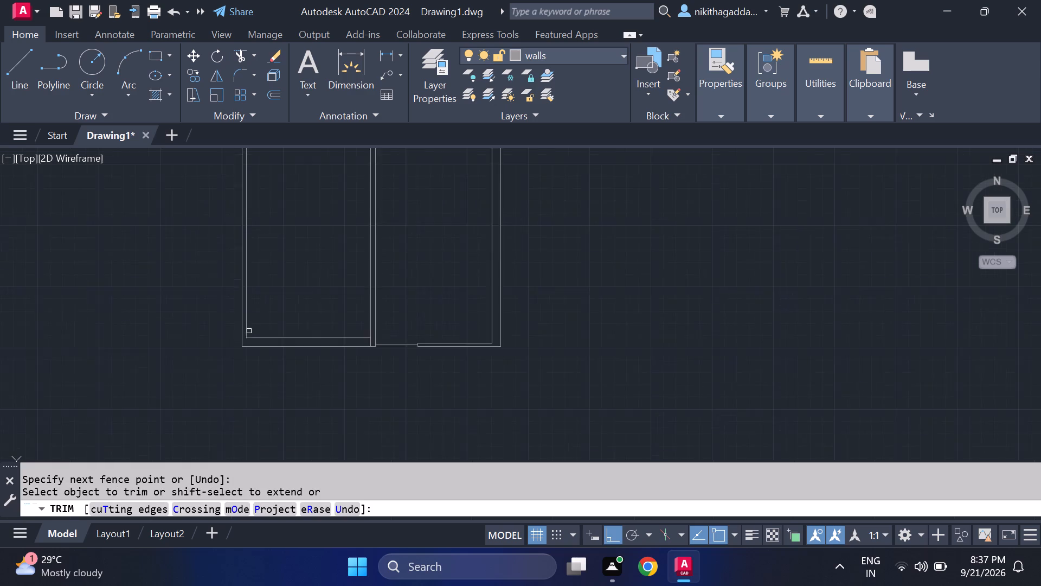
scroll(249, 331, "down", 1)
middle_click_drag(259, 291, 280, 379)
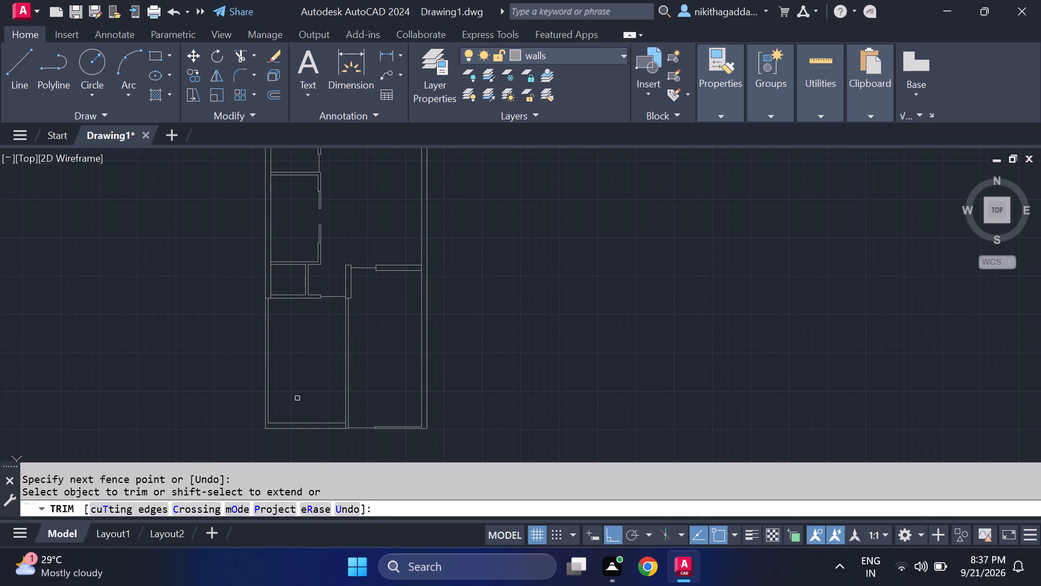
Draw a short horizontal line across the left outer wall's thickness, just below the plan's top-left corner.
key("Escape")
scroll(297, 398, "down", 1)
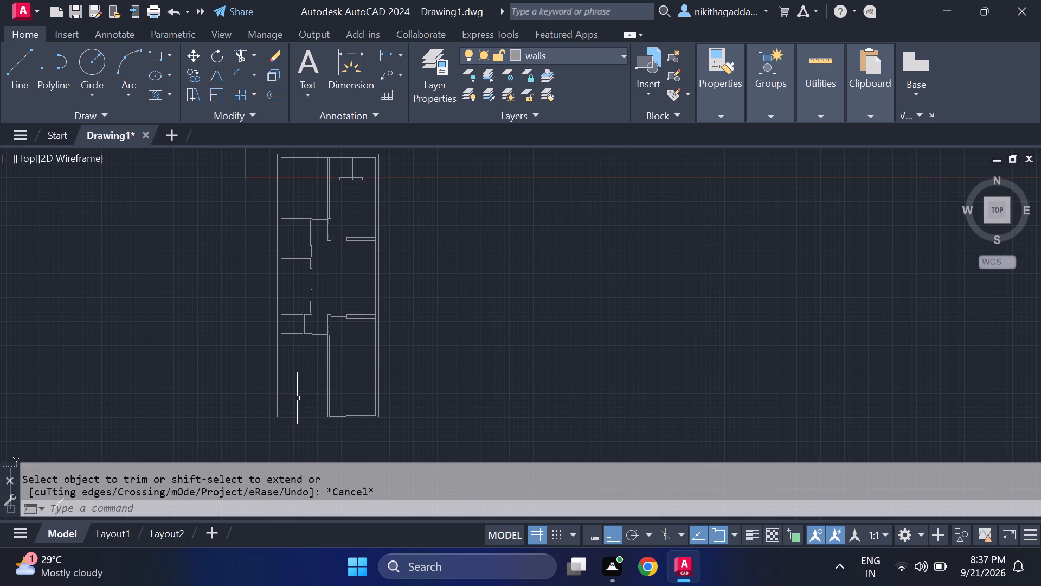
scroll(296, 347, "down", 1)
middle_click_drag(296, 347, 292, 415)
scroll(274, 326, "up", 2)
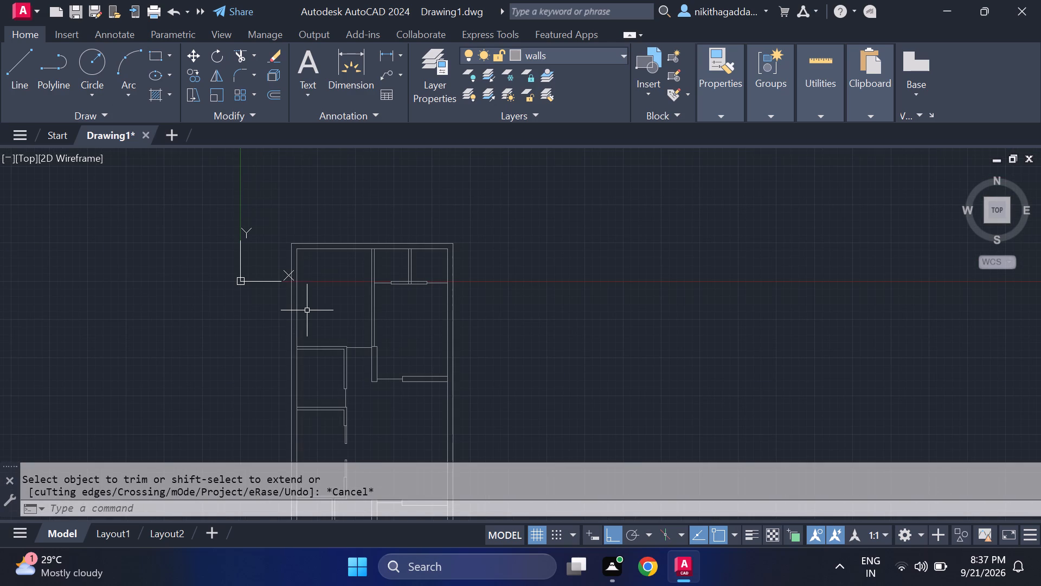
key("l")
key("Return")
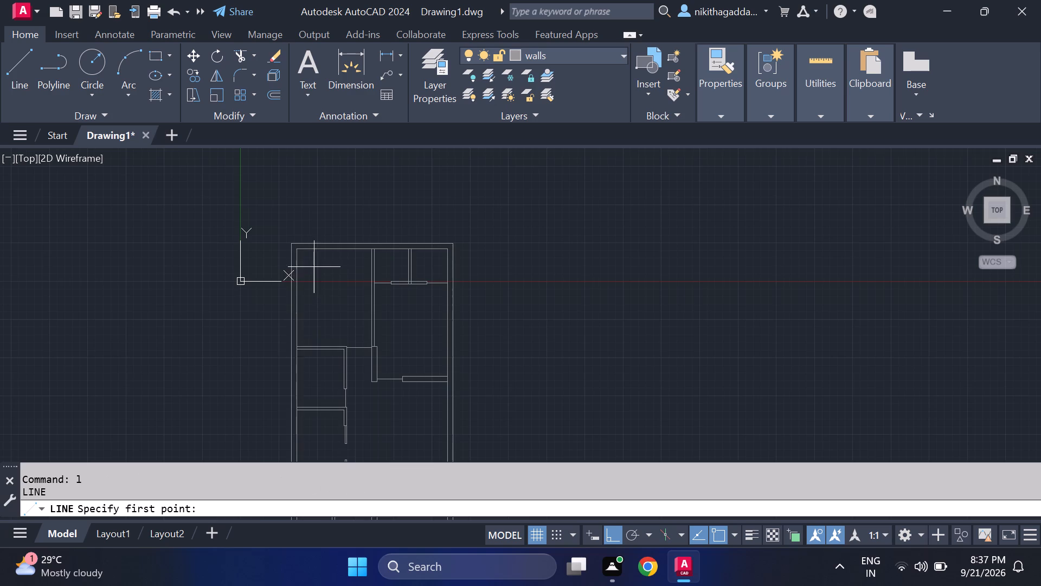
scroll(311, 257, "up", 2)
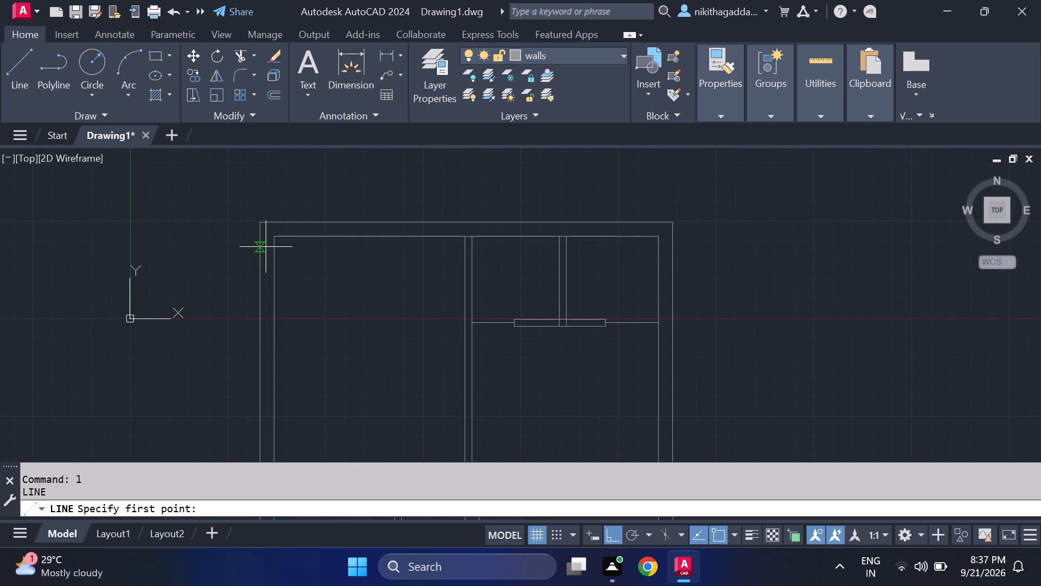
left_click(260, 259)
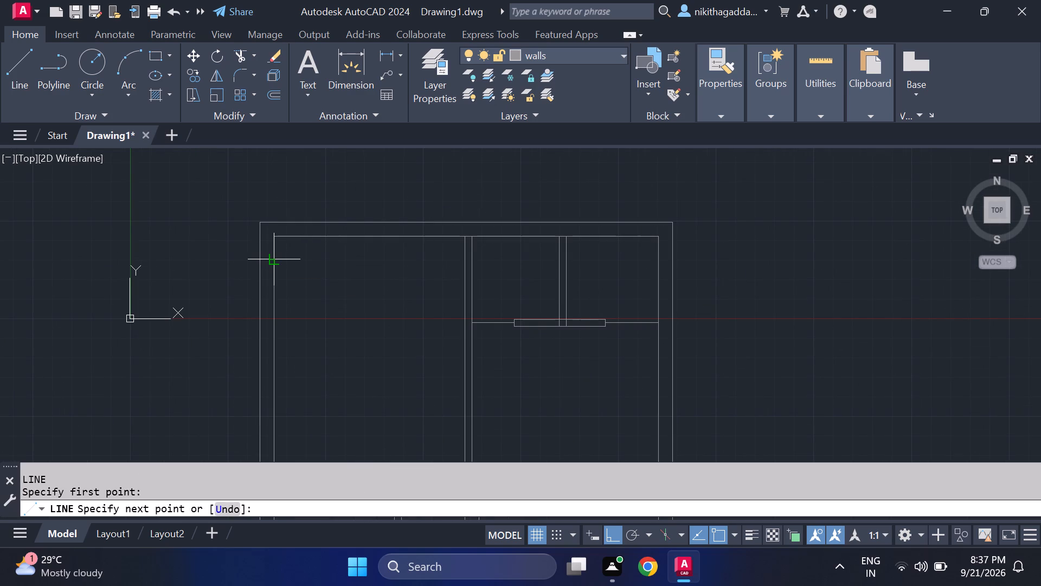
left_click(278, 258)
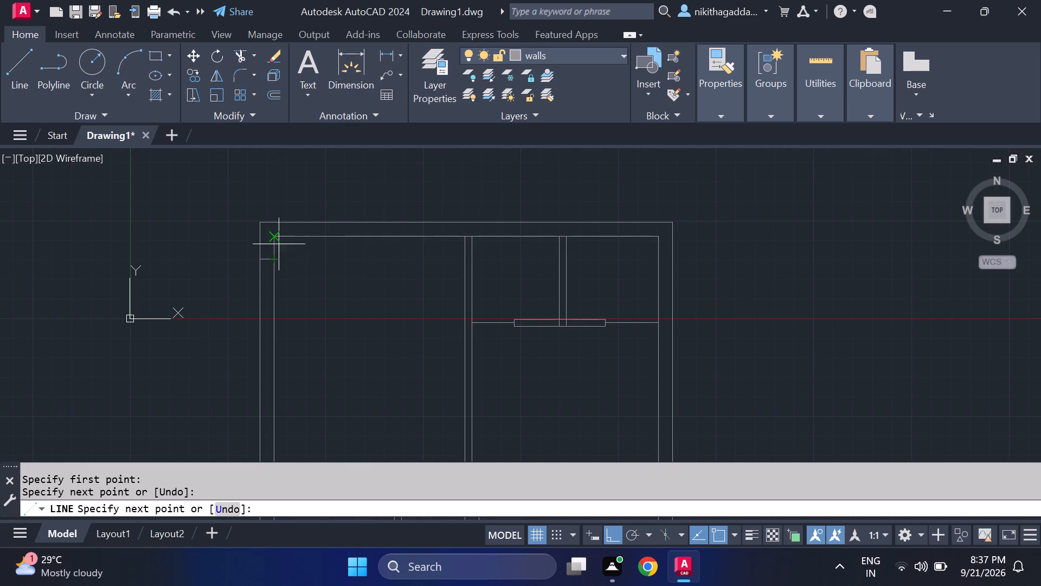
key("Escape")
Extend the left outer wall's inner line up to the top wall's outer line.
type("ex")
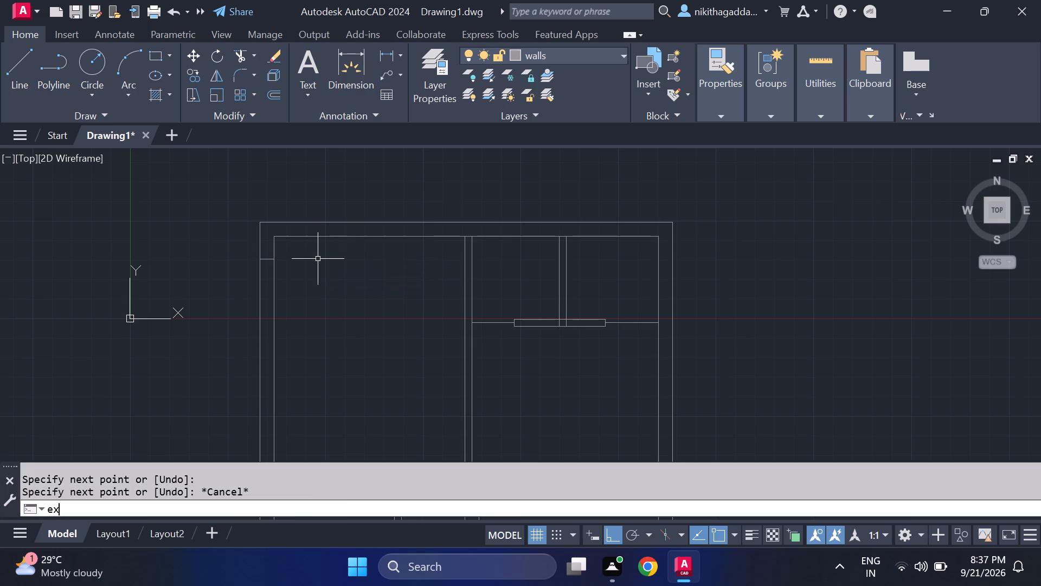
key("Return")
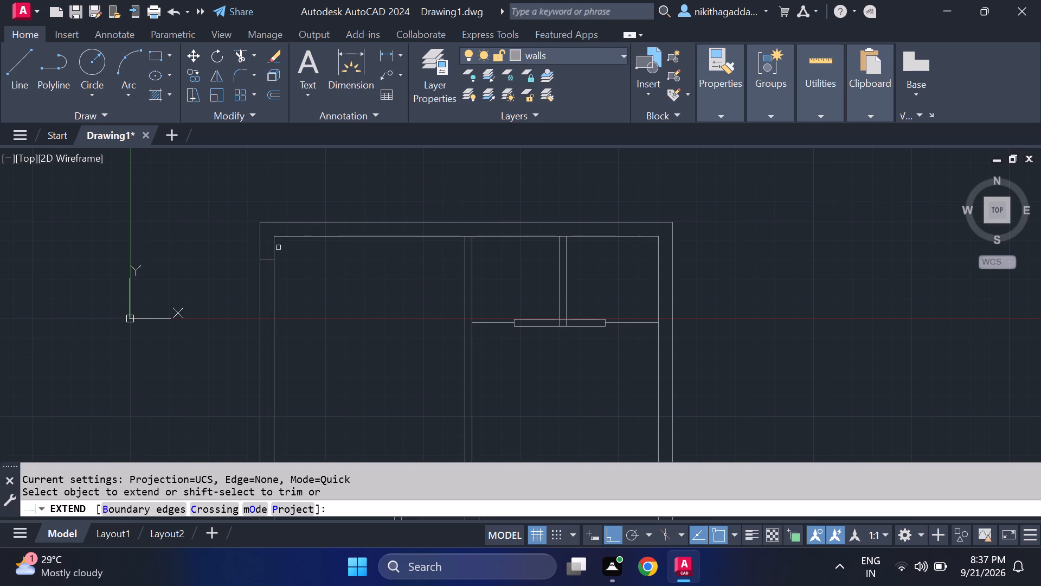
left_click(275, 245)
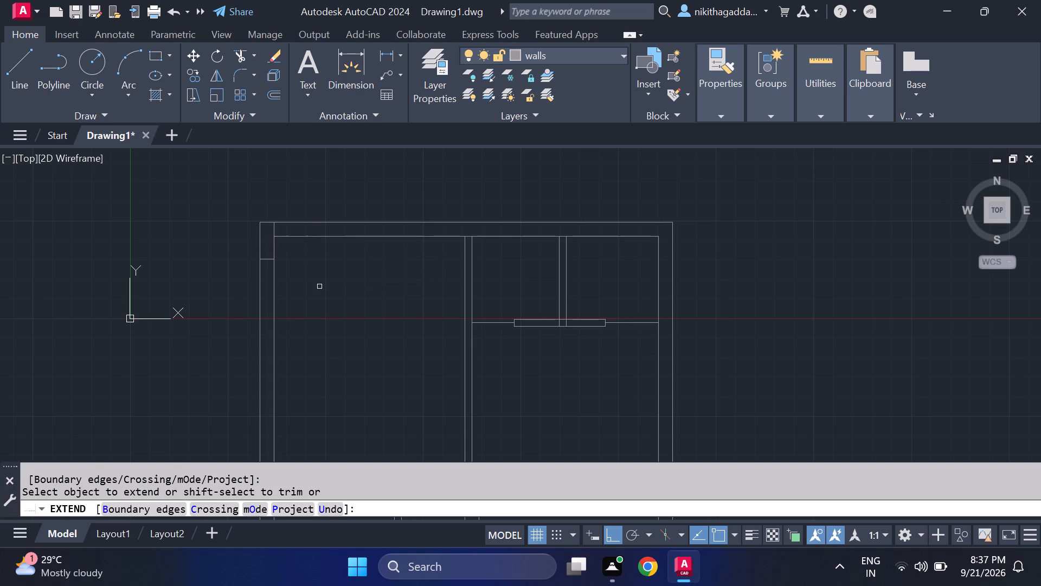
key("Escape")
Move the short horizontal line in the left outer wall slightly upward, closer to the top wall.
scroll(267, 256, "up", 1)
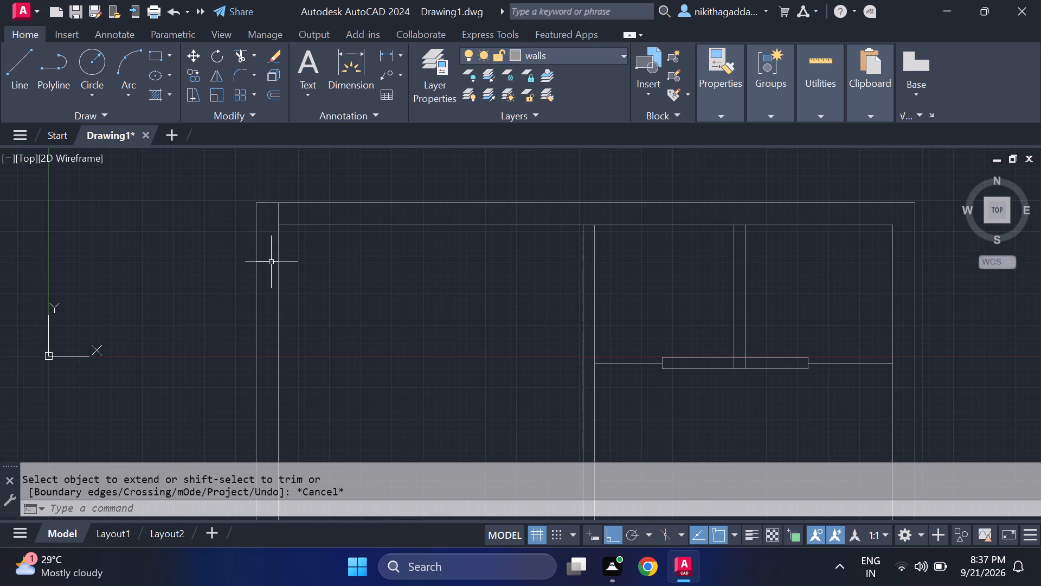
left_click(271, 262)
key("m")
key("Return")
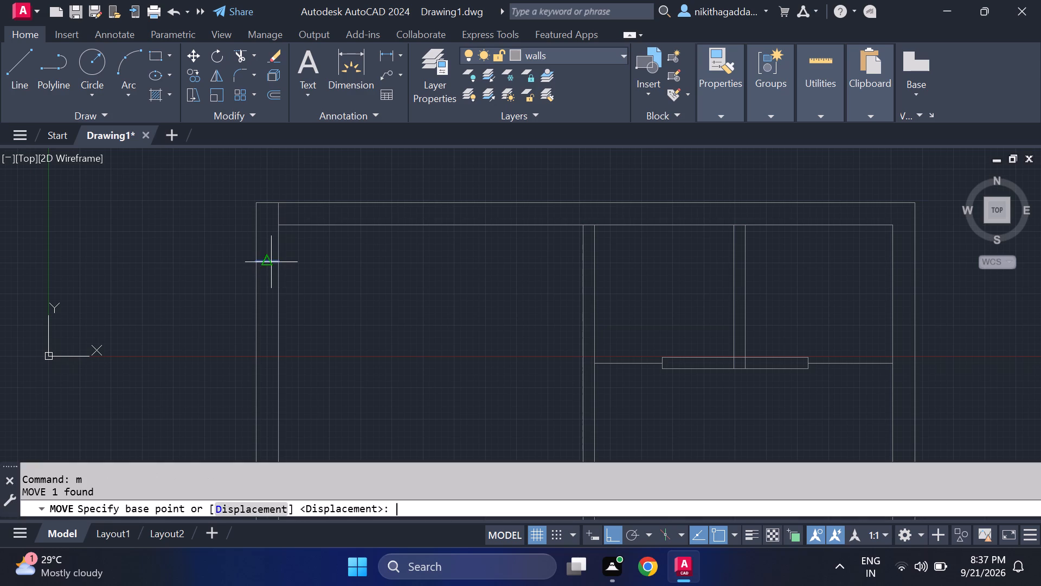
left_click(283, 259)
left_click(284, 247)
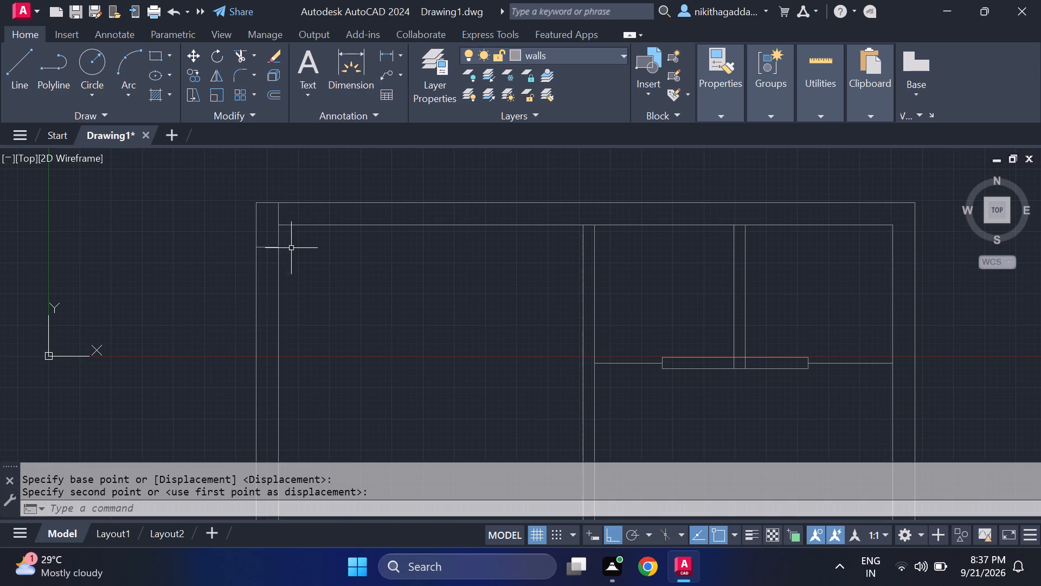
Draw a short vertical line across the top wall's thickness, just left of the long vertical partition.
scroll(434, 290, "down", 1)
middle_click_drag(434, 292, 275, 336)
key("l")
key("Return")
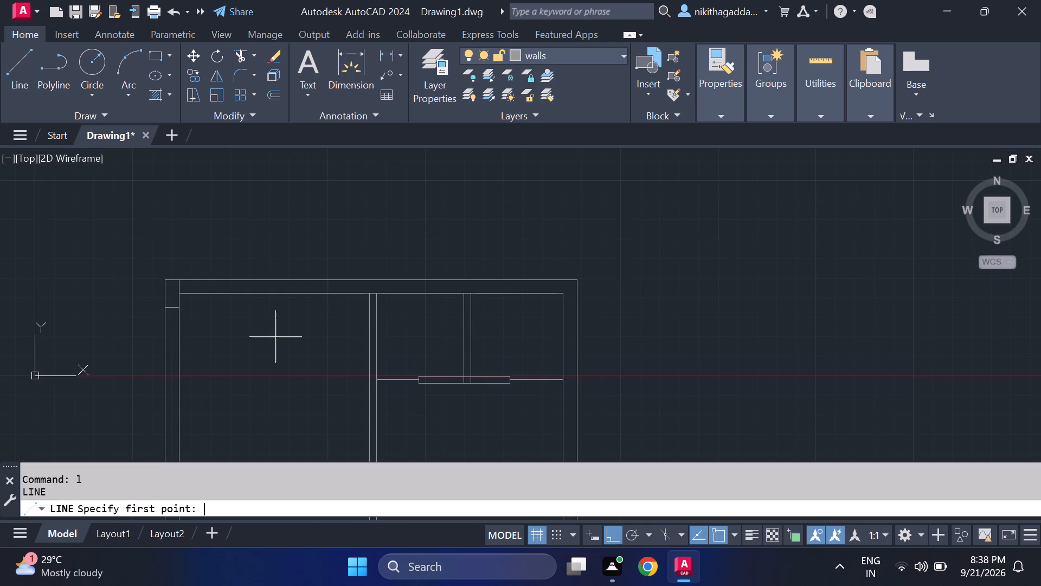
scroll(340, 306, "up", 2)
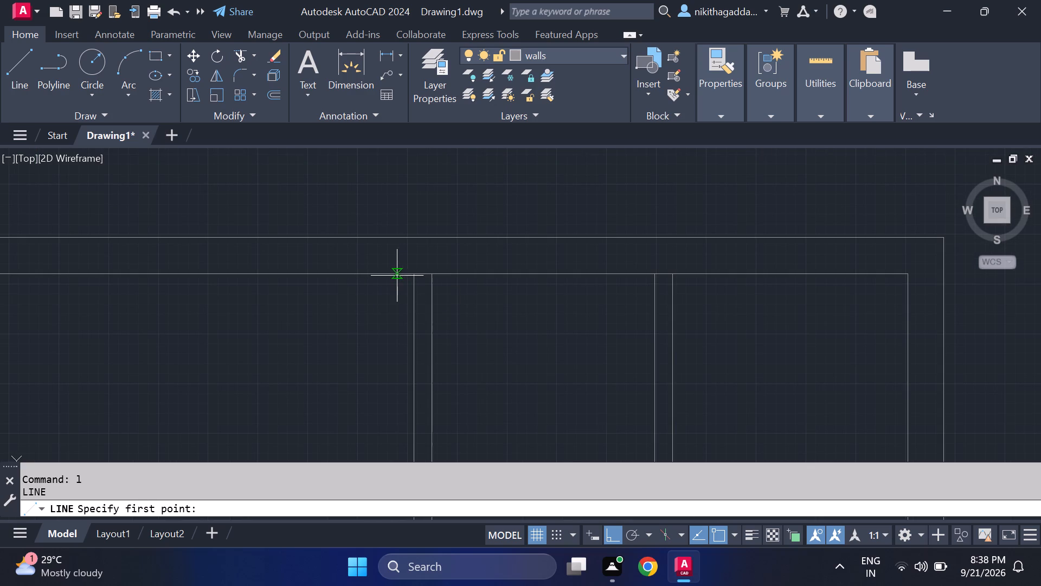
left_click(397, 276)
left_click(394, 239)
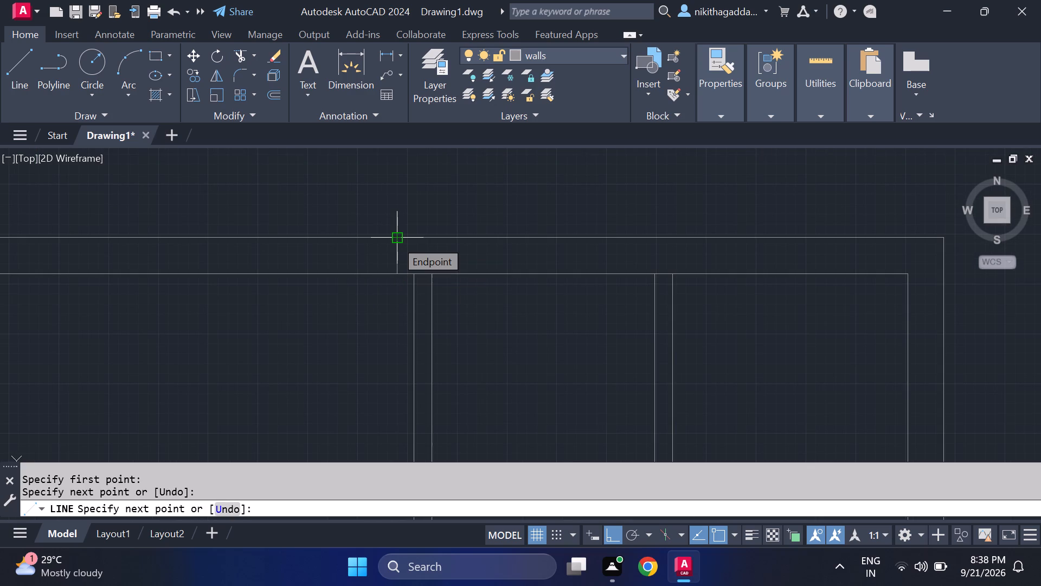
key("l")
key("Escape")
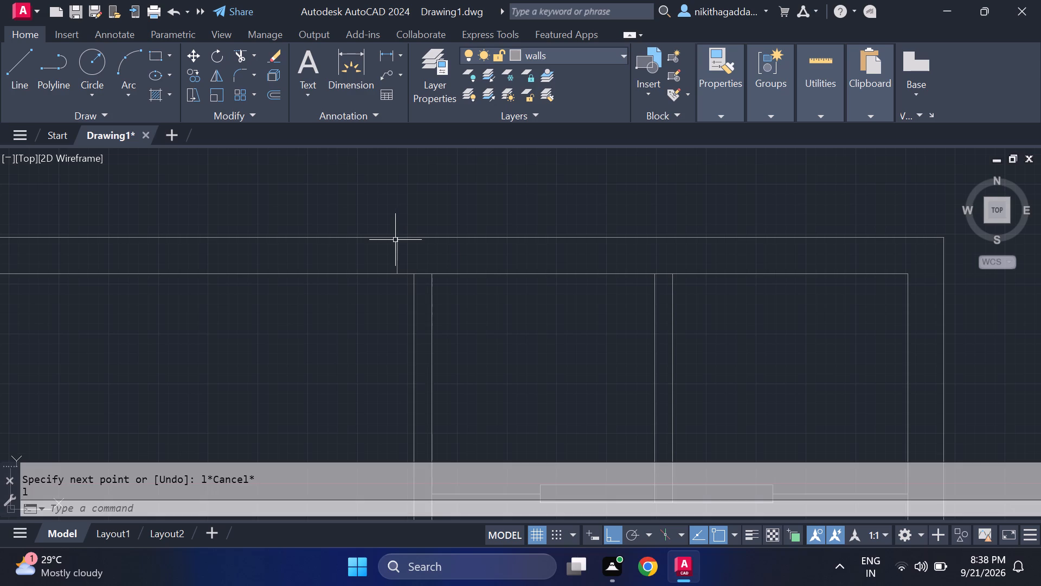
Draw a matching short vertical line across the top wall's thickness, just right of the long vertical partition.
key("l")
key("Return")
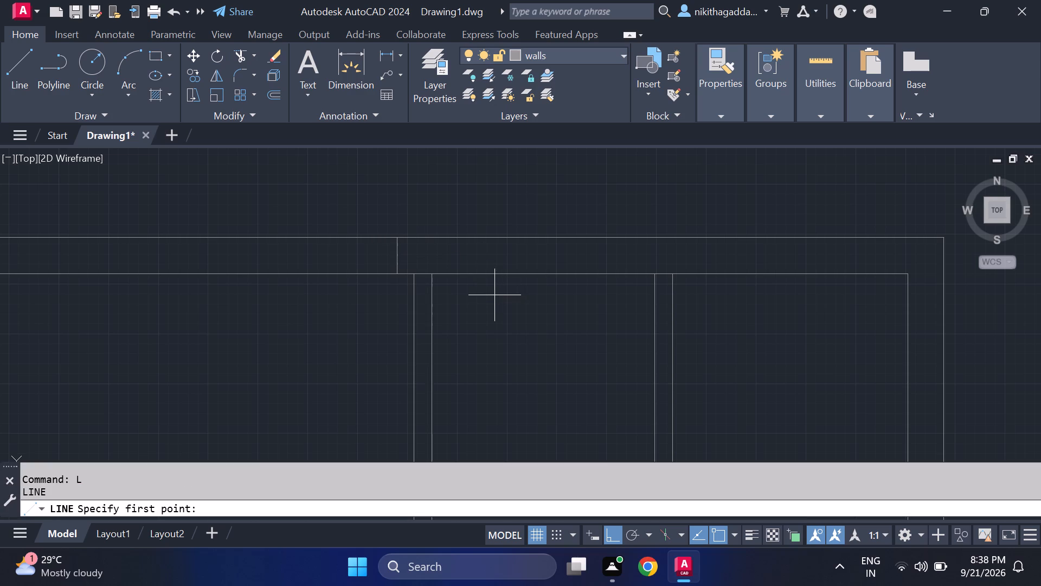
left_click(445, 273)
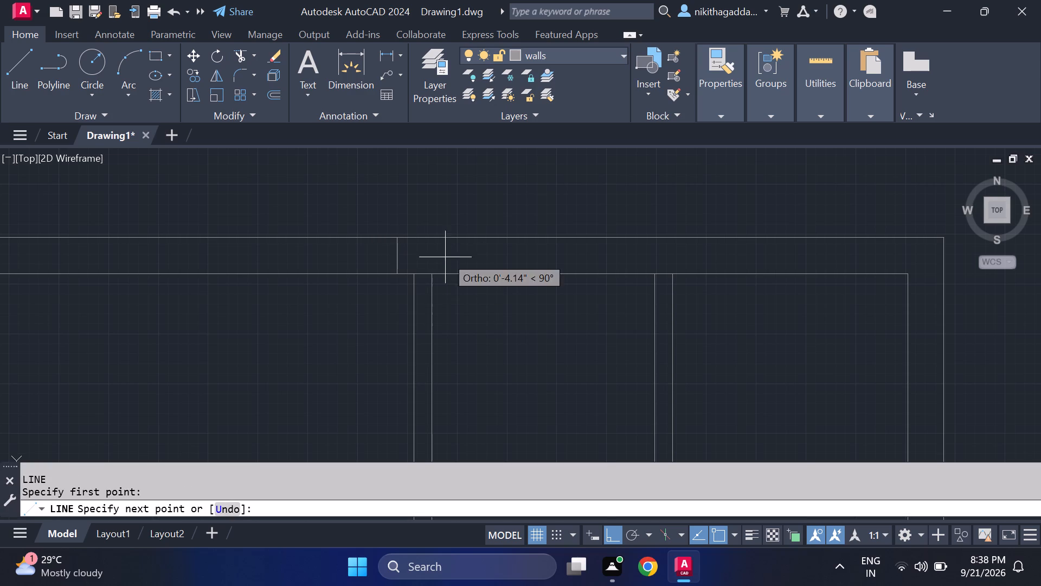
left_click(446, 240)
scroll(569, 273, "down", 3)
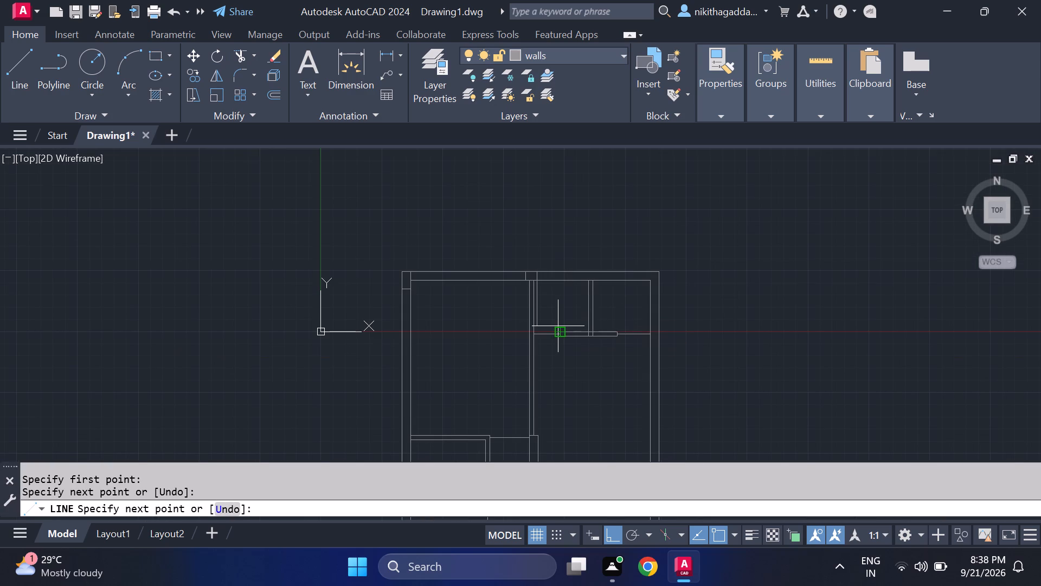
key("Escape")
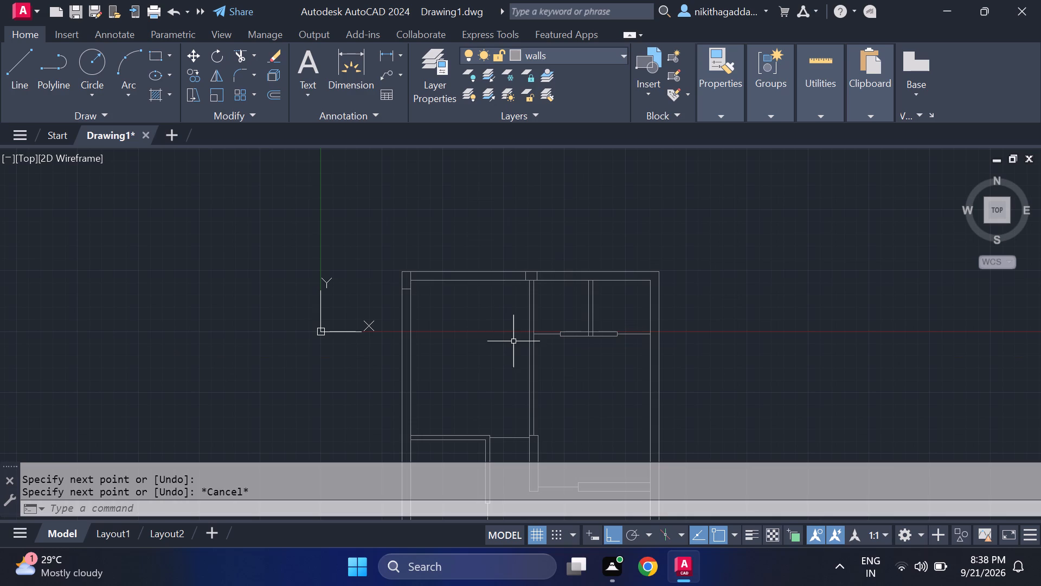
Outline a small block within the top wall's thickness, from the short partition's left line to just right of that partition.
middle_click_drag(498, 345, 248, 362)
key("l")
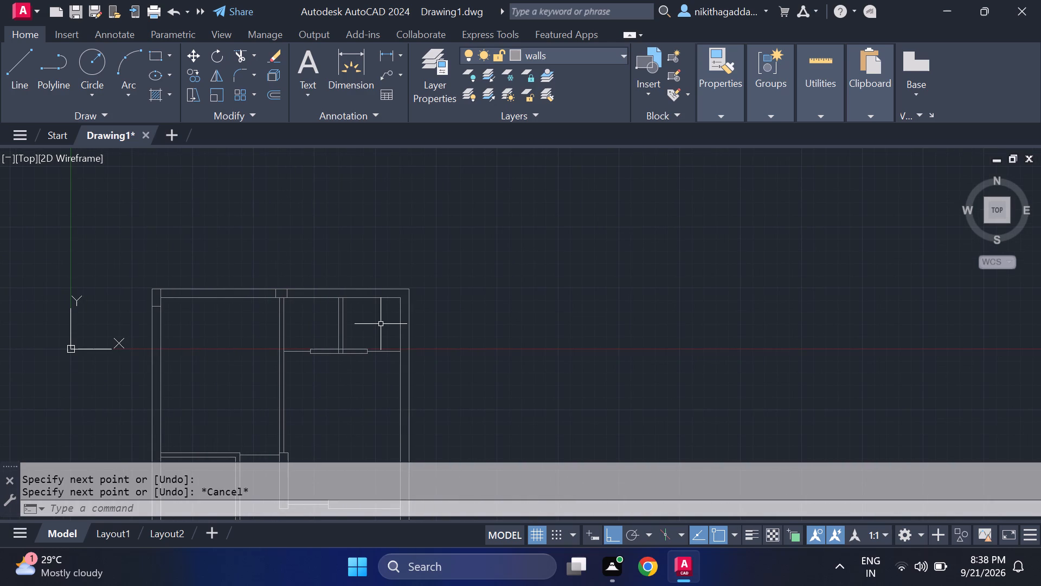
key("Return")
scroll(401, 282, "up", 2)
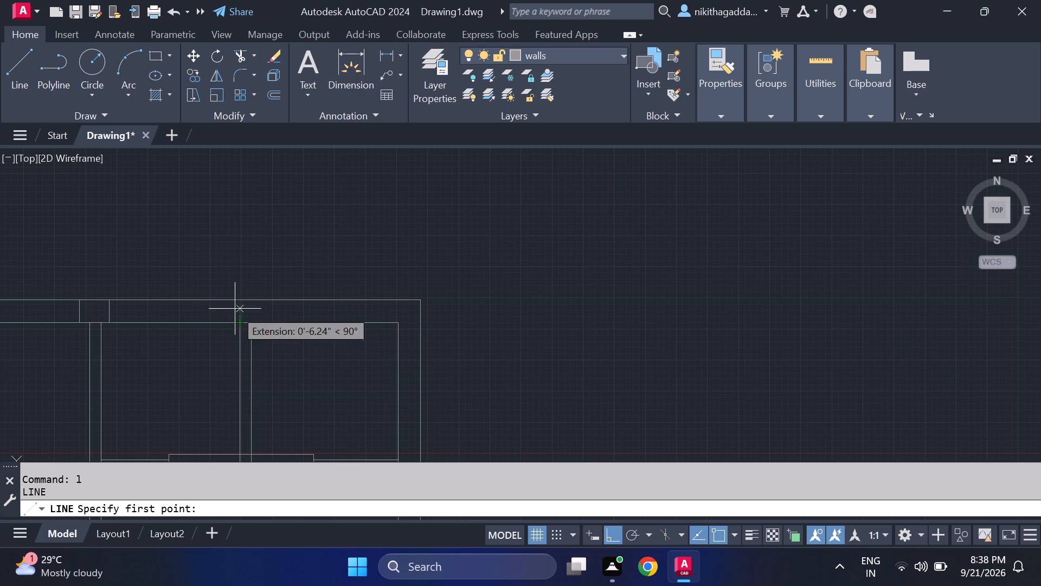
left_click(240, 324)
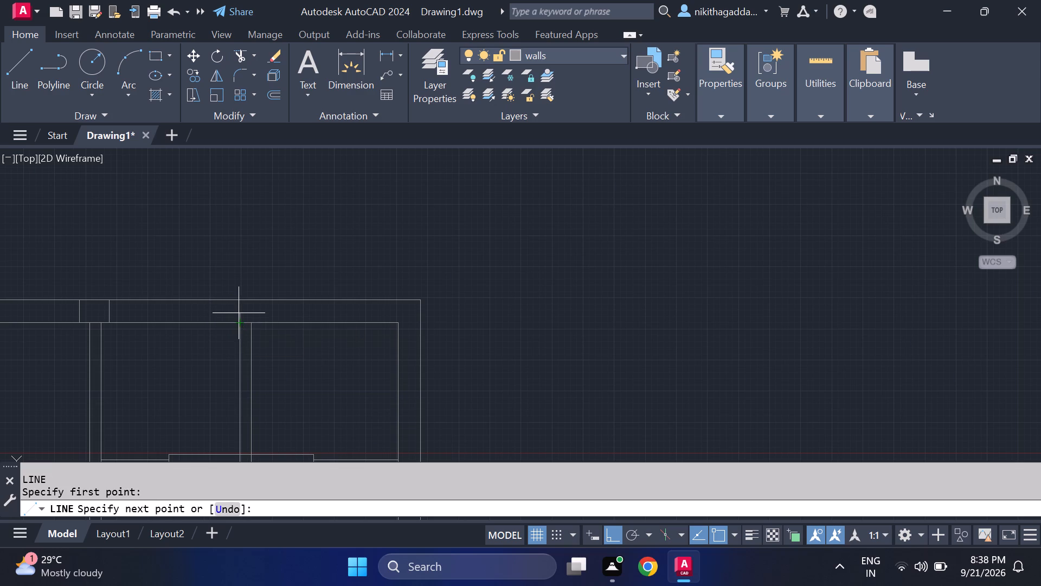
left_click(239, 301)
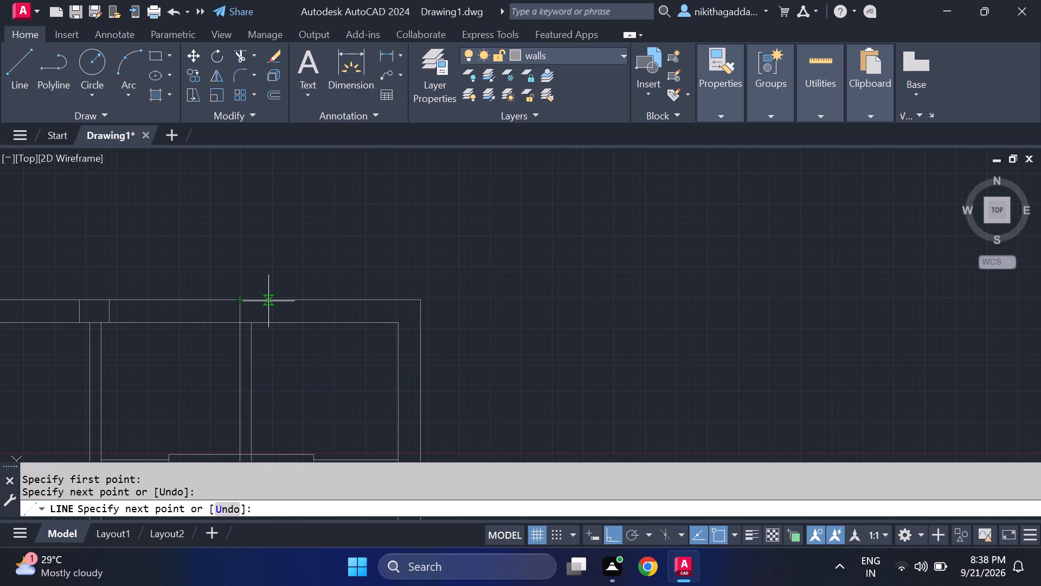
left_click(265, 301)
left_click(262, 321)
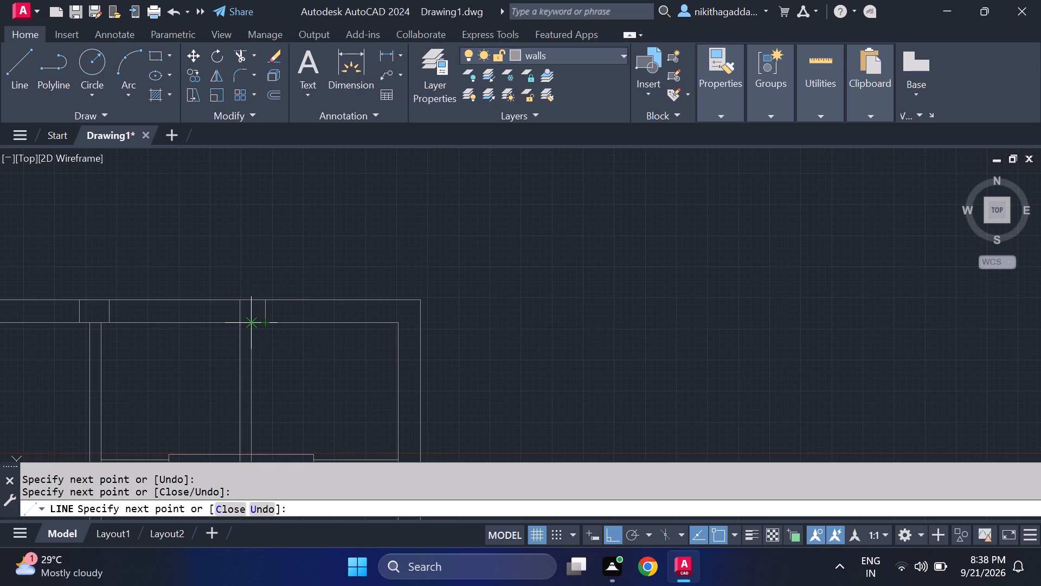
left_click(246, 324)
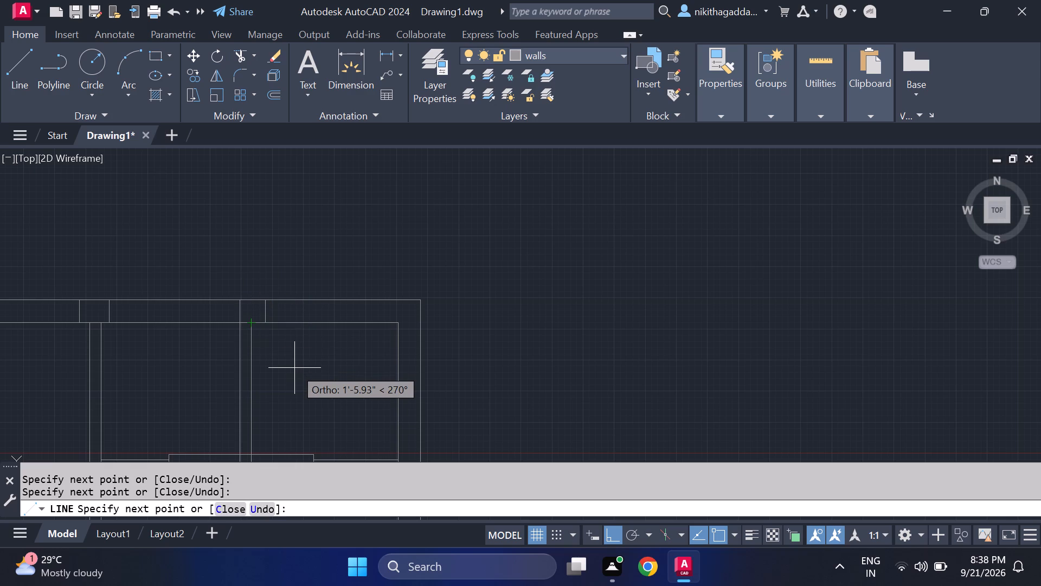
key("Escape")
Trim the top wall's inner line between the two blocks above the long and short partitions.
type("tr")
key("Return")
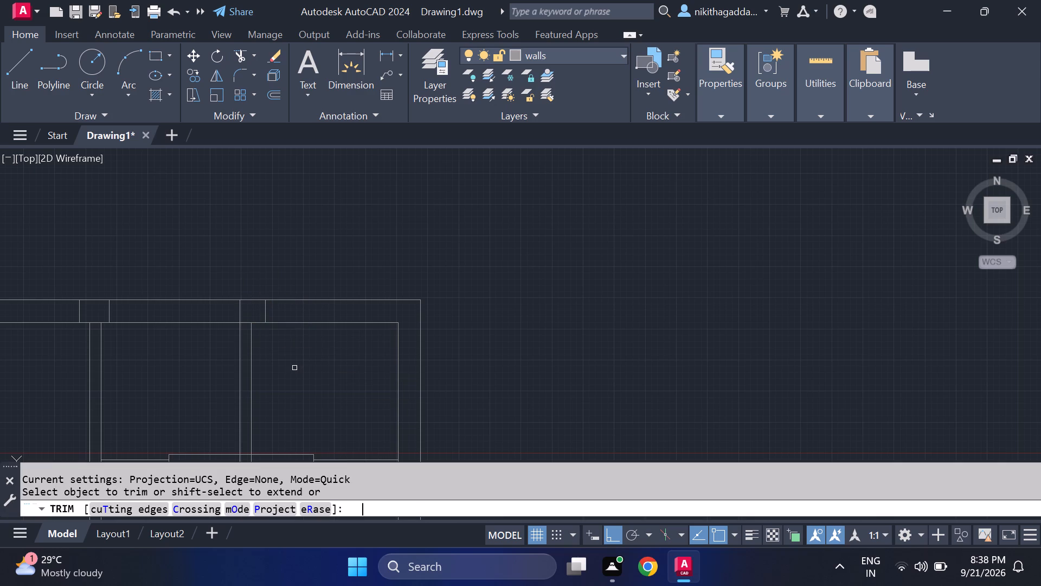
left_click(160, 324)
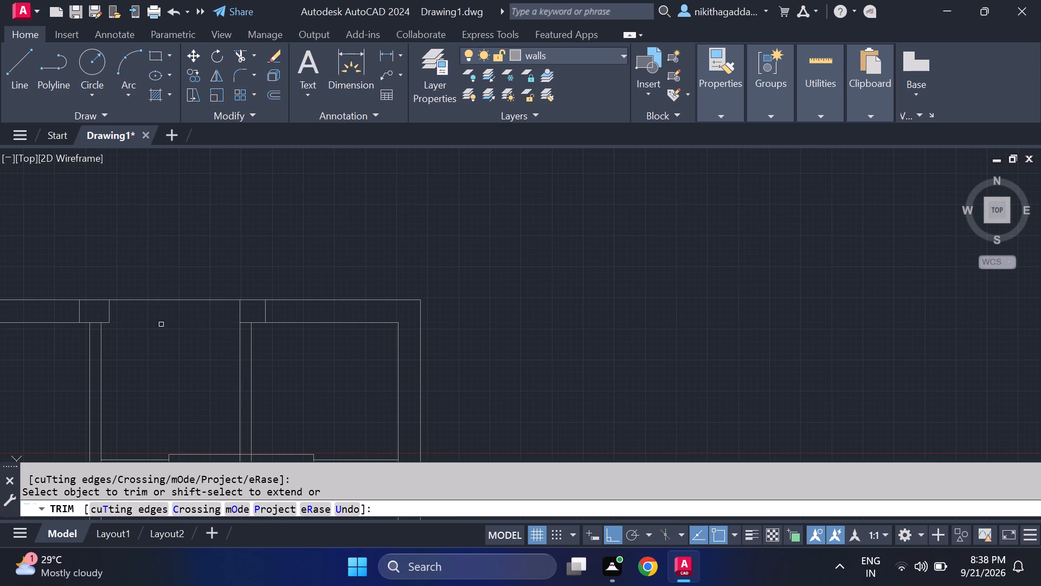
scroll(175, 355, "down", 3)
middle_click_drag(303, 341, 301, 326)
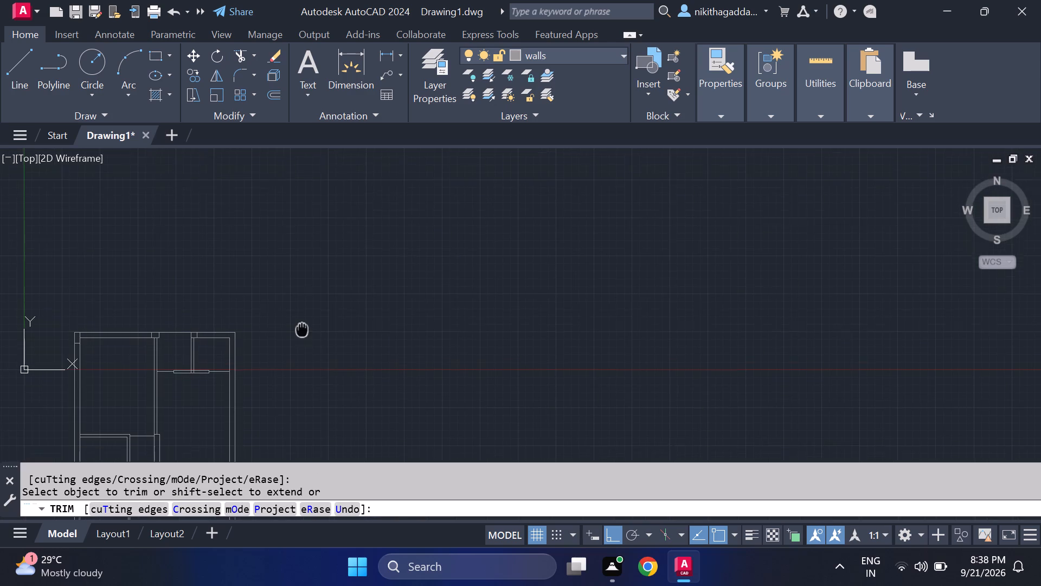
middle_click_drag(301, 326, 298, 314)
key("Escape")
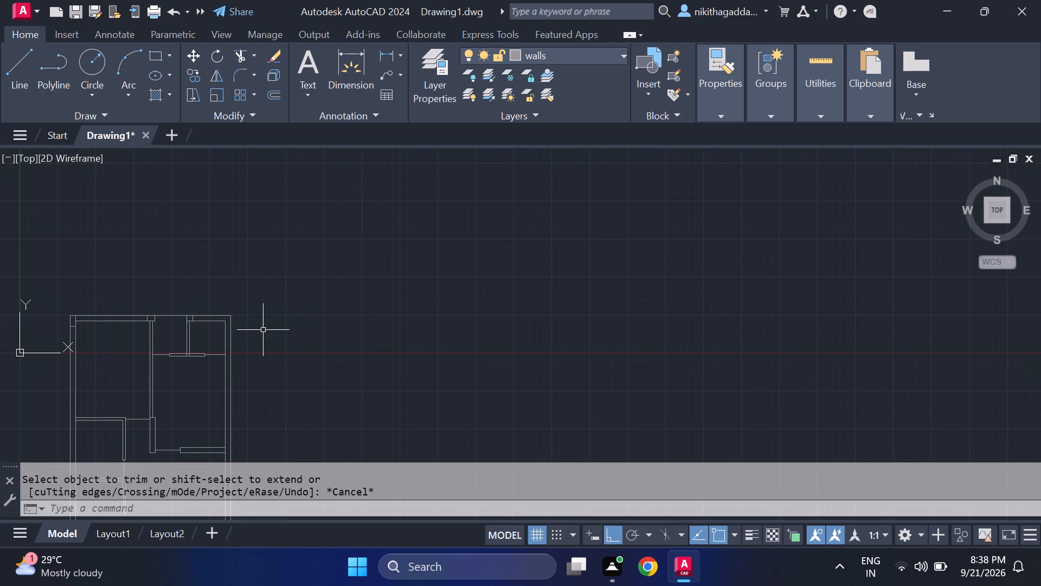
Copy the short horizontal line across the left wall near the top corner straight across into the right wall's thickness.
scroll(100, 350, "up", 3)
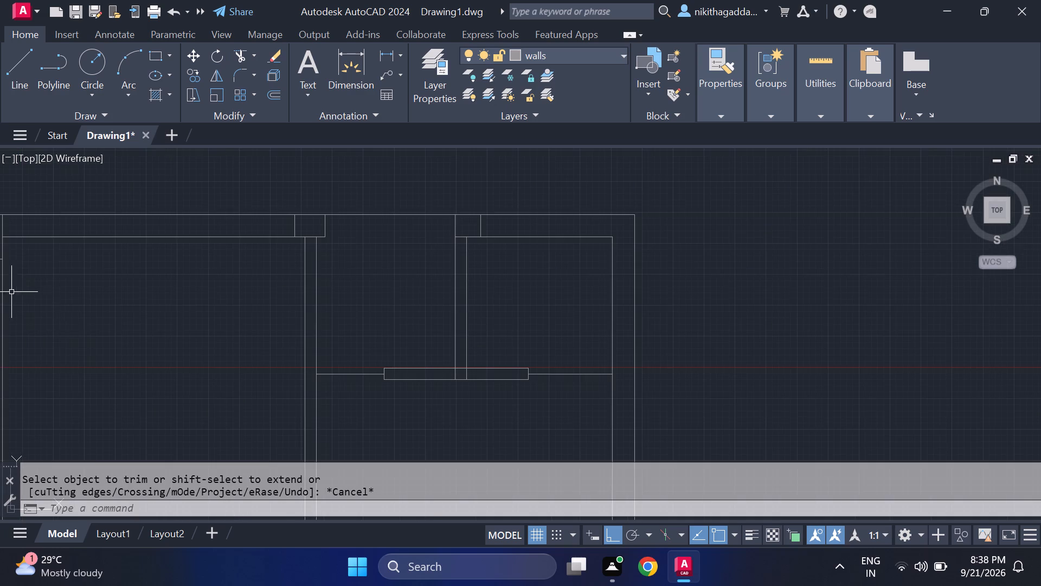
middle_click_drag(60, 305, 220, 313)
scroll(155, 269, "up", 1)
left_click(160, 260)
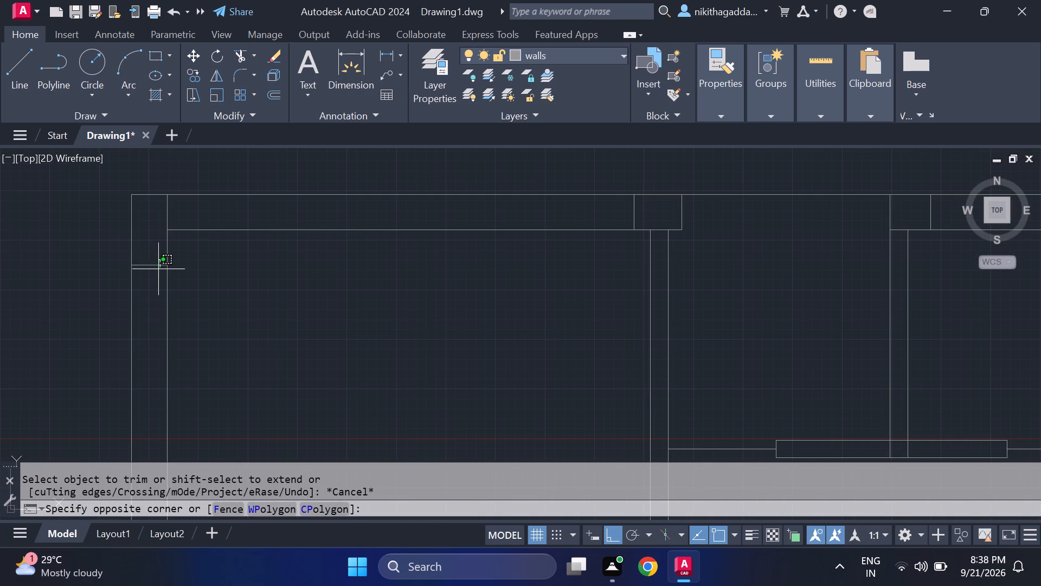
left_click(156, 272)
type("co")
key("Return")
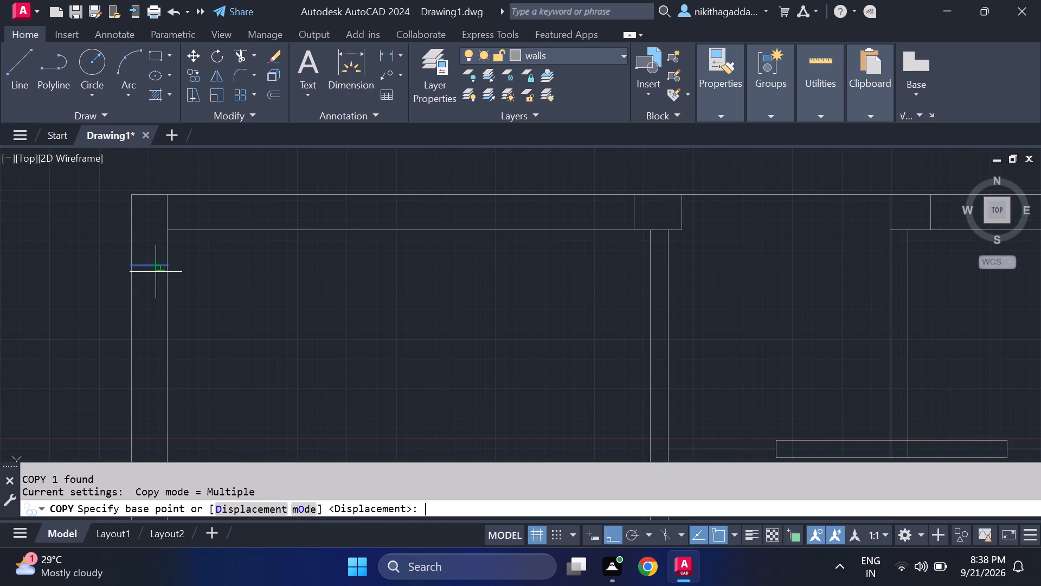
left_click(130, 265)
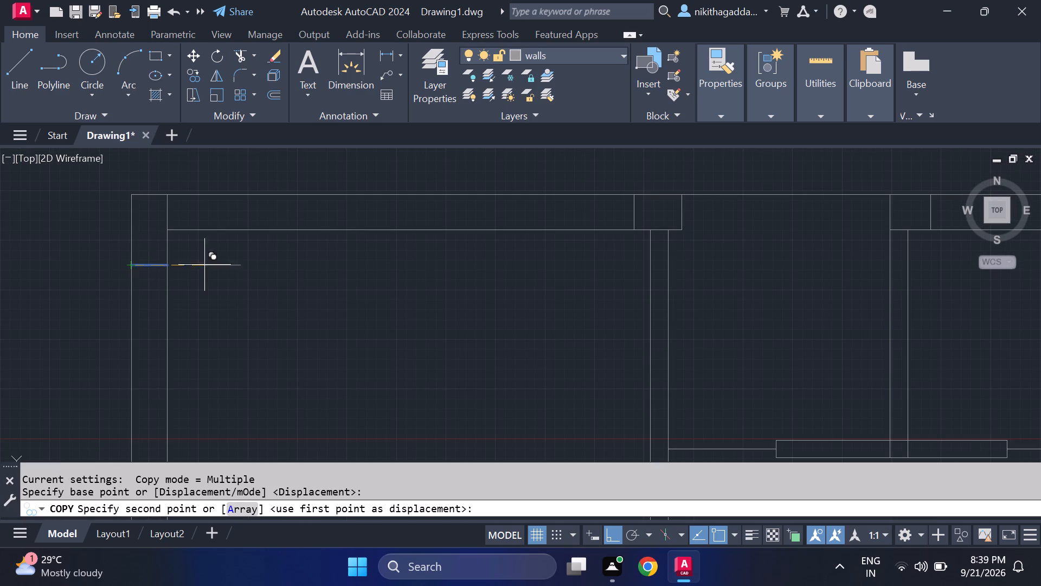
middle_click_drag(623, 262, 0, 285)
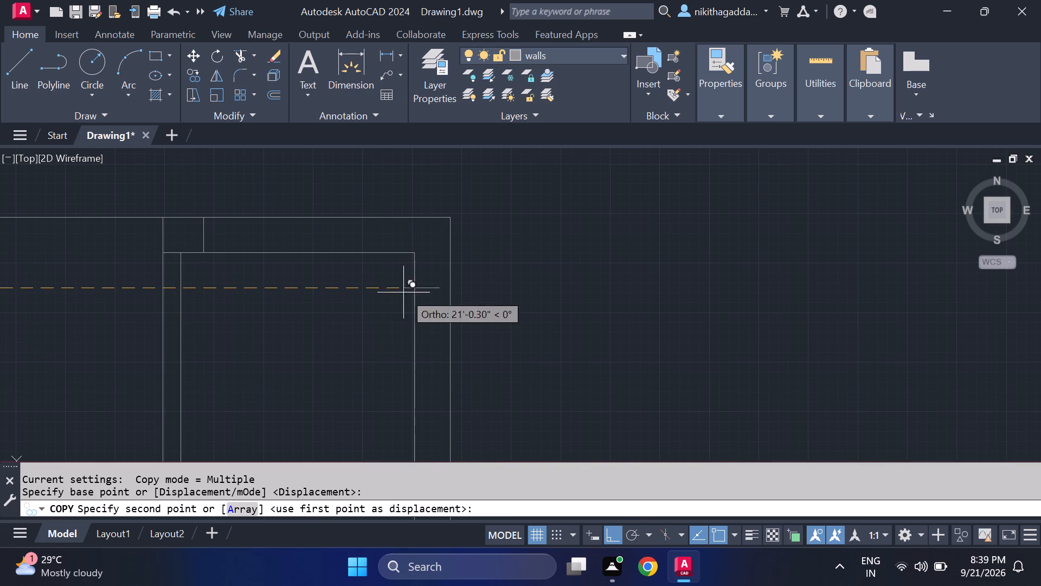
left_click(415, 289)
scroll(371, 316, "down", 4)
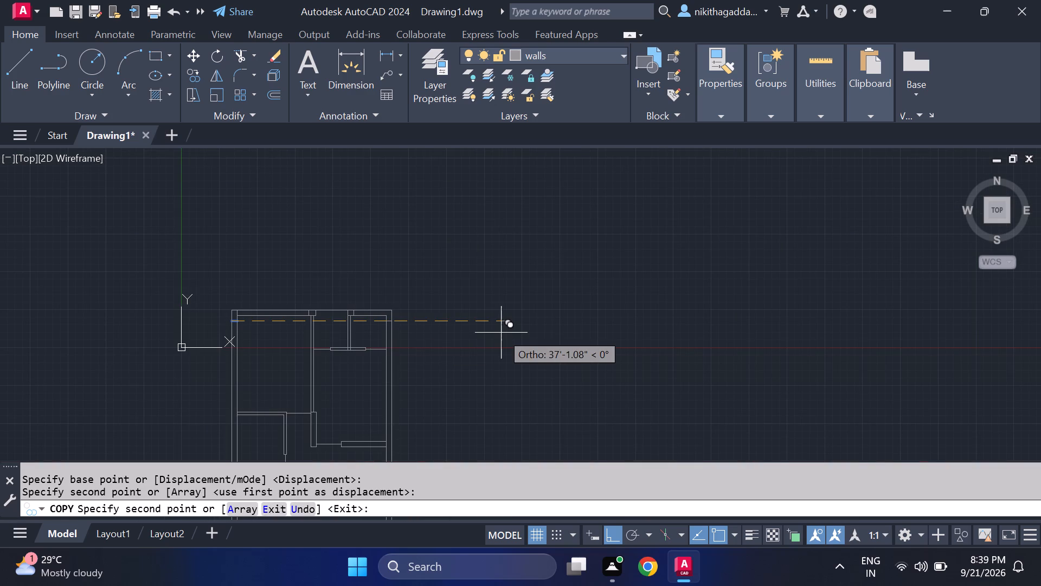
key("Escape")
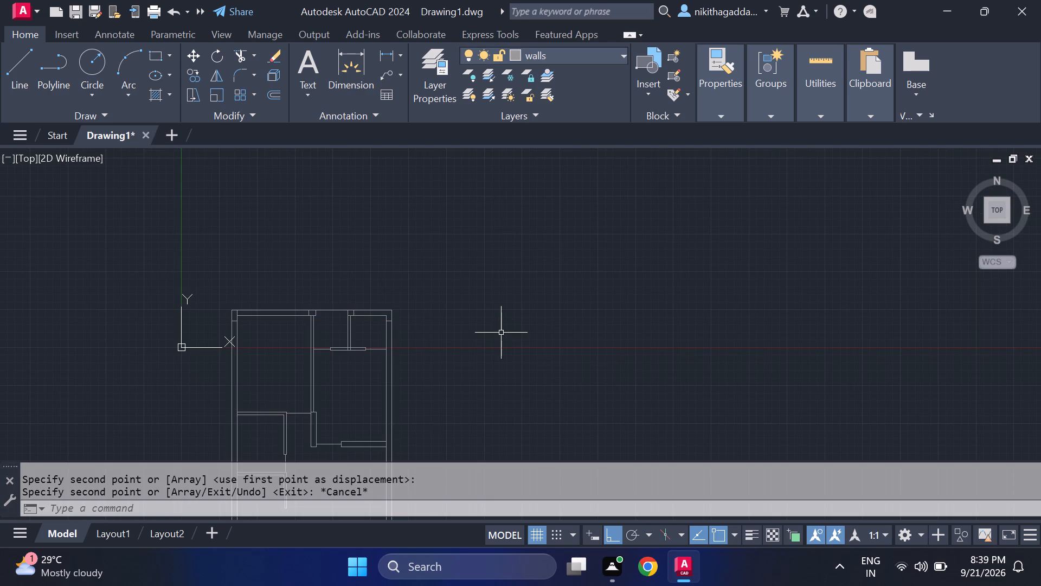
Extend the right wall's inner line up to the top wall's outer line, closing the top-right corner block.
type("ex")
key("Return")
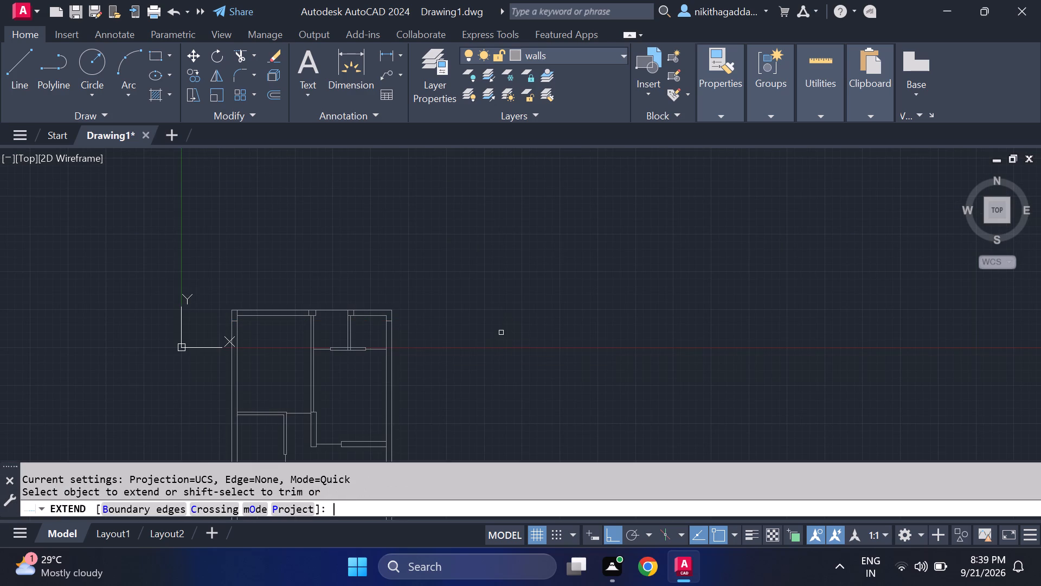
scroll(398, 326, "up", 2)
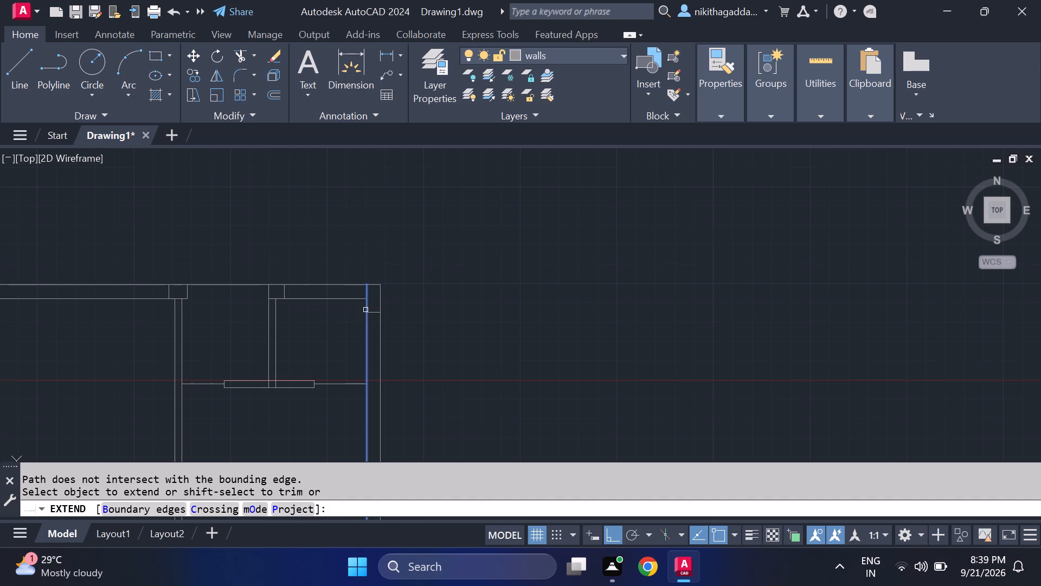
left_click(366, 309)
scroll(484, 308, "down", 1)
key("Escape")
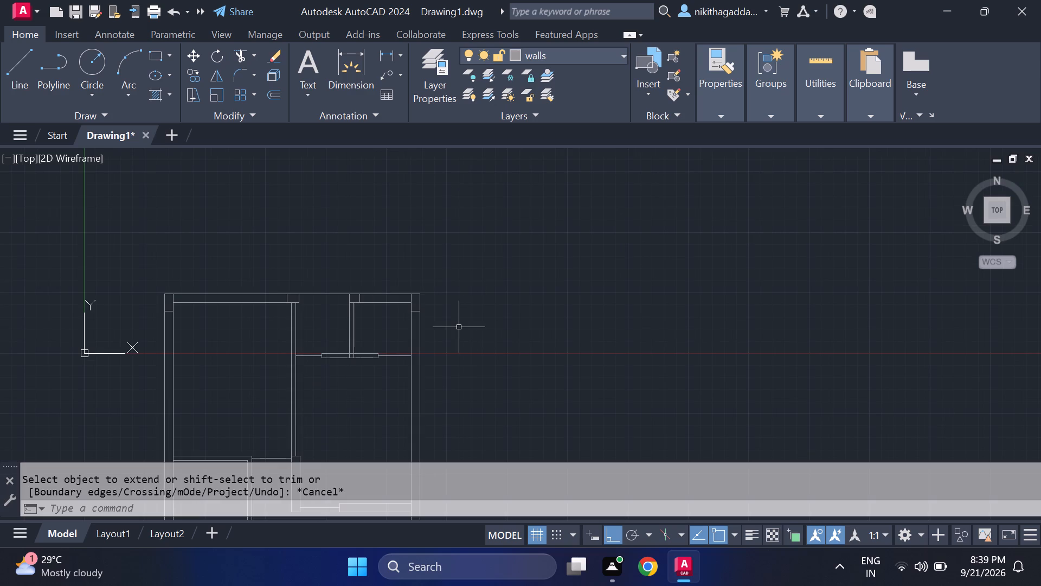
Draw two short horizontal lines across the left wall's thickness, one just above and one just below its junction with the upper horizontal partition.
key("l")
key("Return")
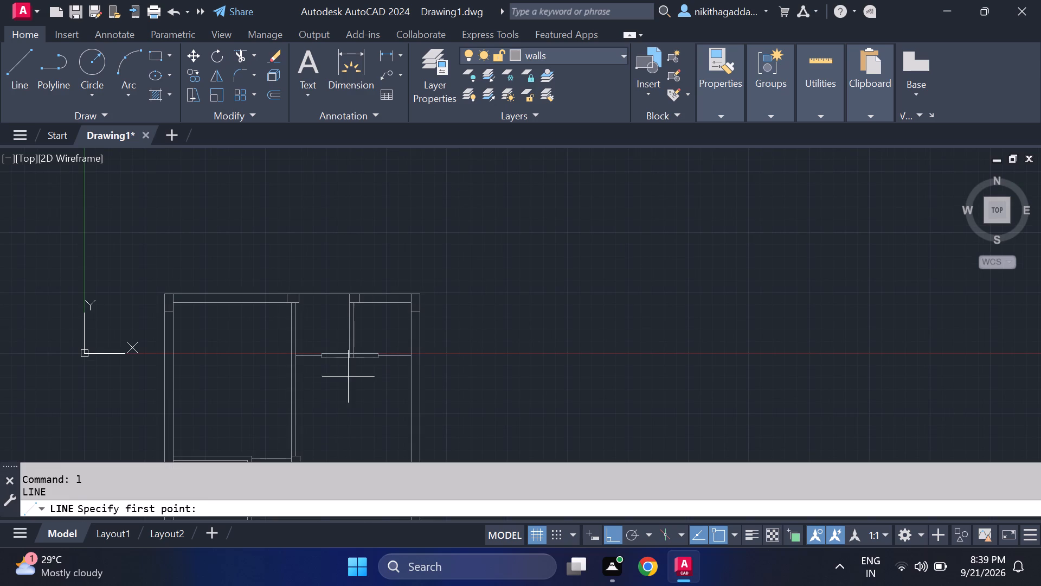
middle_click_drag(306, 383, 329, 333)
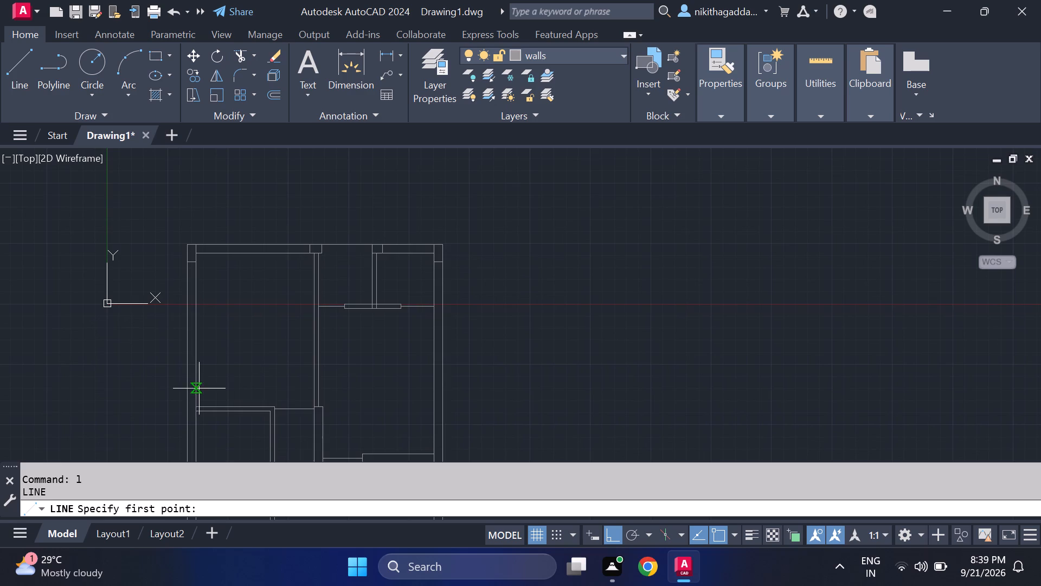
middle_click_drag(197, 394, 209, 347)
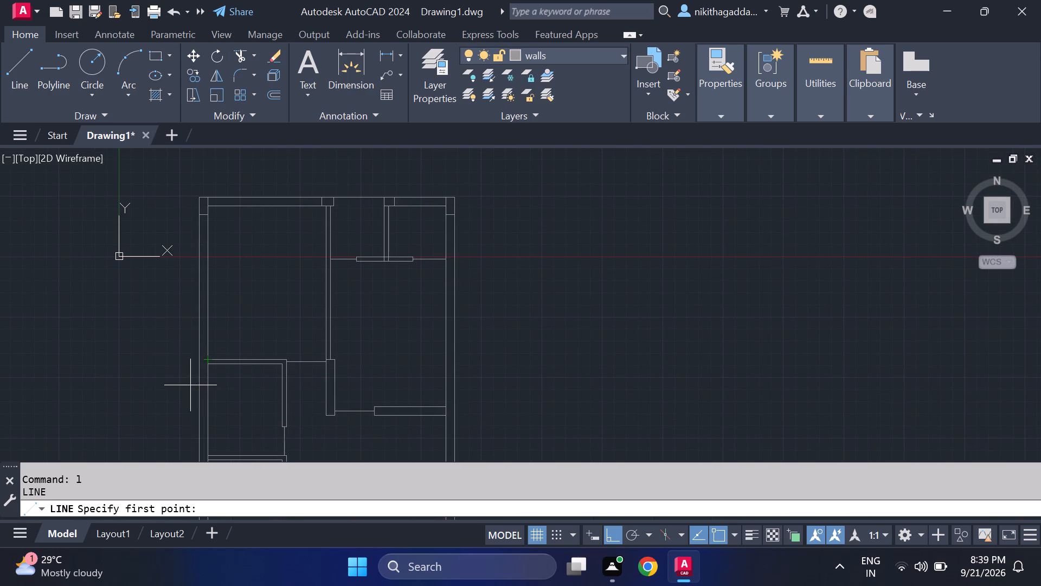
scroll(190, 385, "up", 2)
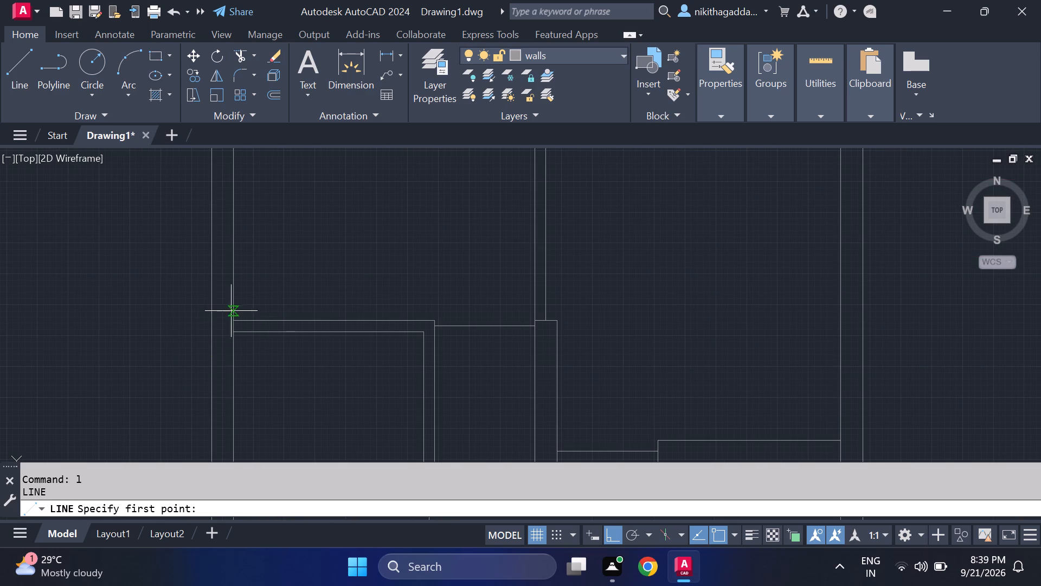
left_click(235, 311)
left_click(215, 315)
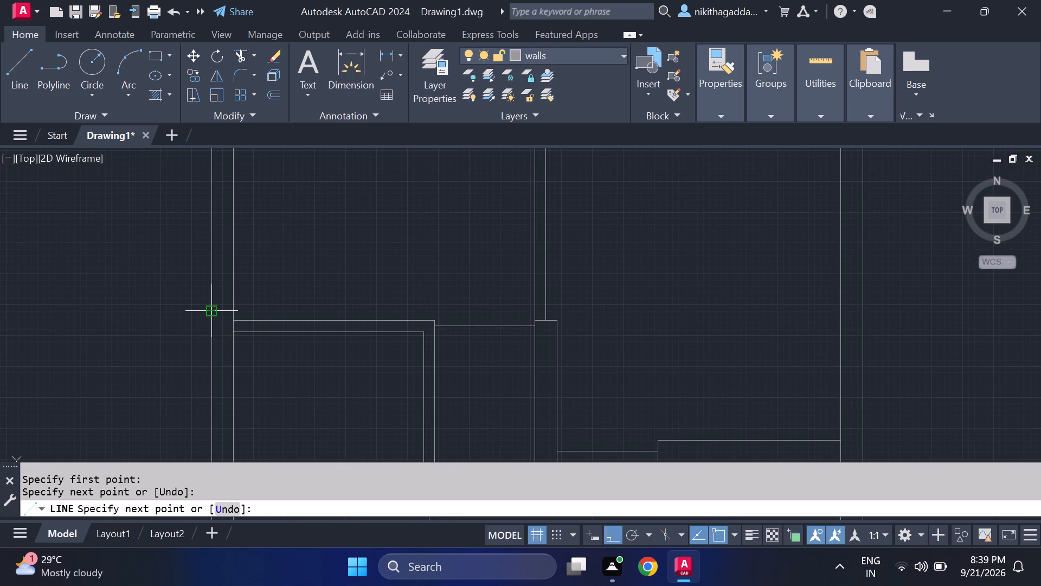
key("Return")
key("Return")
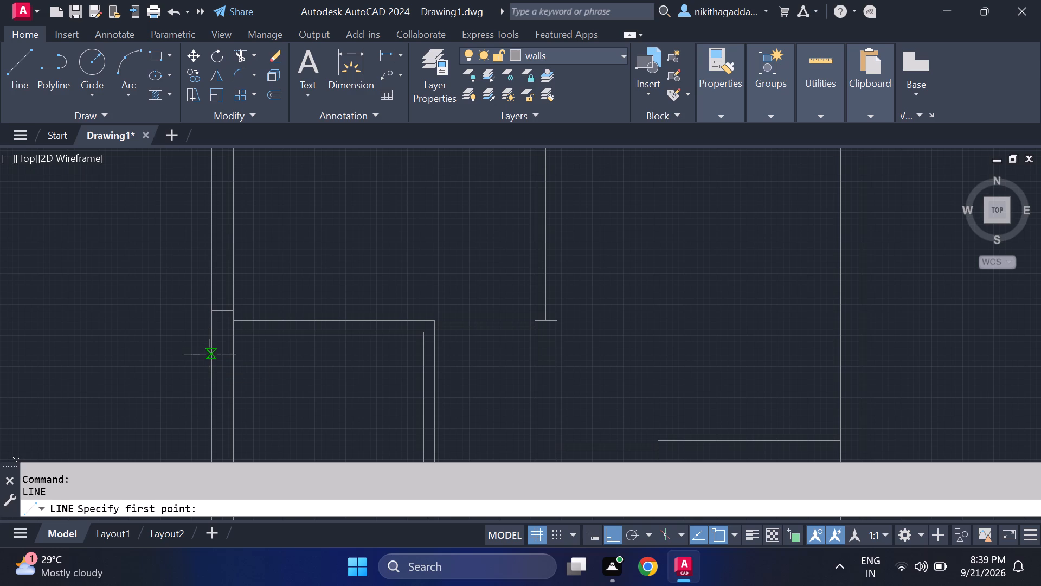
left_click(210, 354)
left_click(235, 356)
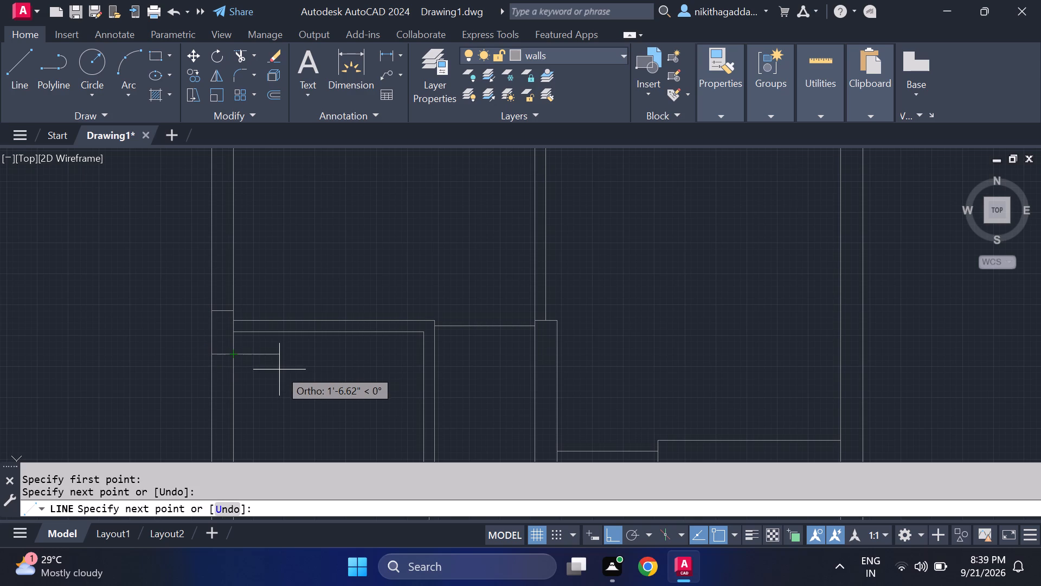
key("Escape")
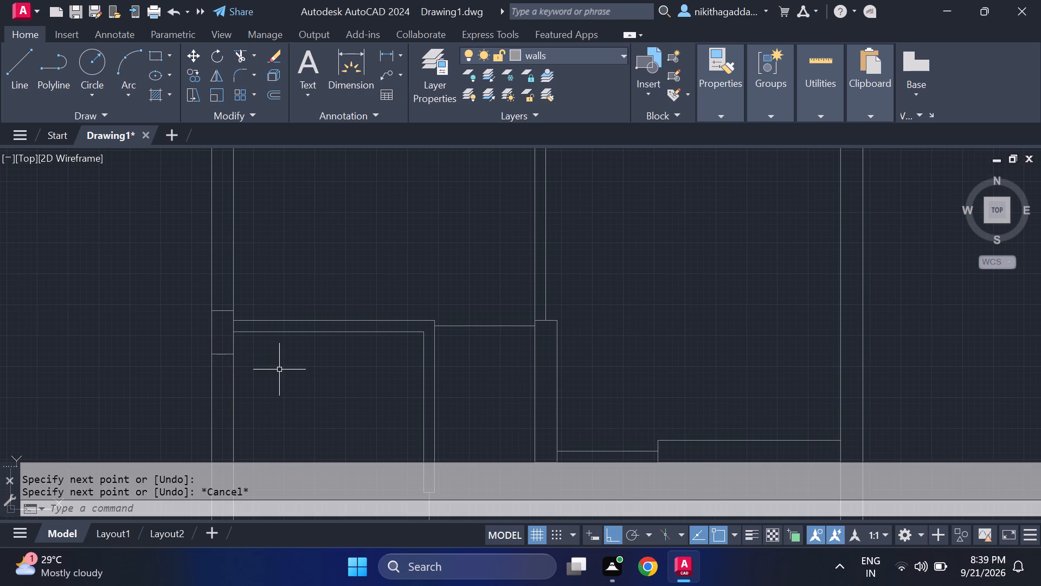
Draw a short horizontal line across the thick wall stub below the long vertical partition, level with the left wall block's lower line.
scroll(279, 370, "down", 2)
key("l")
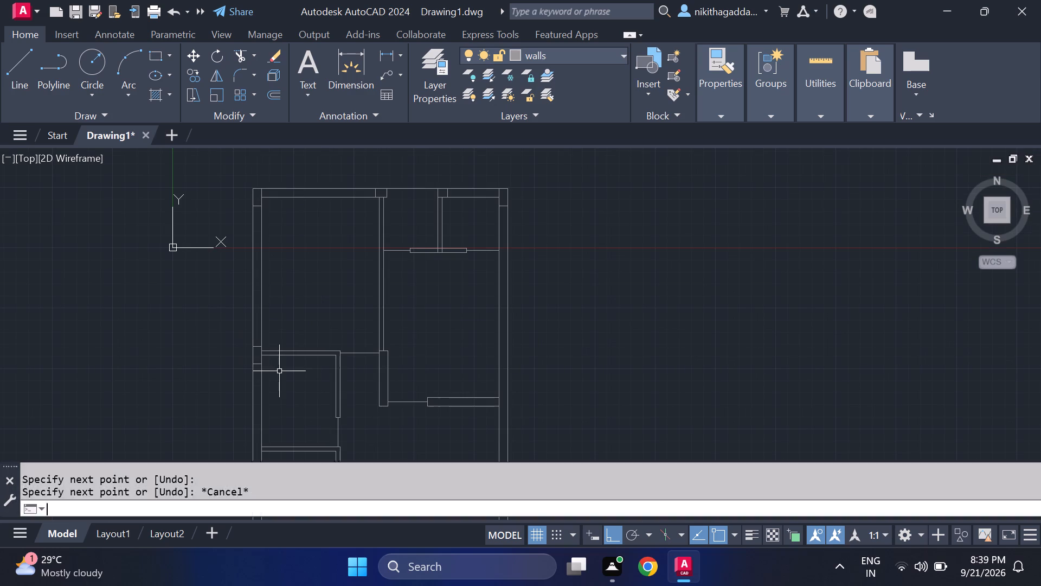
key("Return")
middle_click_drag(308, 380, 230, 403)
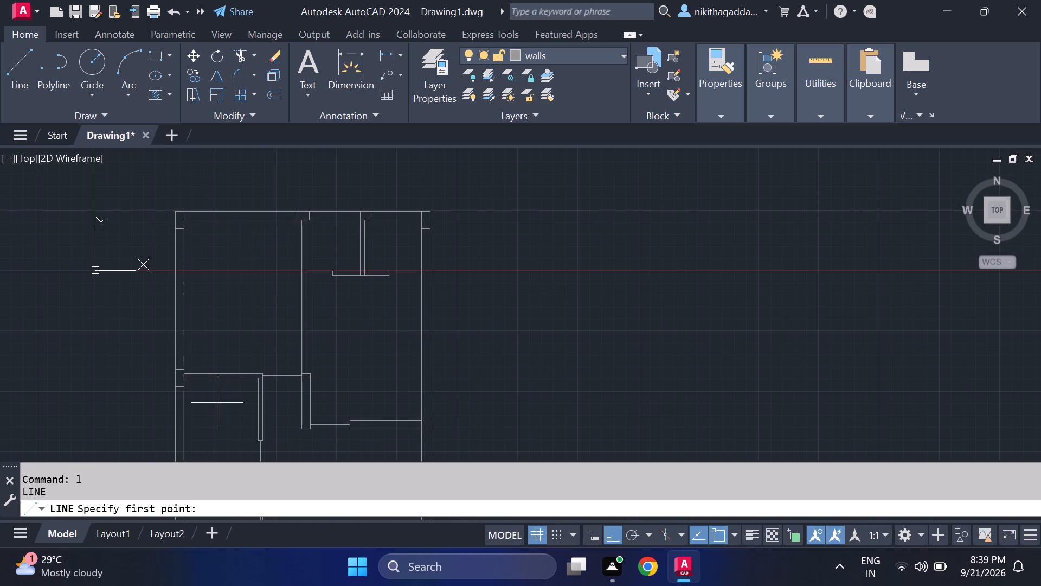
scroll(217, 403, "up", 1)
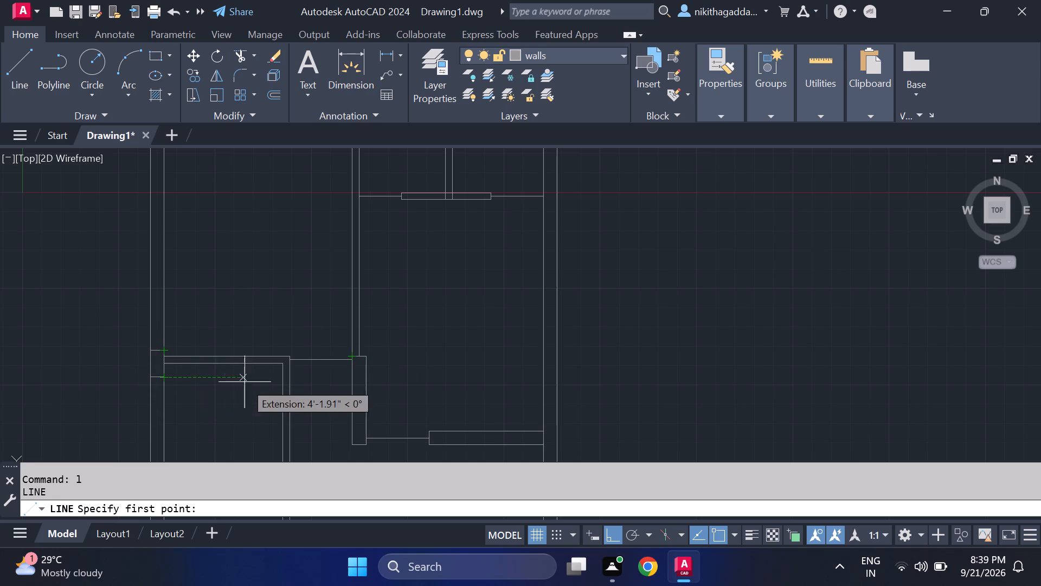
left_click(351, 379)
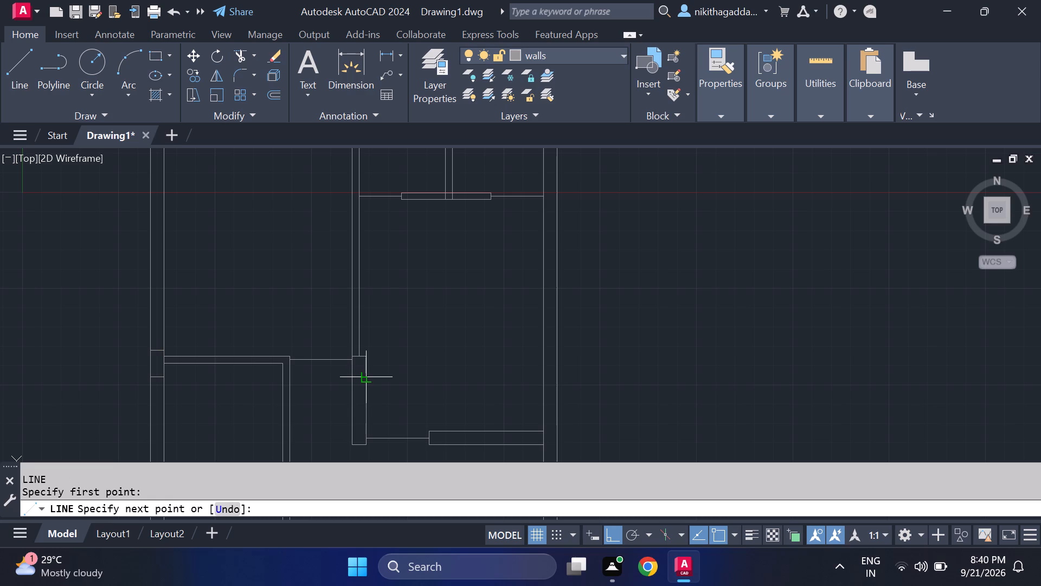
left_click(372, 381)
key("Escape")
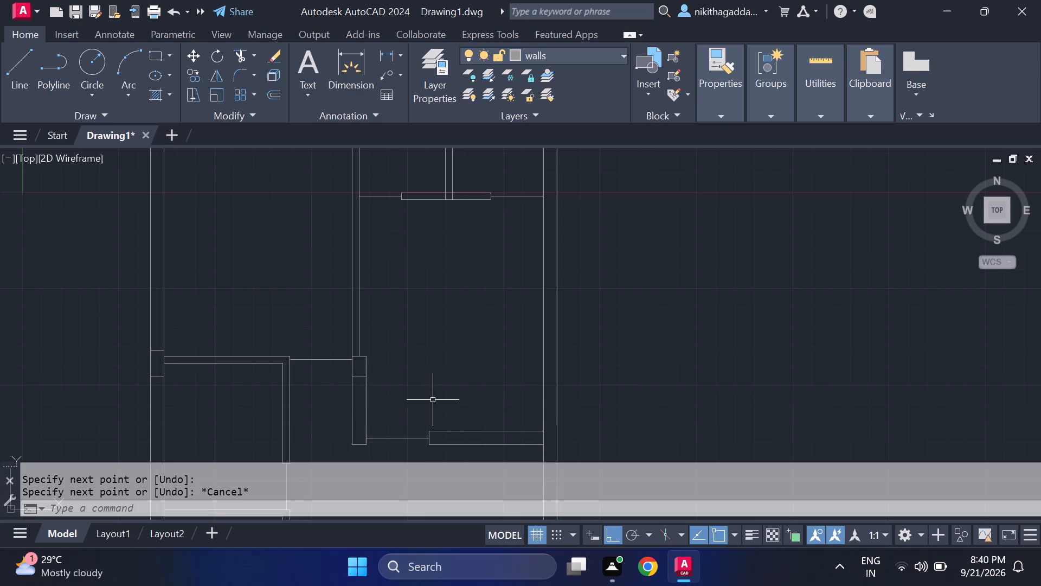
Draw two short horizontal lines across the right wall's thickness, one below and one above its junction with the upper horizontal wall segment.
middle_click_drag(471, 394, 300, 336)
scroll(317, 334, "down", 1)
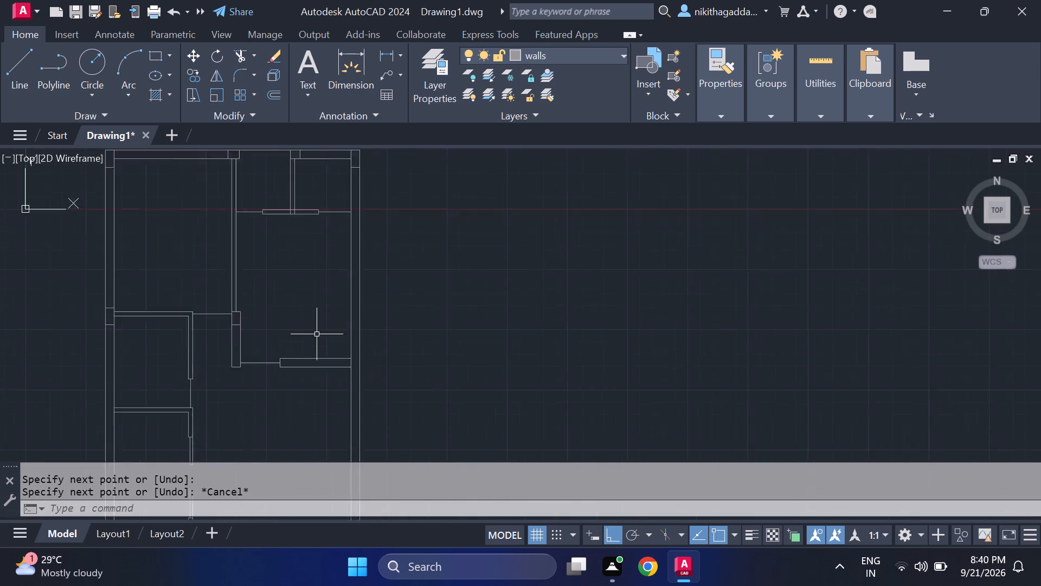
scroll(317, 334, "down", 1)
scroll(319, 336, "up", 2)
key("l")
key("Return")
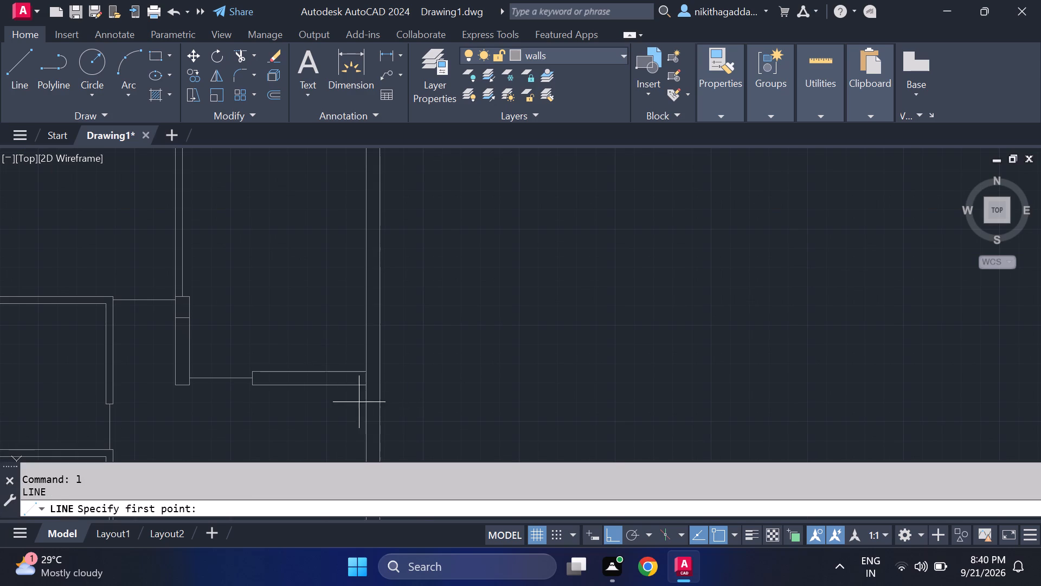
left_click(367, 398)
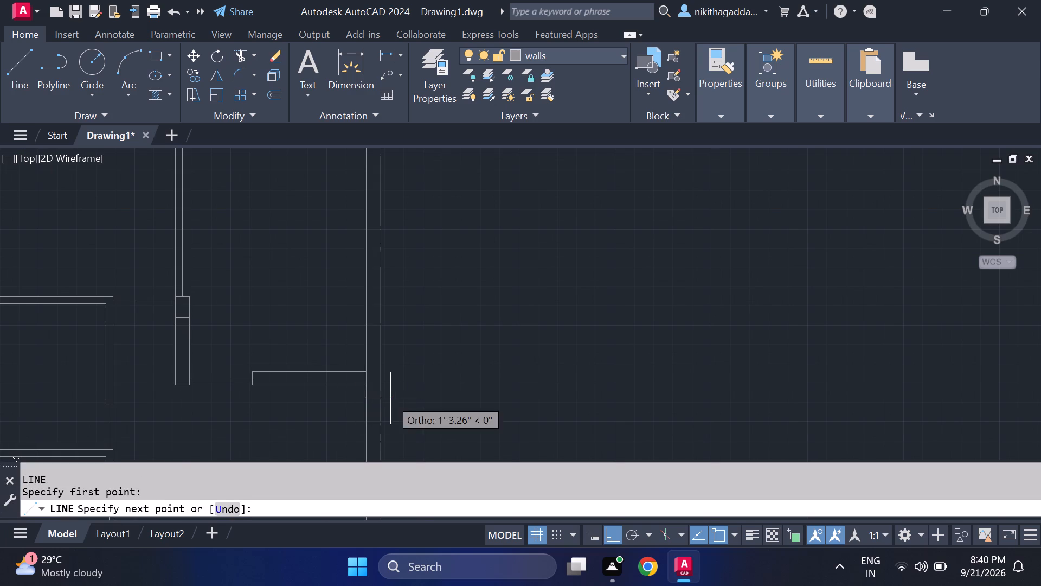
left_click(383, 396)
key("Return")
key("Return")
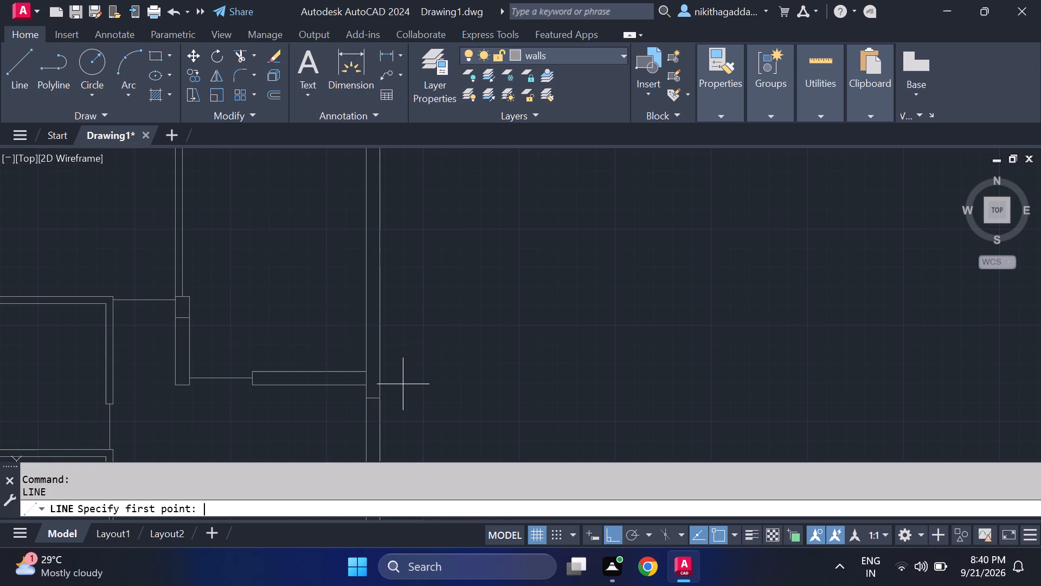
left_click(366, 362)
left_click(378, 363)
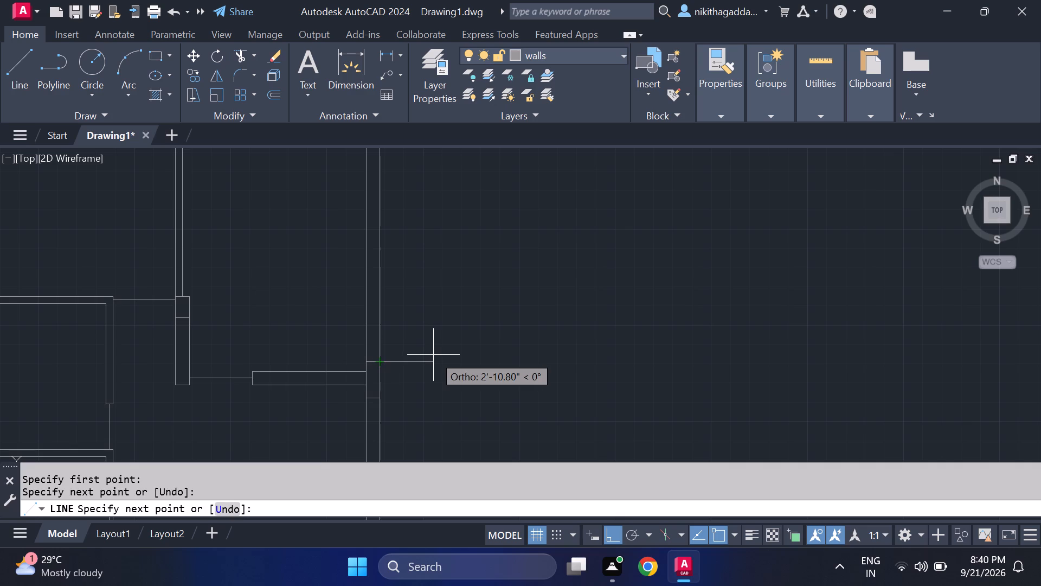
key("Return")
Copy the right wall's two short junction lines about 16'-8" straight down to its junction with the lower horizontal wall segment.
scroll(340, 367, "down", 2)
middle_click_drag(419, 409, 426, 365)
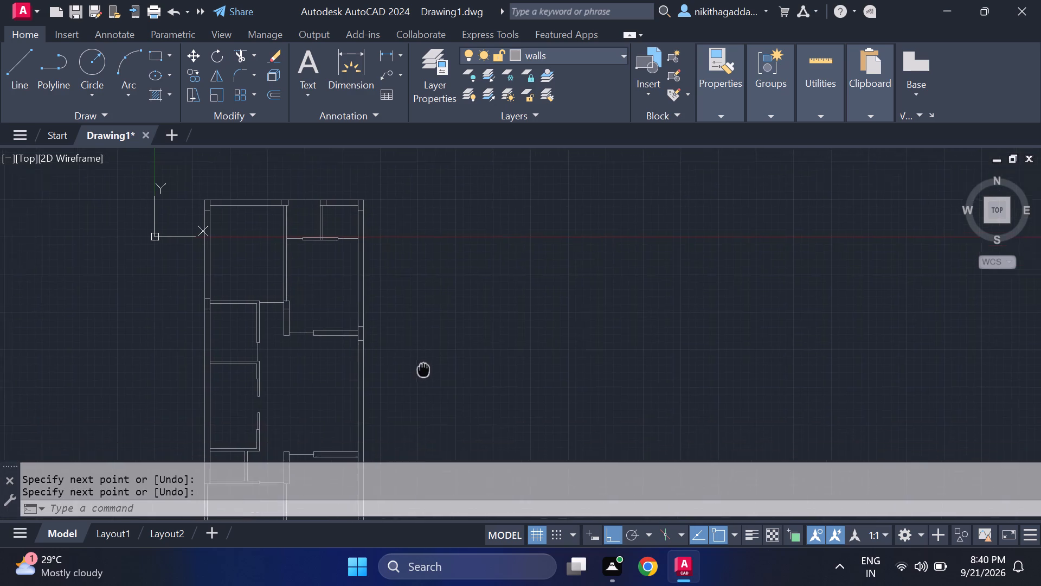
middle_click_drag(426, 365, 426, 354)
middle_click_drag(427, 349, 431, 285)
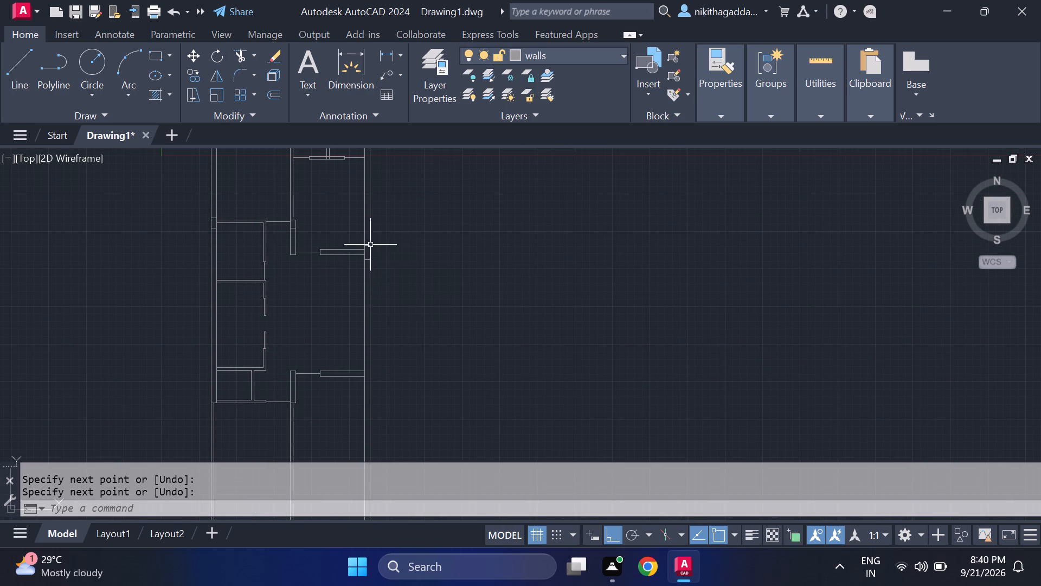
scroll(370, 245, "up", 1)
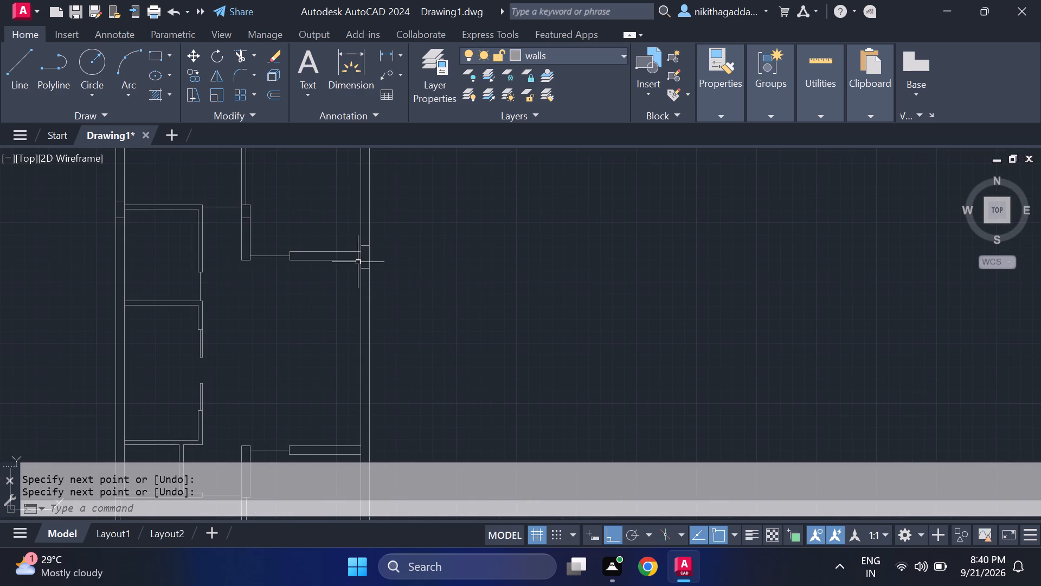
scroll(357, 262, "up", 1)
left_click(370, 237)
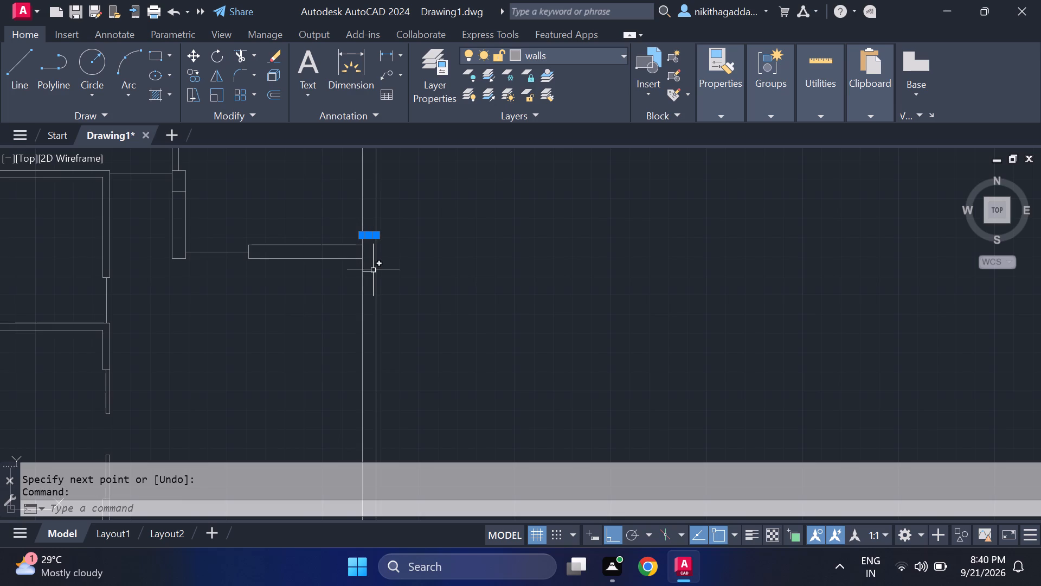
left_click(373, 271)
type("co")
key("Return")
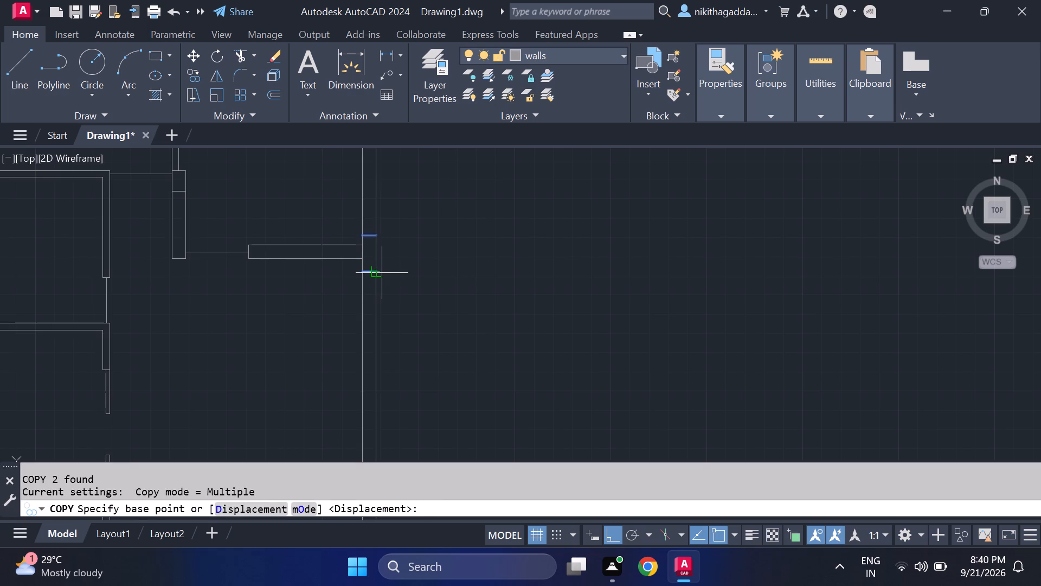
left_click(382, 273)
scroll(419, 414, "down", 1)
middle_click_drag(420, 420, 426, 271)
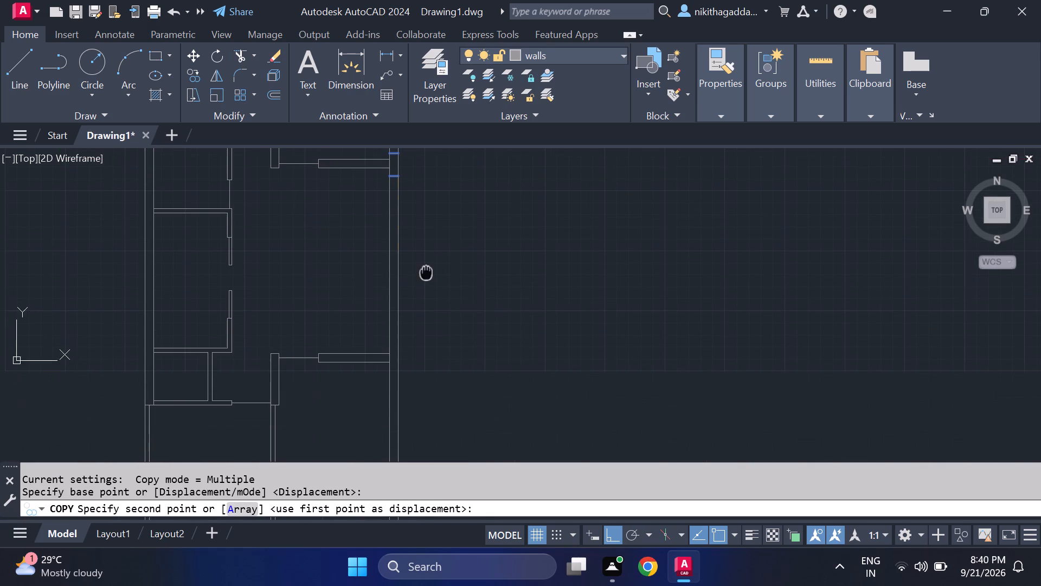
left_click(425, 369)
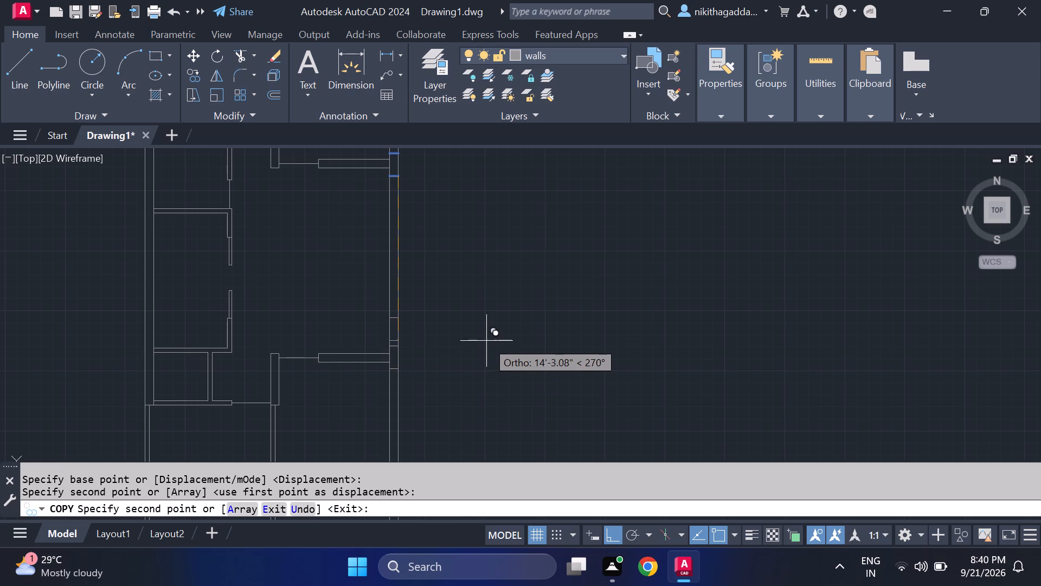
Place another copy of the right wall's two short junction lines about 37'-7" straight down, at the wall's bottom end.
scroll(478, 384, "down", 2)
middle_click_drag(479, 409, 440, 259)
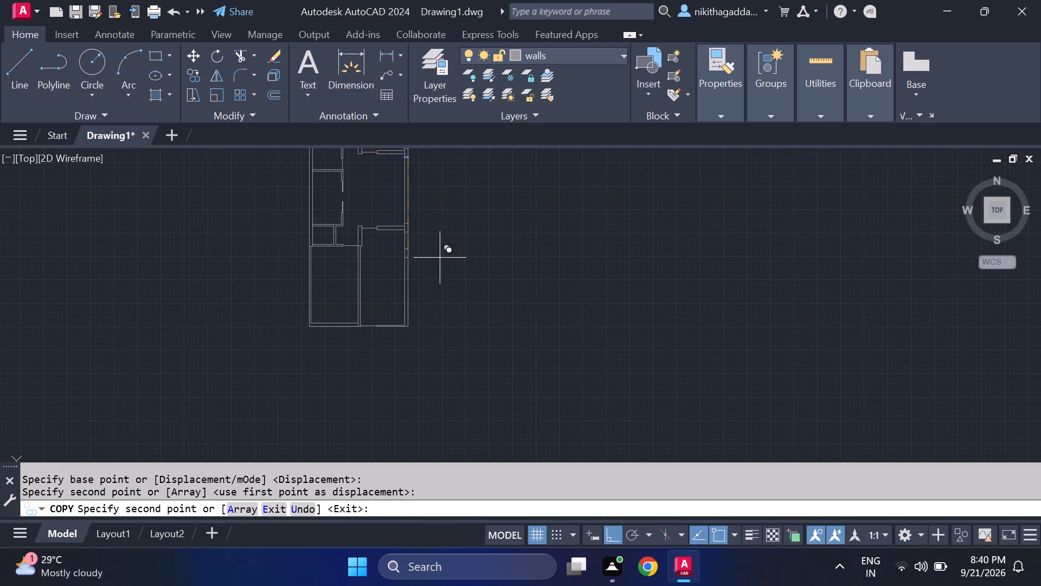
scroll(421, 337, "up", 3)
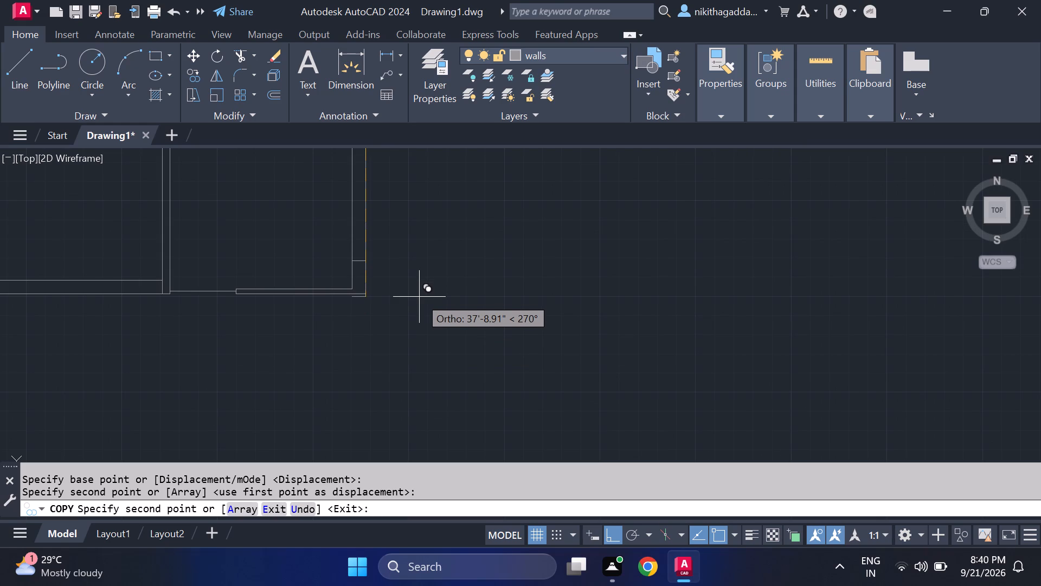
scroll(419, 296, "up", 2)
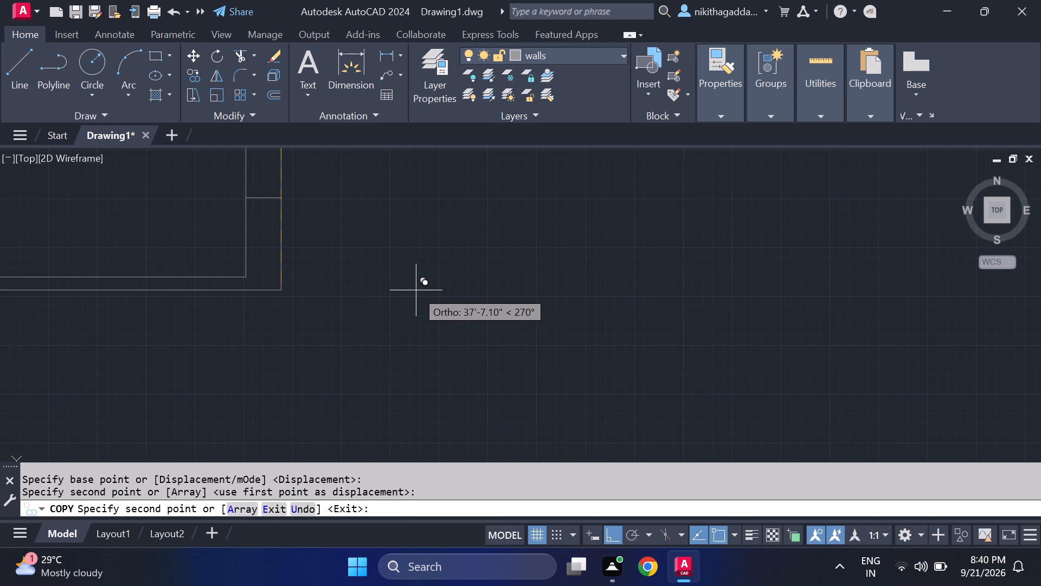
left_click(416, 290)
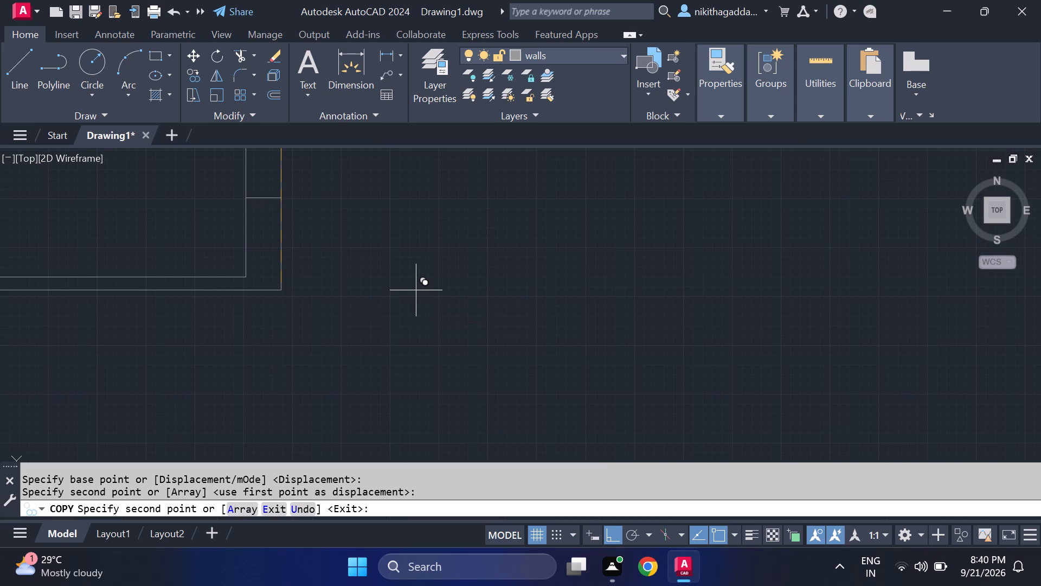
key("Escape")
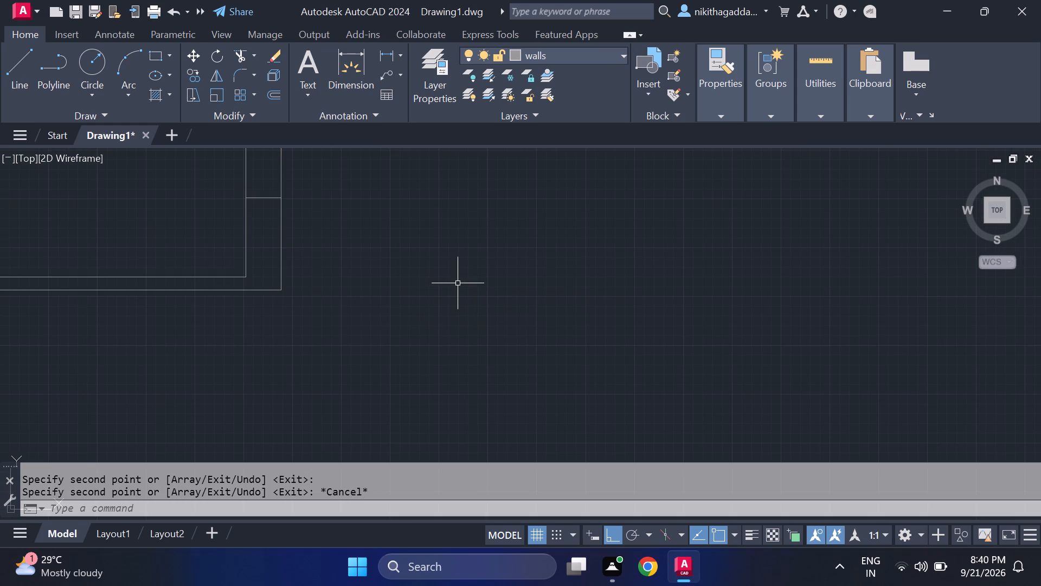
Extend the right wall's inner line down to the outer bottom wall line at the bottom corner.
type("ex")
key("Return")
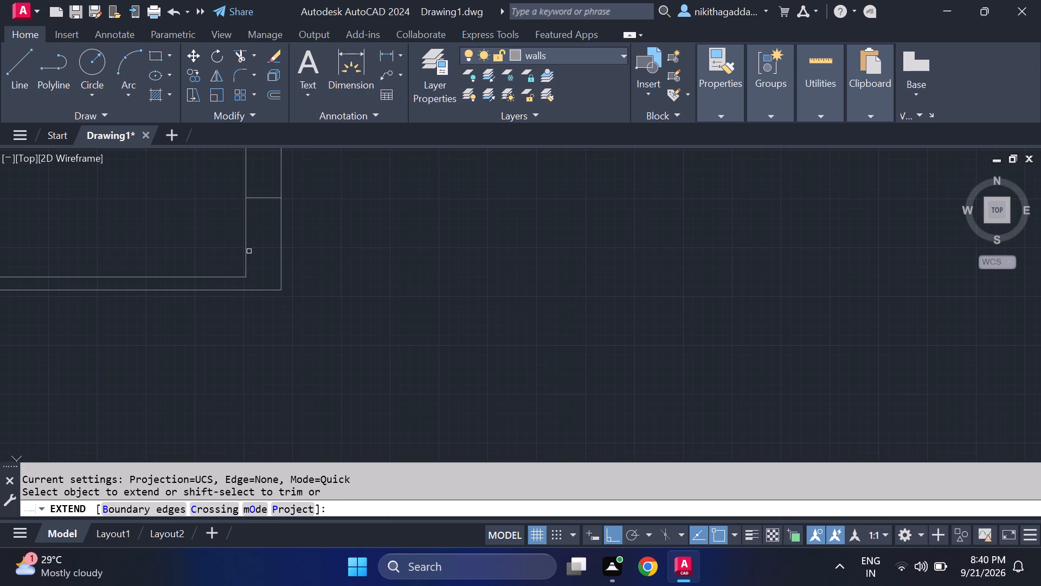
left_click(245, 272)
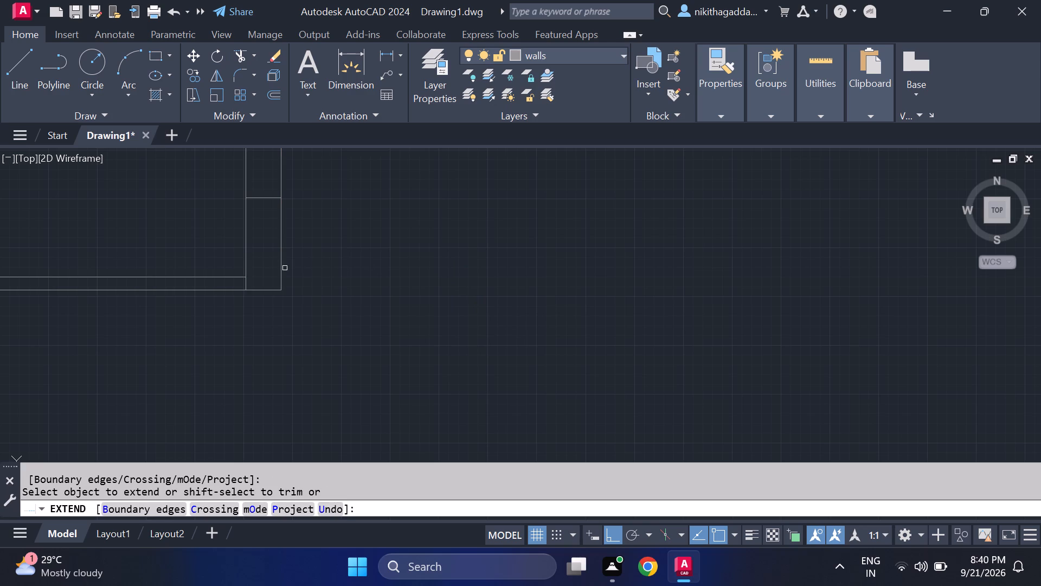
scroll(381, 263, "down", 3)
middle_click_drag(384, 259, 390, 324)
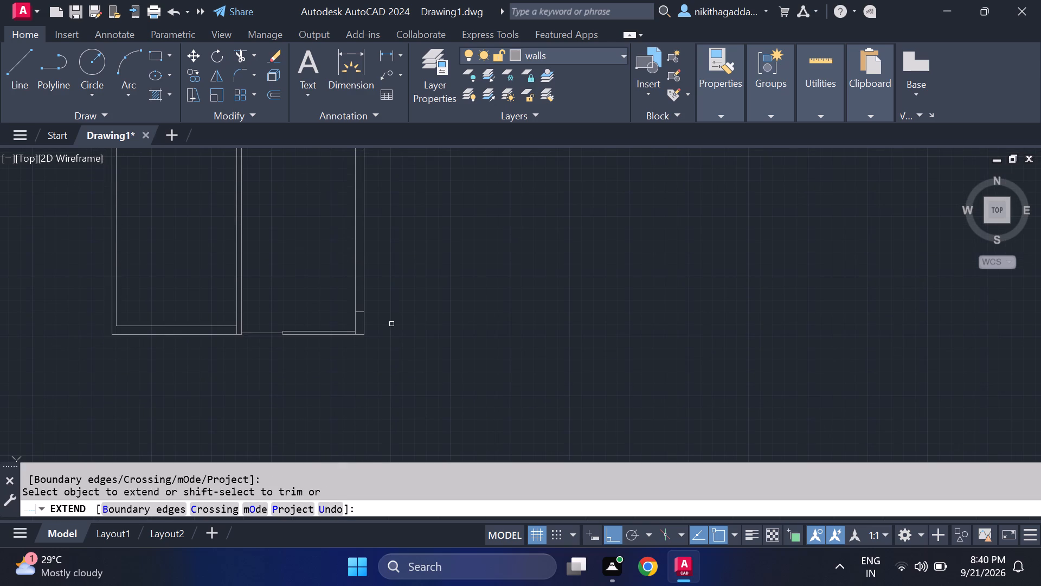
key("Escape")
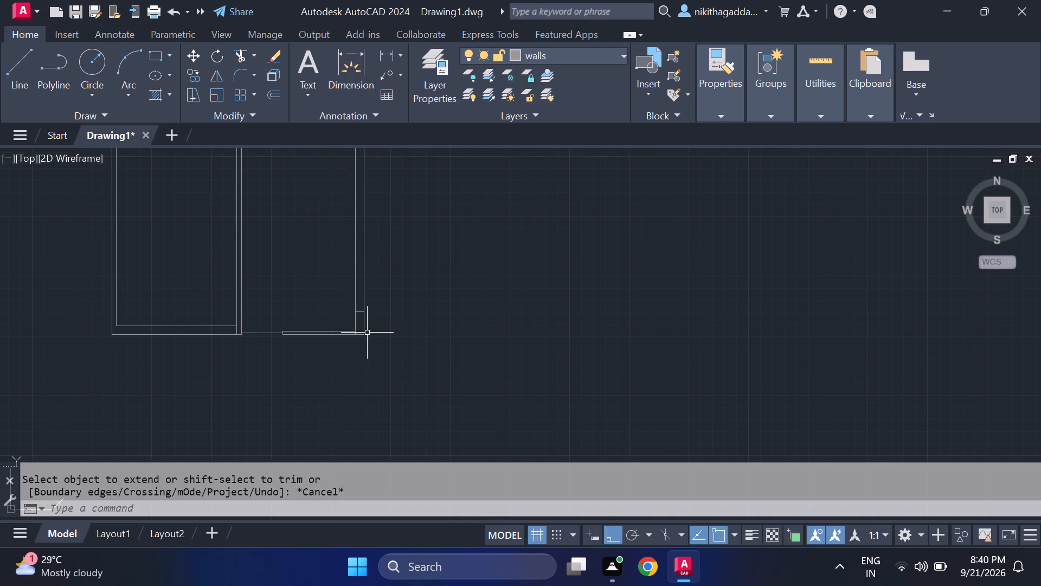
Copy the short line above the right wall's bottom corner horizontally across to the lower end of the vertical partition.
scroll(351, 317, "up", 2)
left_click(368, 301)
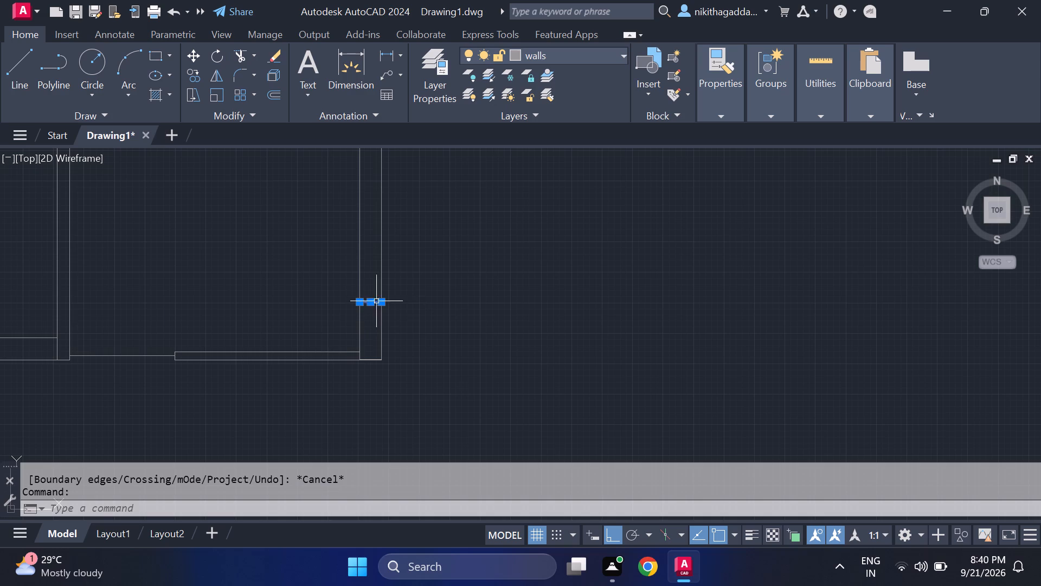
type("co")
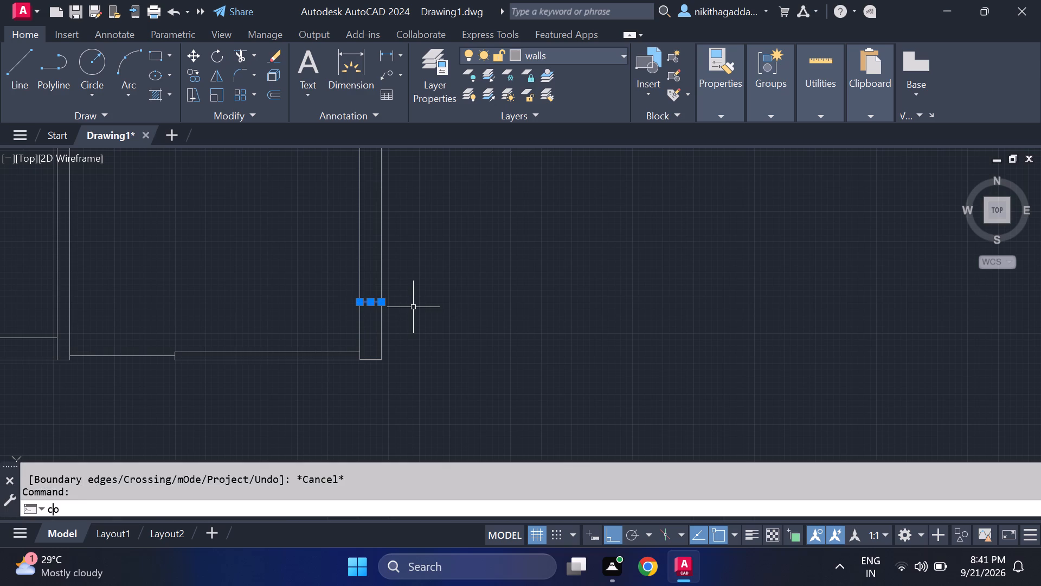
key("Return")
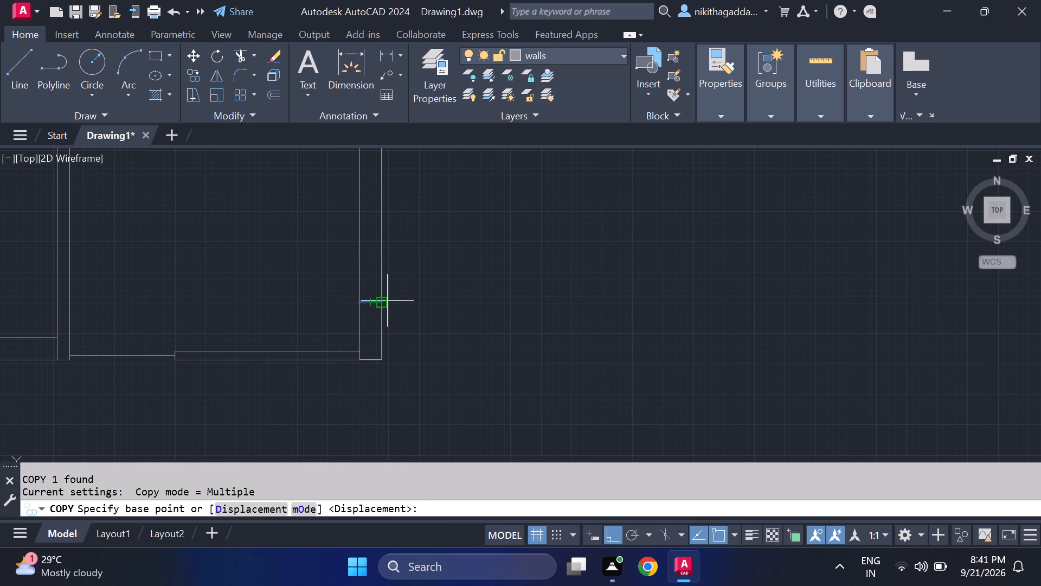
left_click(387, 301)
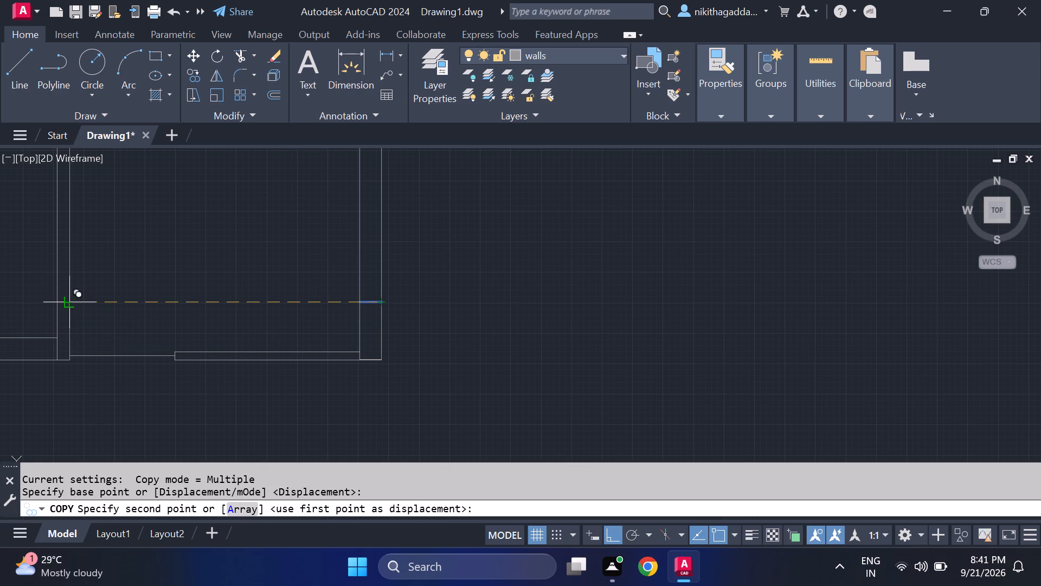
left_click(71, 306)
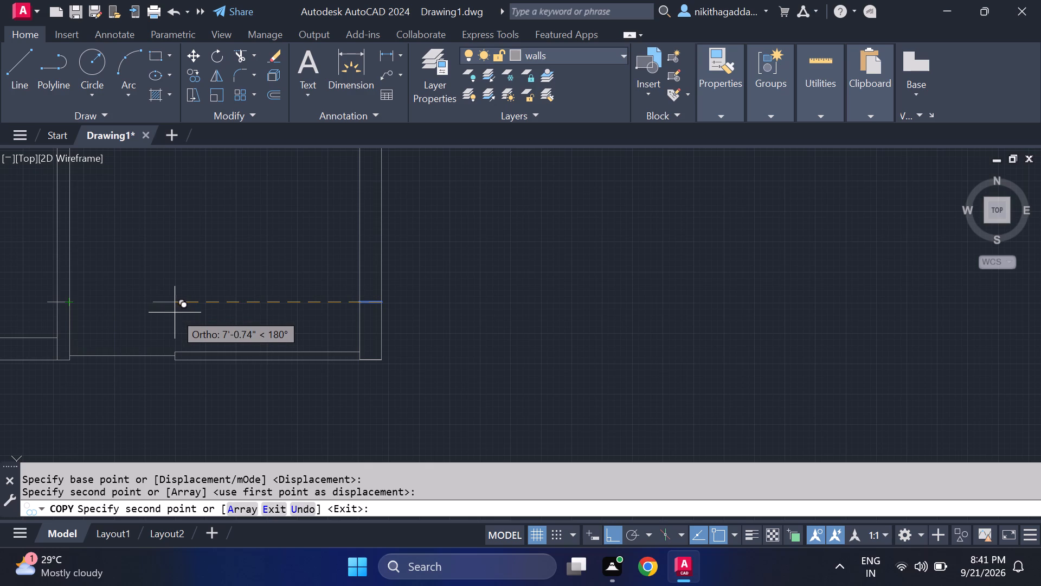
middle_click_drag(175, 322, 344, 313)
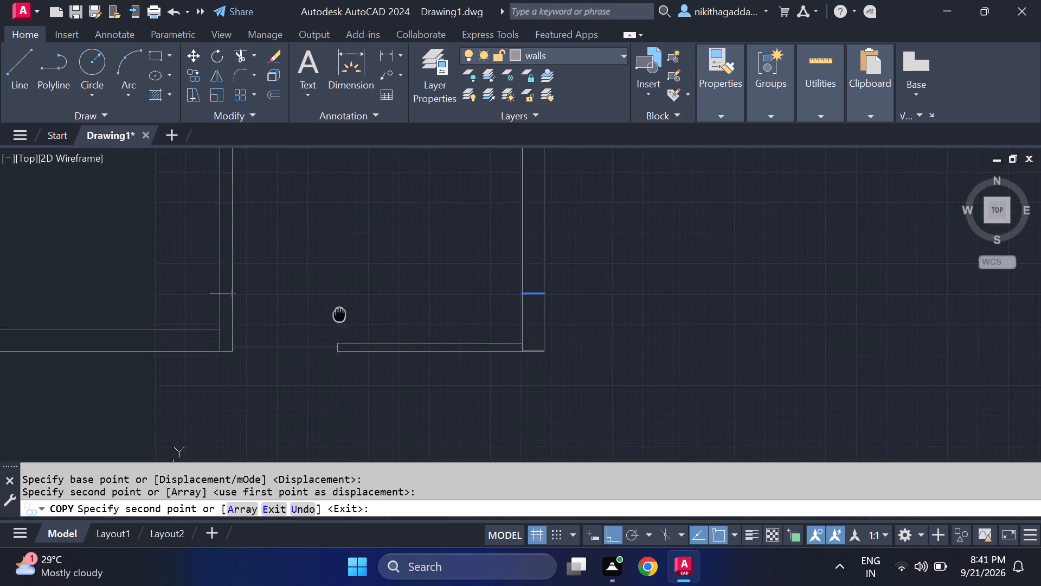
middle_click_drag(344, 313, 393, 313)
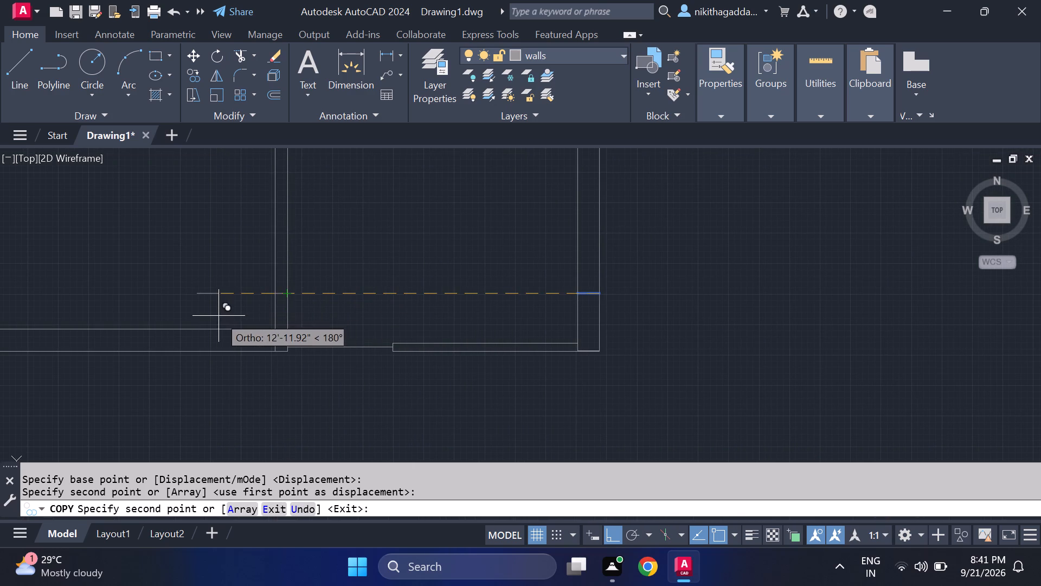
scroll(186, 316, "down", 3)
middle_click_drag(117, 328, 170, 332)
scroll(216, 314, "up", 2)
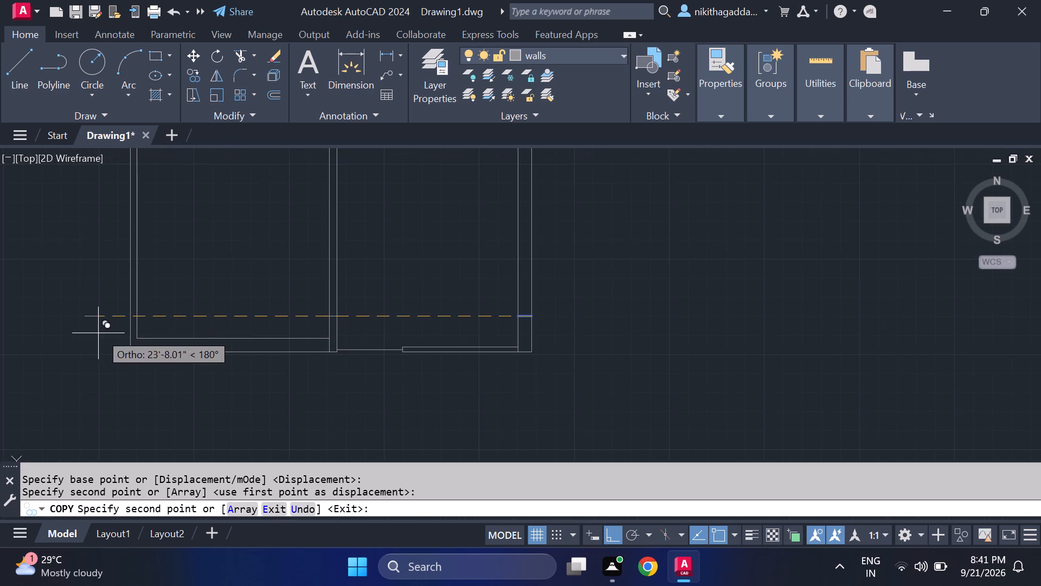
scroll(128, 328, "up", 1)
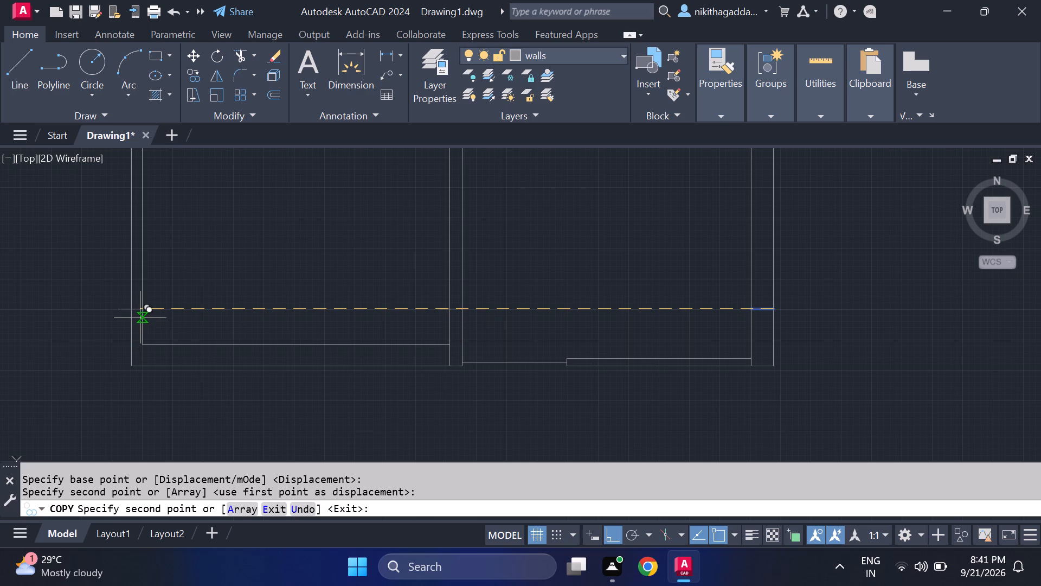
key("Escape")
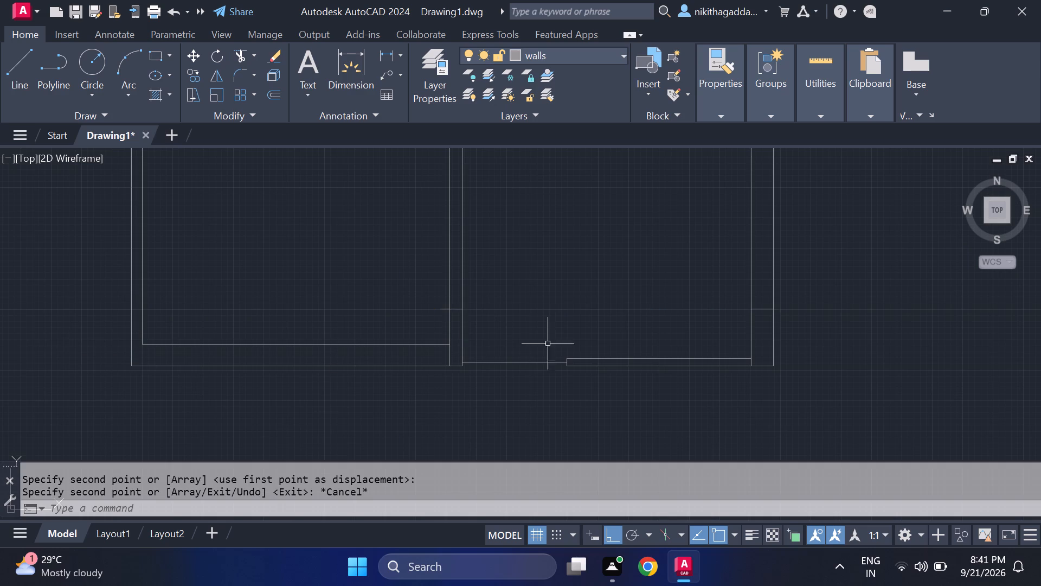
Move the short line across the right wall's bottom end straight down, closer to the bottom corner.
middle_click_drag(699, 365, 600, 347)
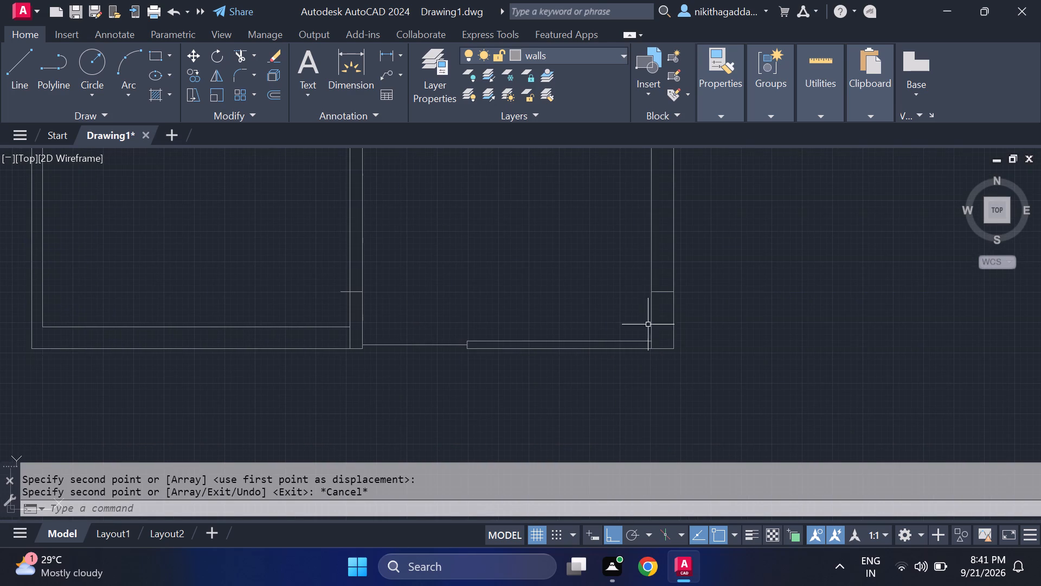
left_click(665, 291)
key("m")
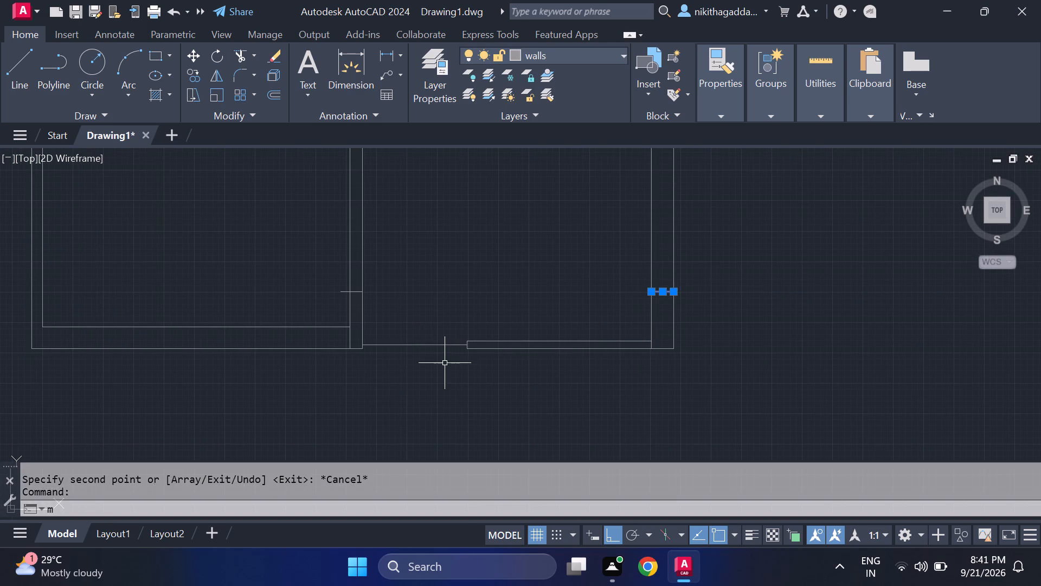
key("Return")
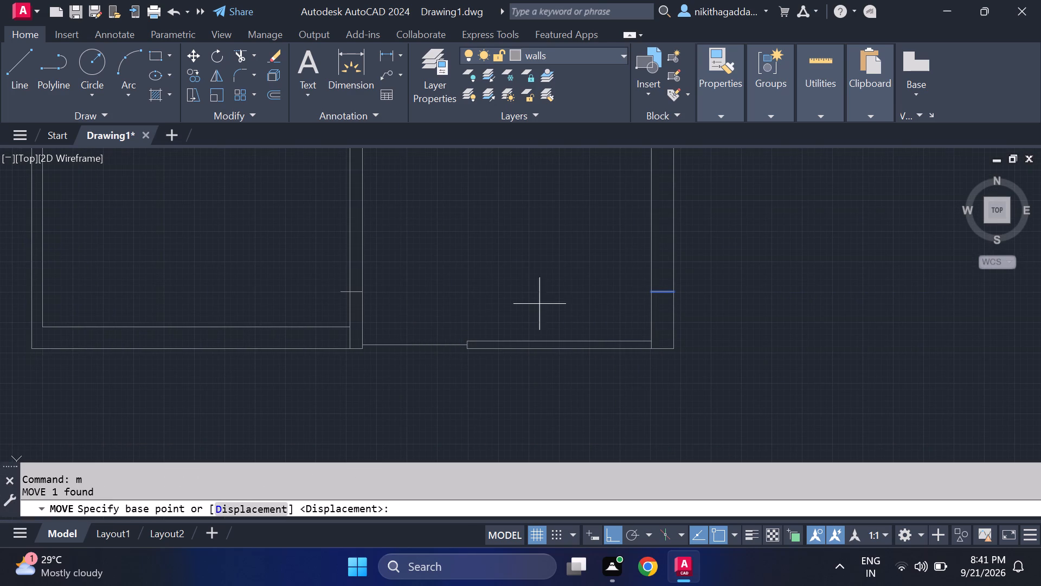
left_click(677, 292)
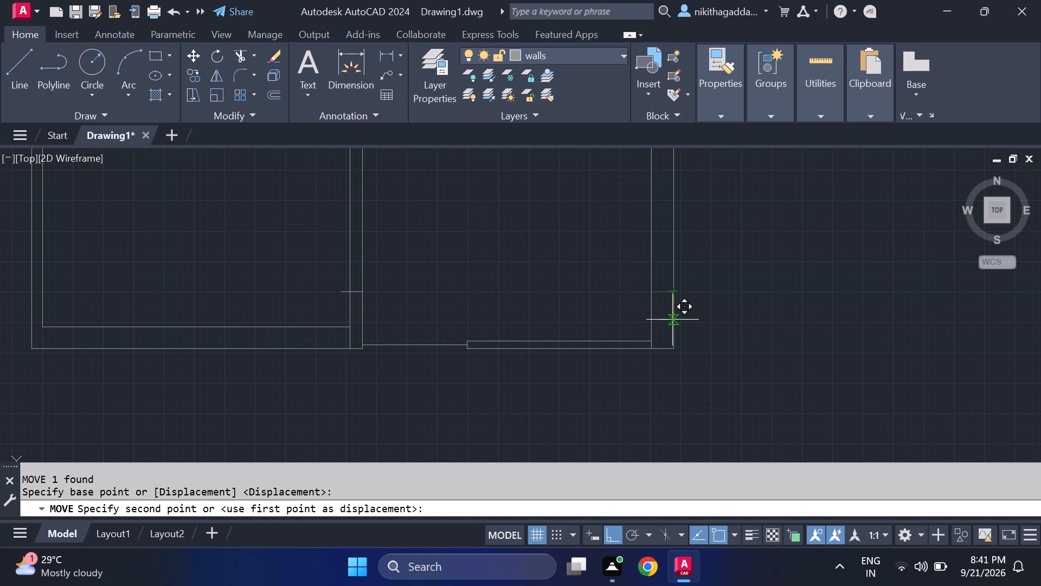
left_click(672, 317)
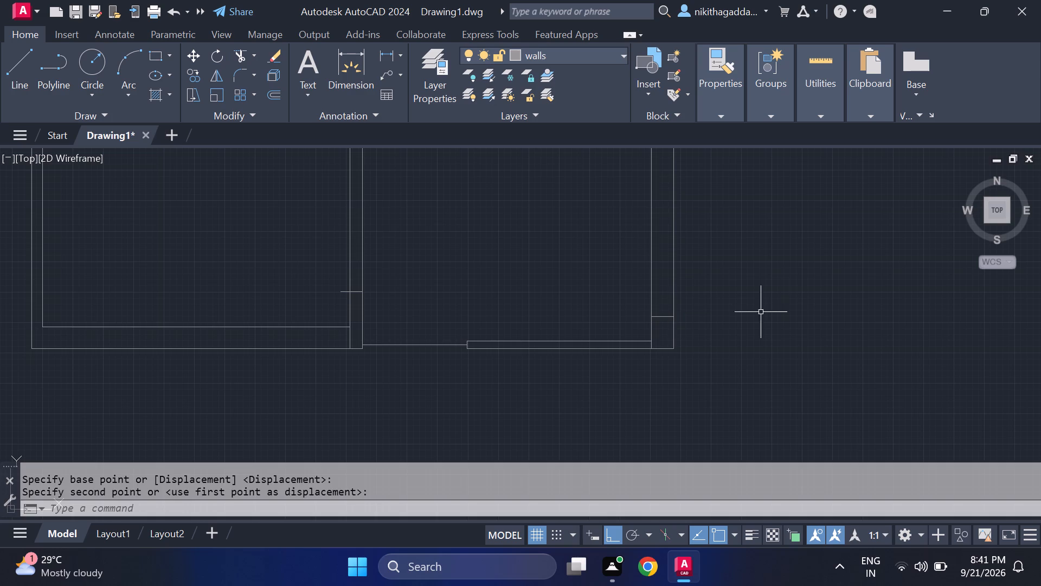
With ortho off, move the partition's short line down so it starts on the partition's left face, level with the right wall's short line.
left_click(340, 292)
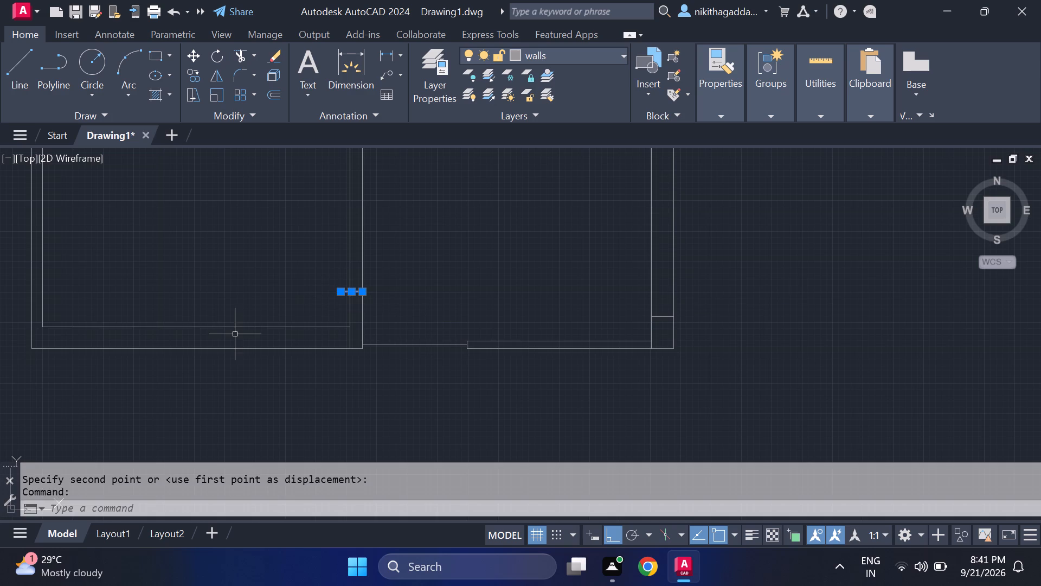
key("m")
key("Return")
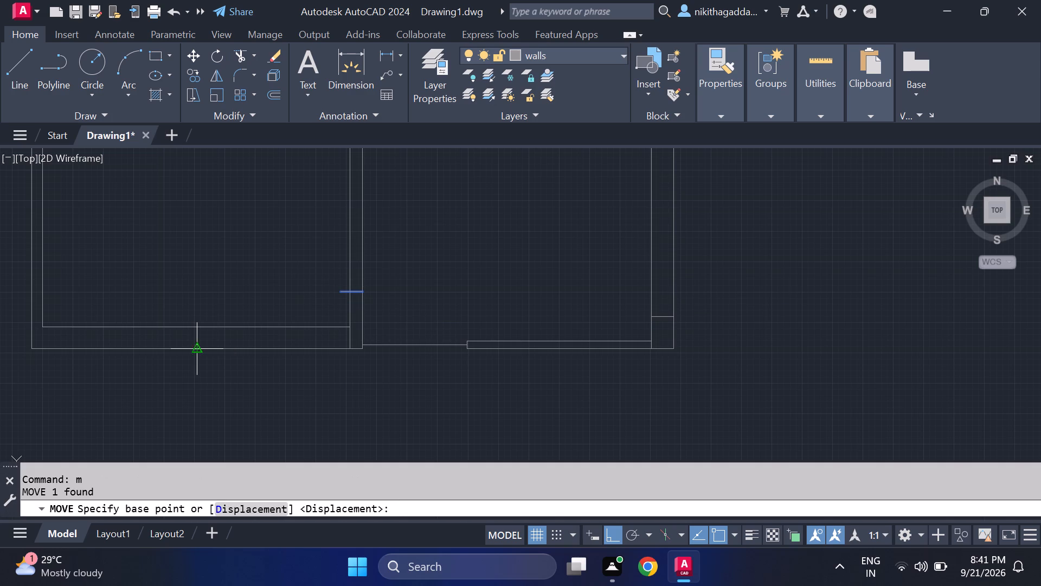
left_click(340, 288)
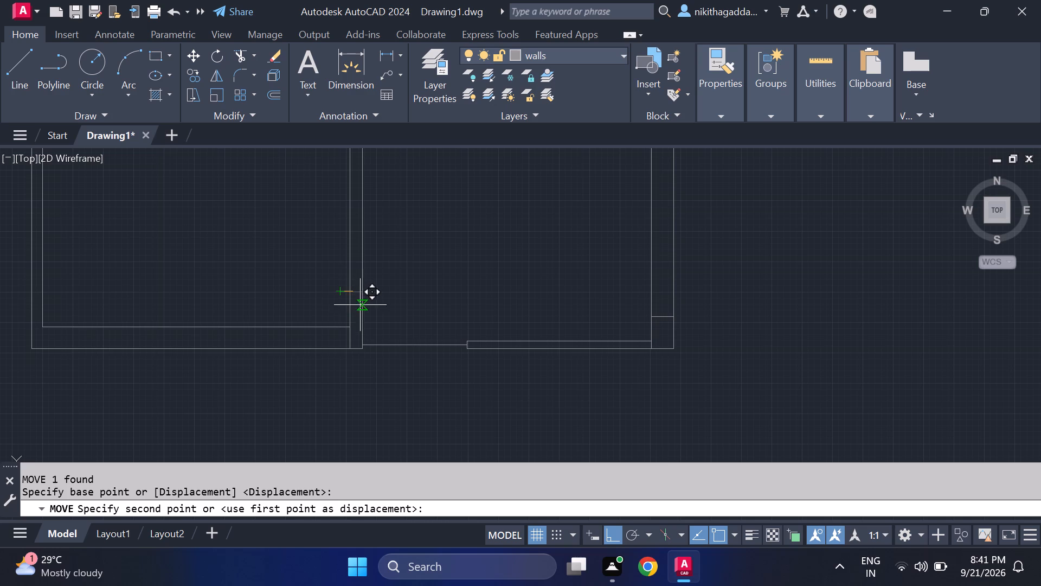
key("F8")
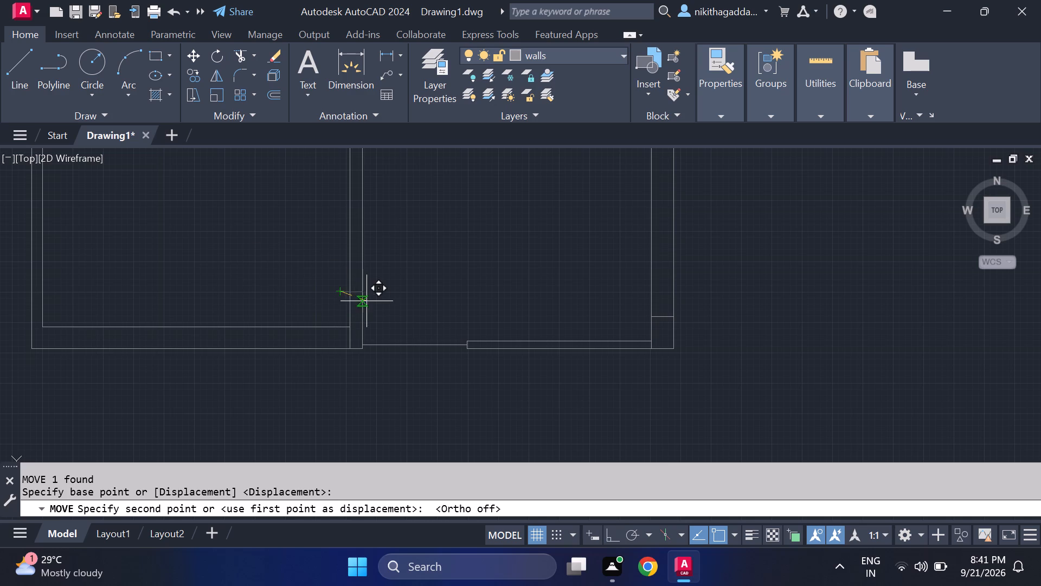
left_click(349, 317)
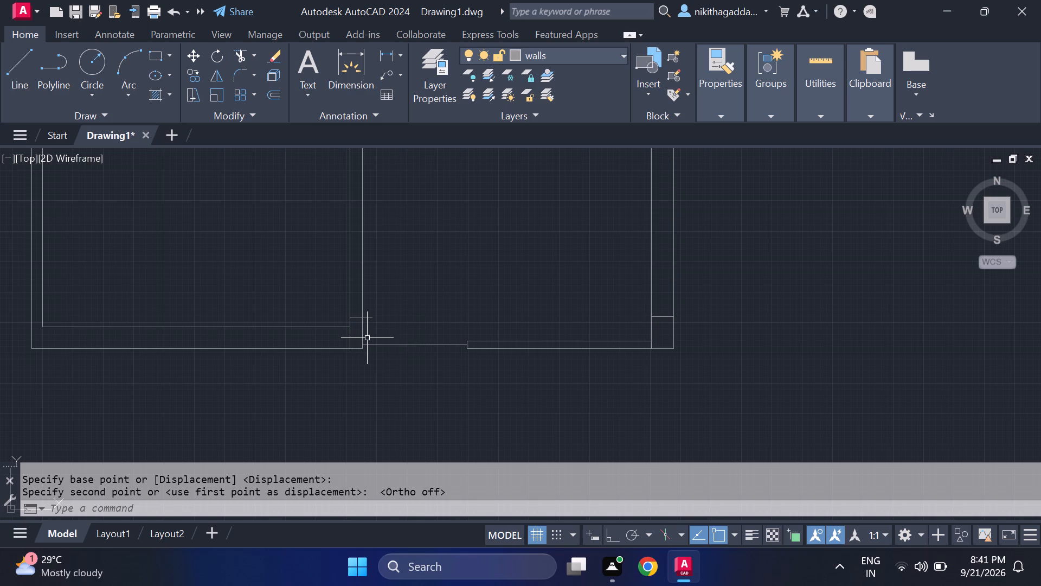
Draw a vertical line just beside the partition's right face, from the overhanging short line down to the thin horizontal opening line.
key("l")
key("Return")
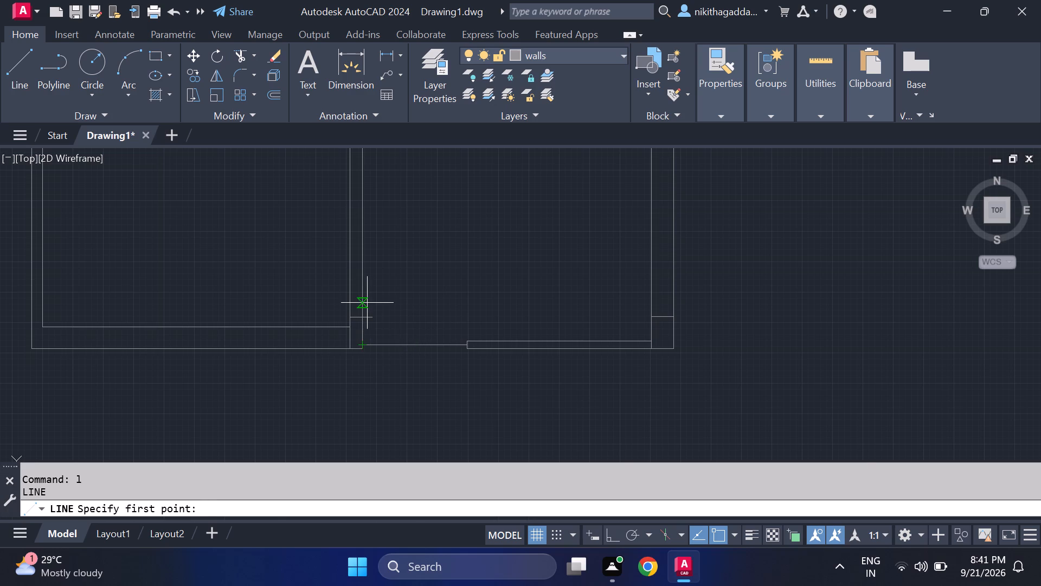
scroll(367, 303, "up", 1)
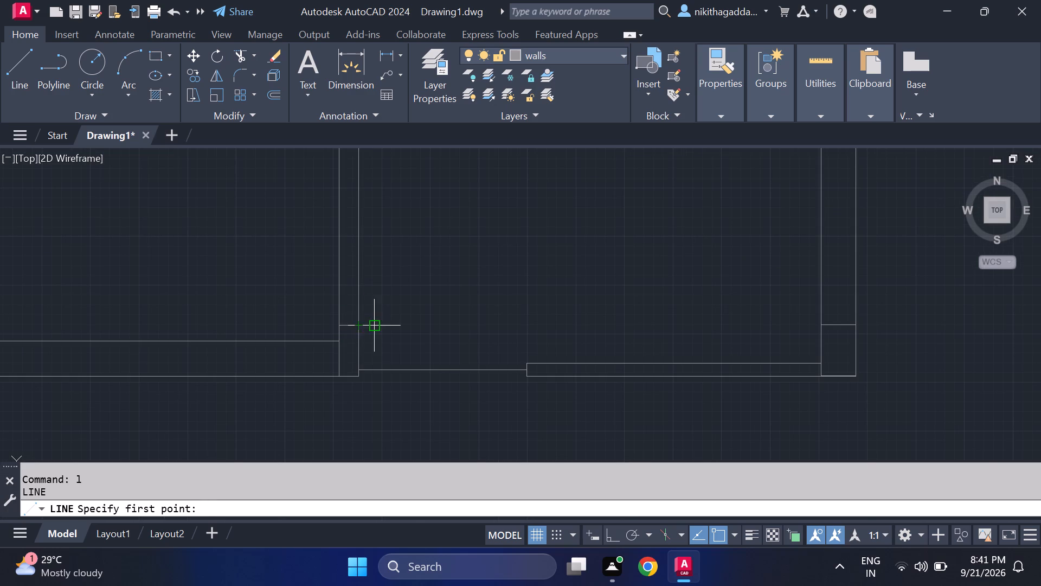
scroll(357, 334, "up", 2)
left_click(380, 315)
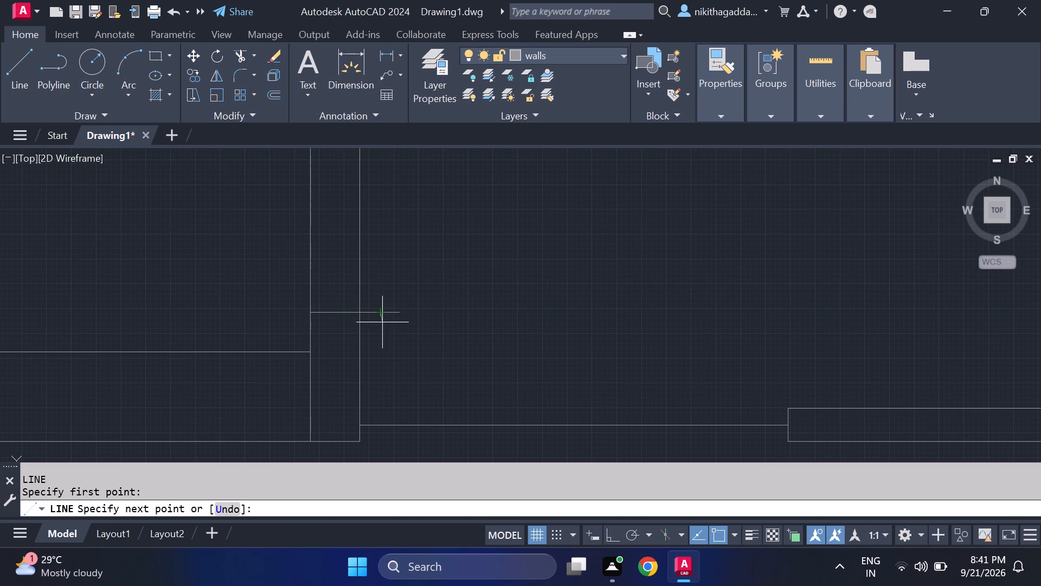
left_click(384, 429)
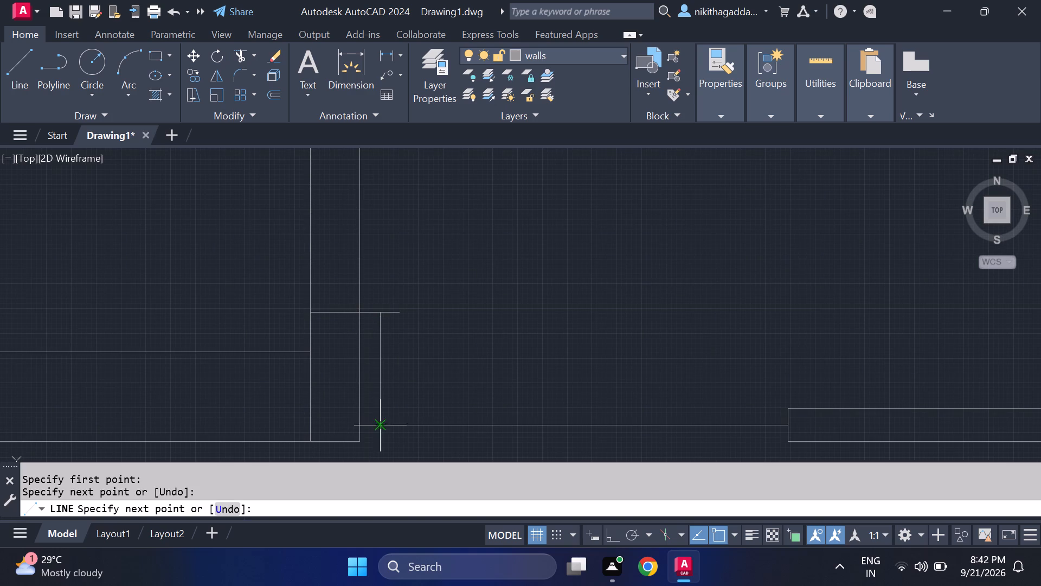
scroll(429, 388, "up", 2)
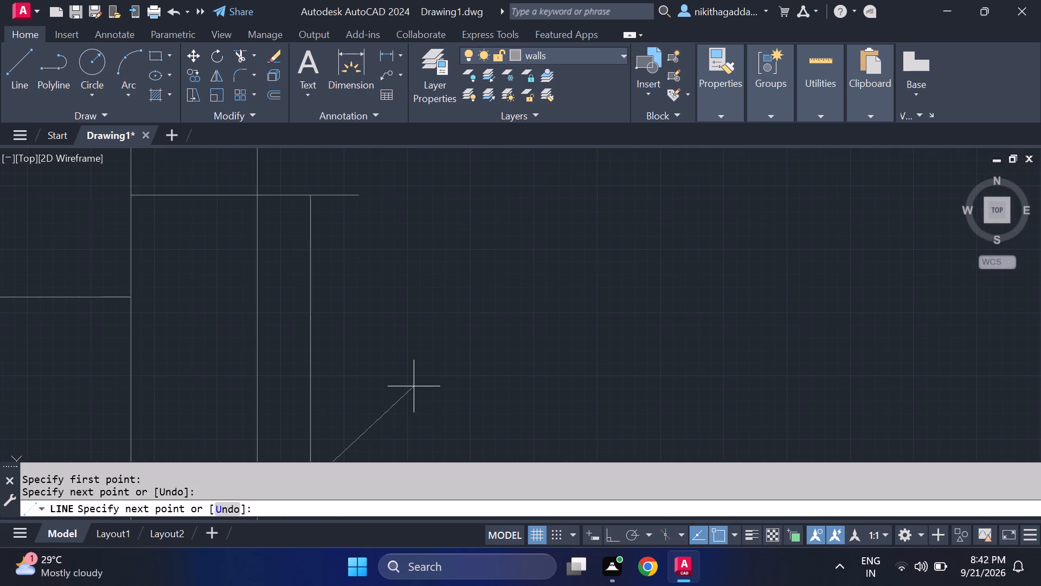
scroll(413, 386, "down", 4)
key("Escape")
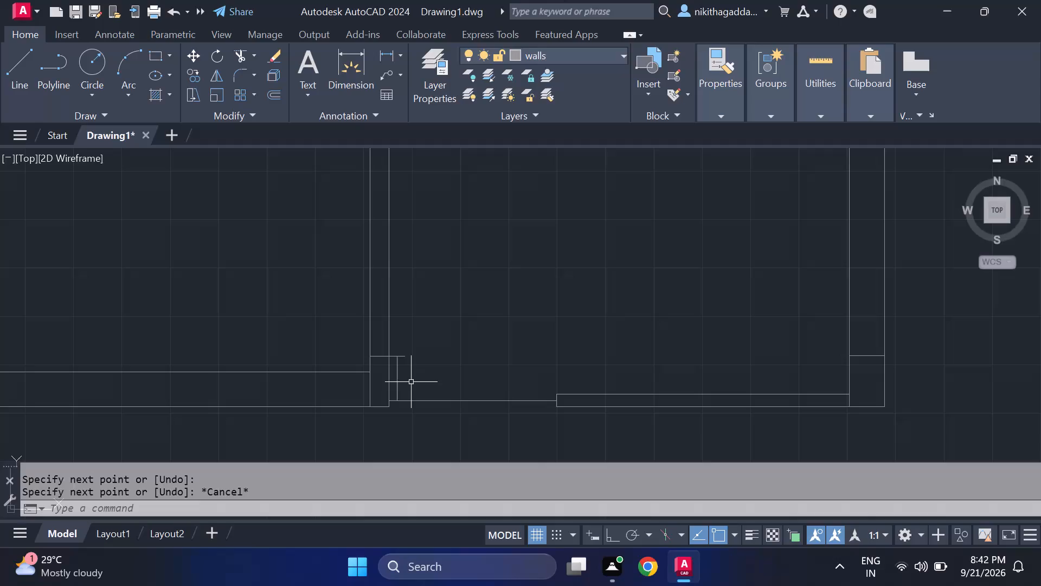
Trim the partition's right face inside the junction block at its lower end, and the short line's overhang beyond the block.
type("tr")
key("Return")
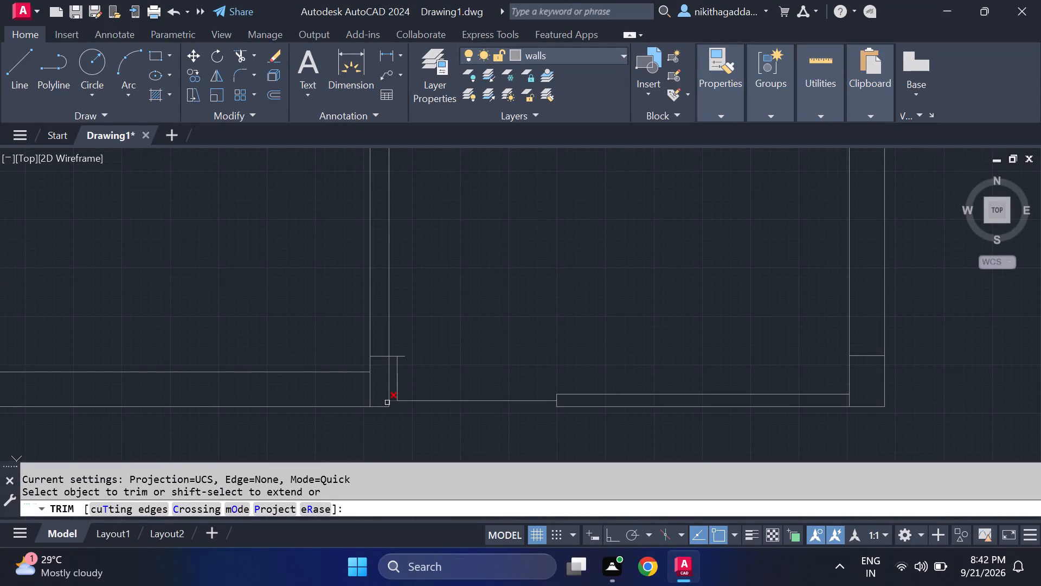
left_click(390, 384)
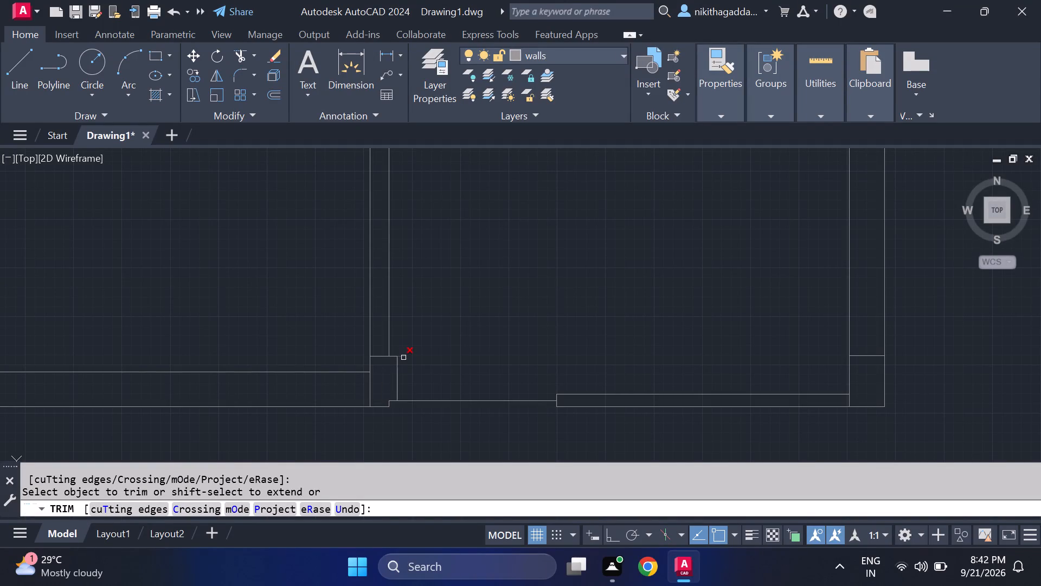
left_click(403, 358)
key("Escape")
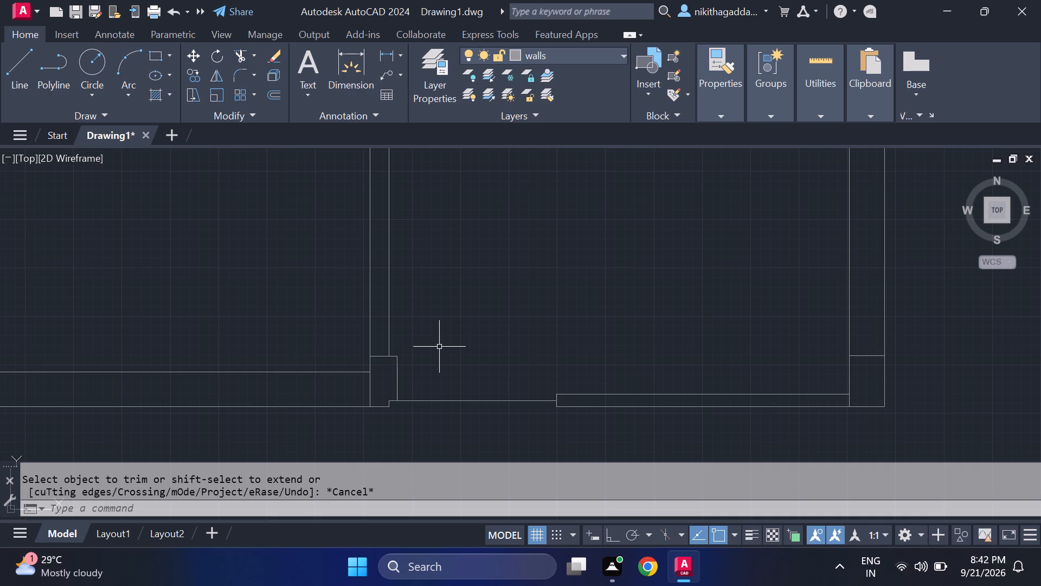
Trim the leftover stub of the partition's right face and the end of the thin opening line inside the junction block.
type("tr")
key("Return")
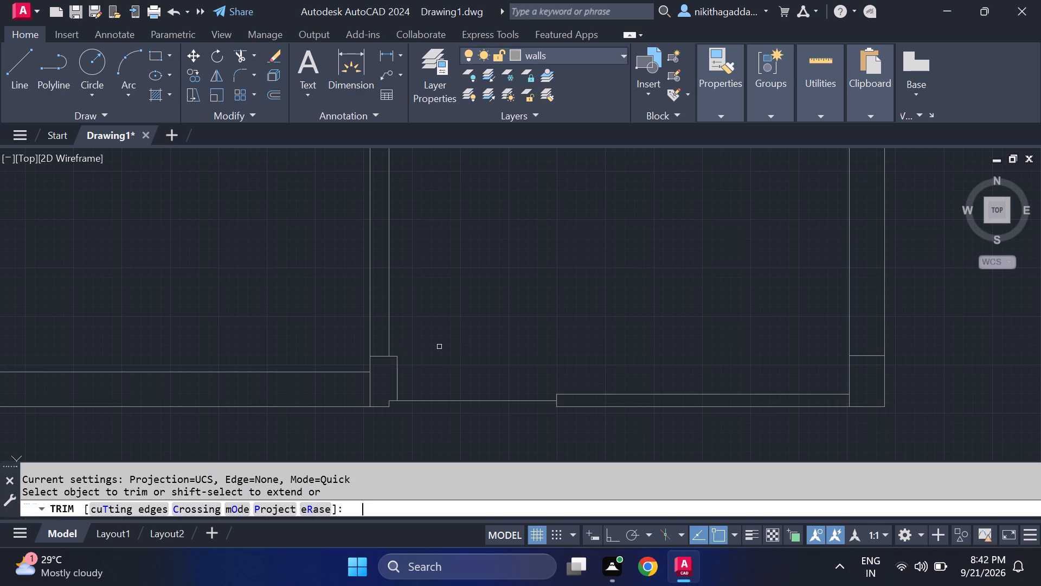
scroll(362, 441, "up", 2)
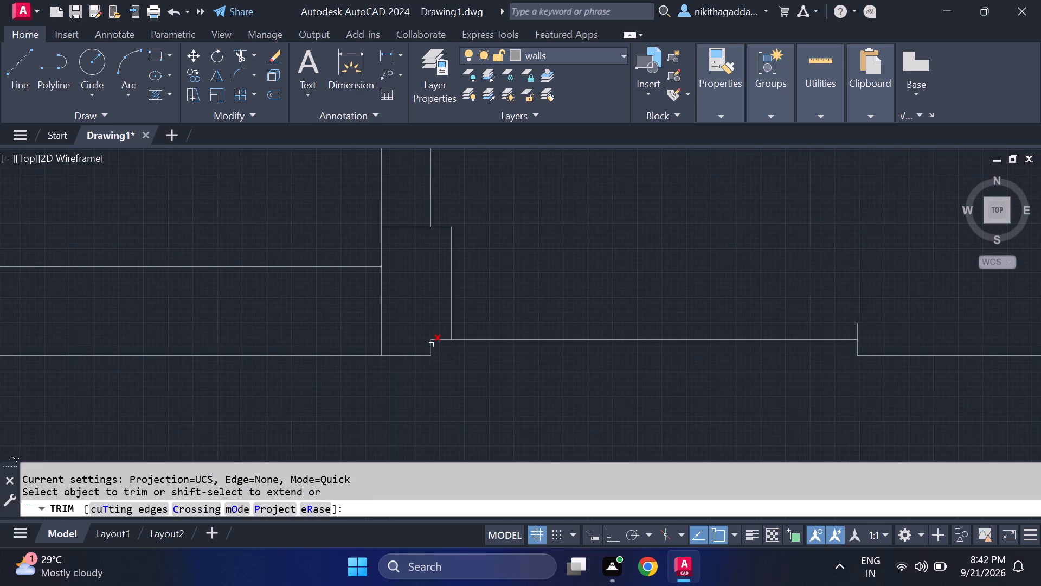
left_click(431, 345)
left_click(435, 339)
key("Escape")
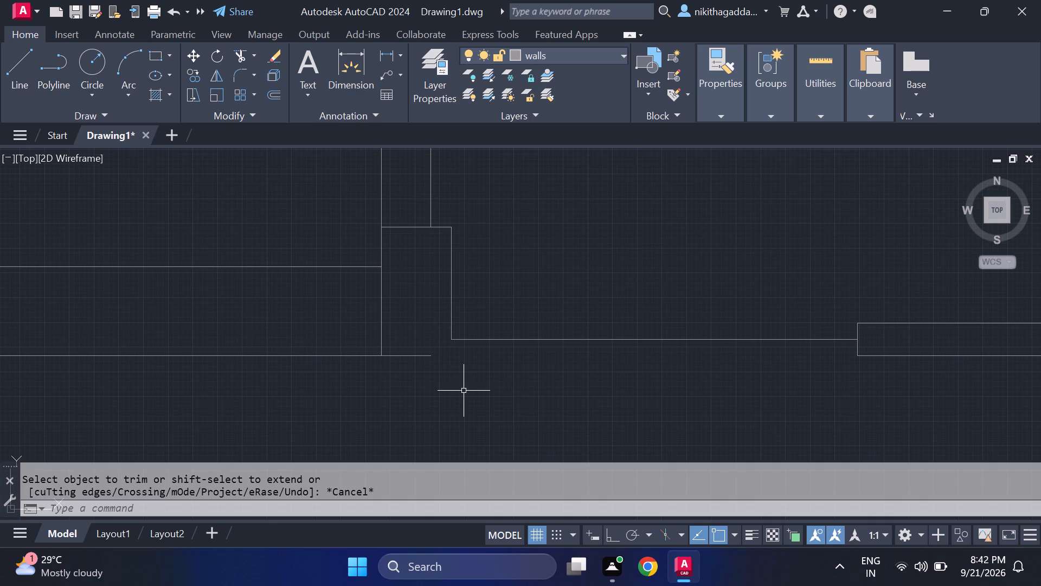
Close the junction block's bottom-right corner with lines from the bottom wall's outer line end across and up to the thin opening line.
type("ex")
key("Escape")
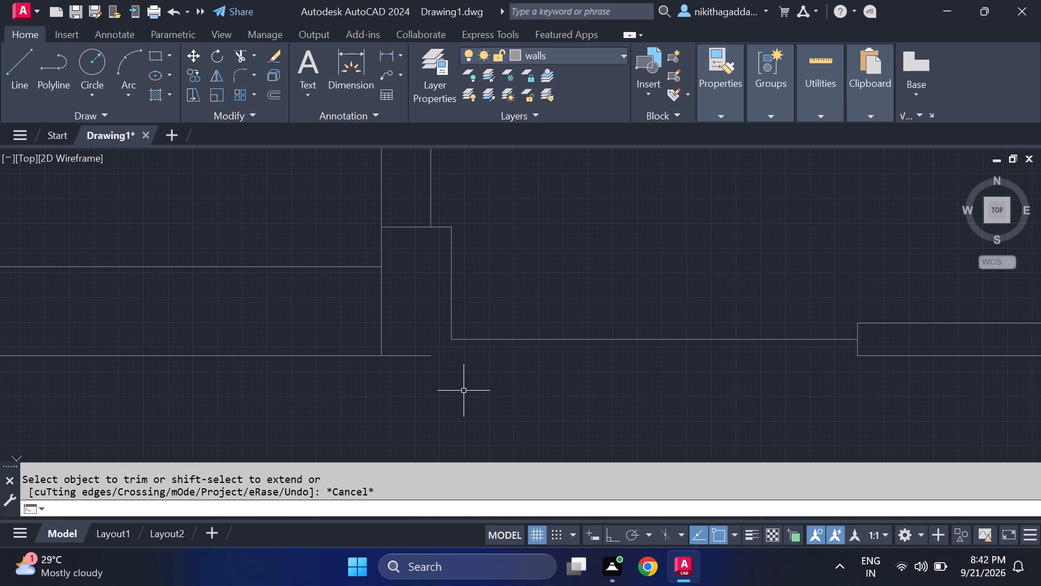
key("l")
key("Return")
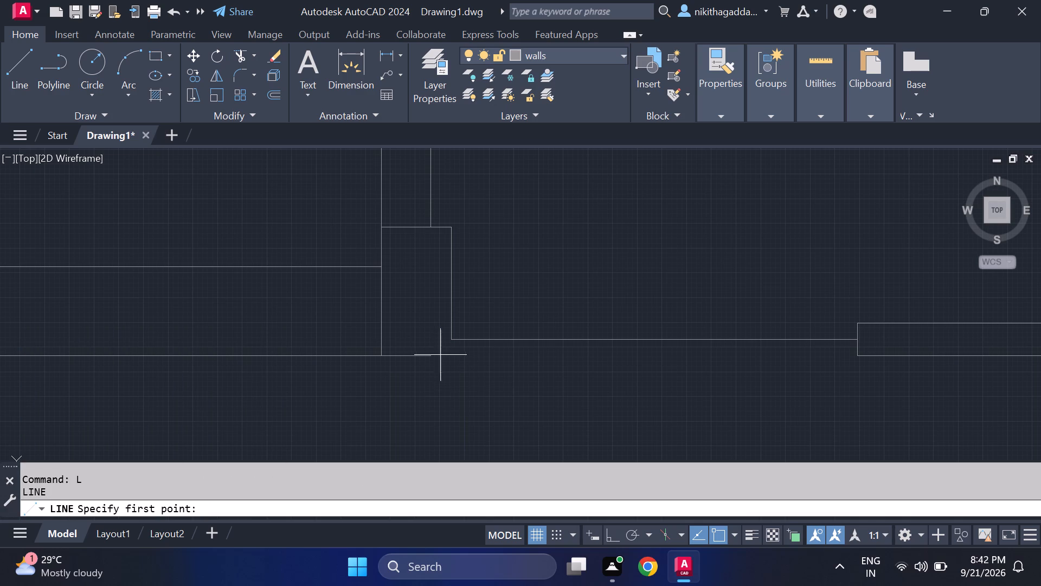
left_click(428, 359)
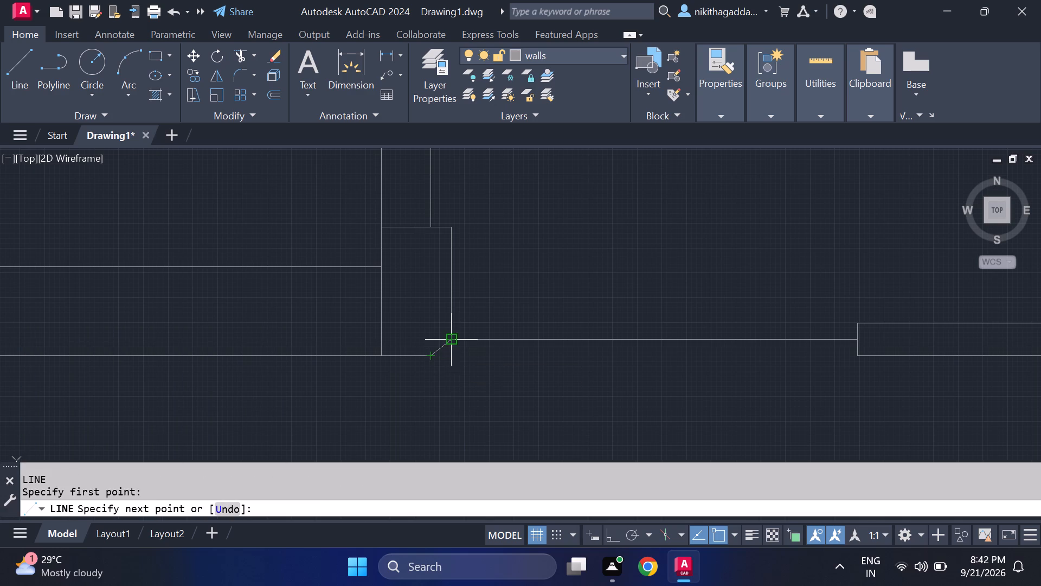
left_click(456, 357)
left_click(456, 341)
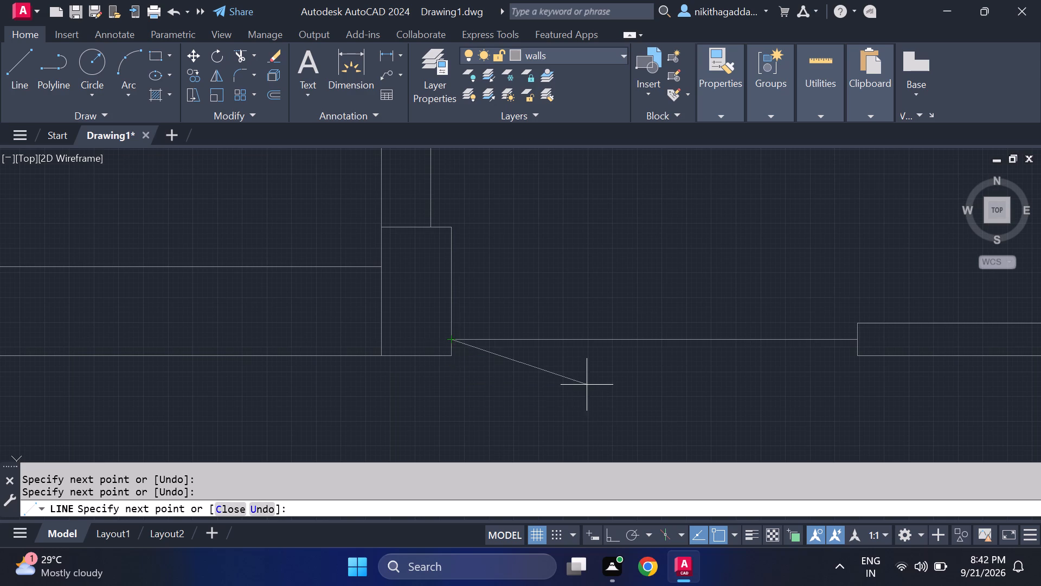
scroll(586, 385, "down", 2)
key("Escape")
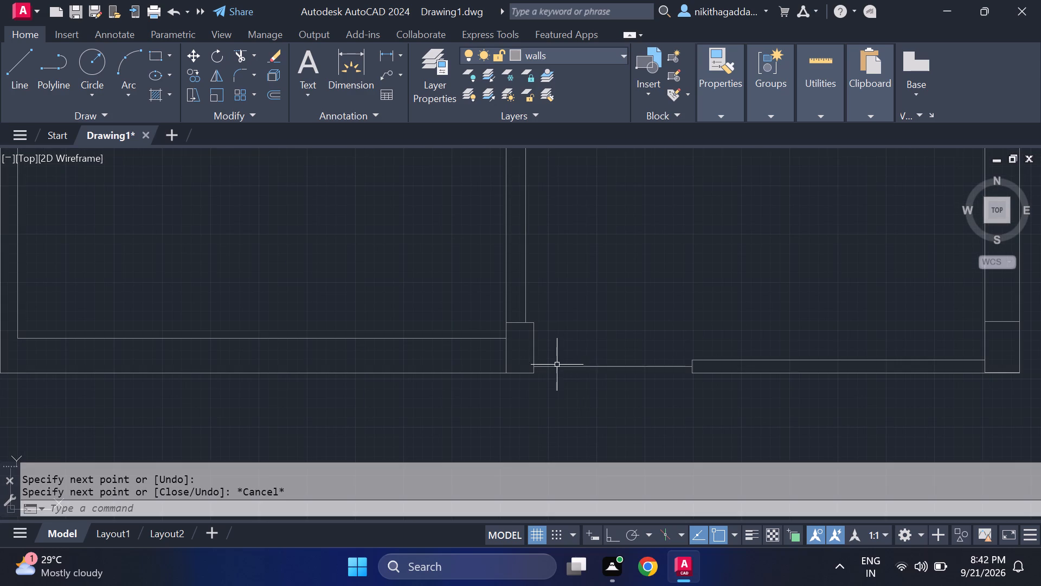
Copy the junction block's top and right edges horizontally to the left outer wall's face at the bottom-left corner.
scroll(566, 364, "down", 3)
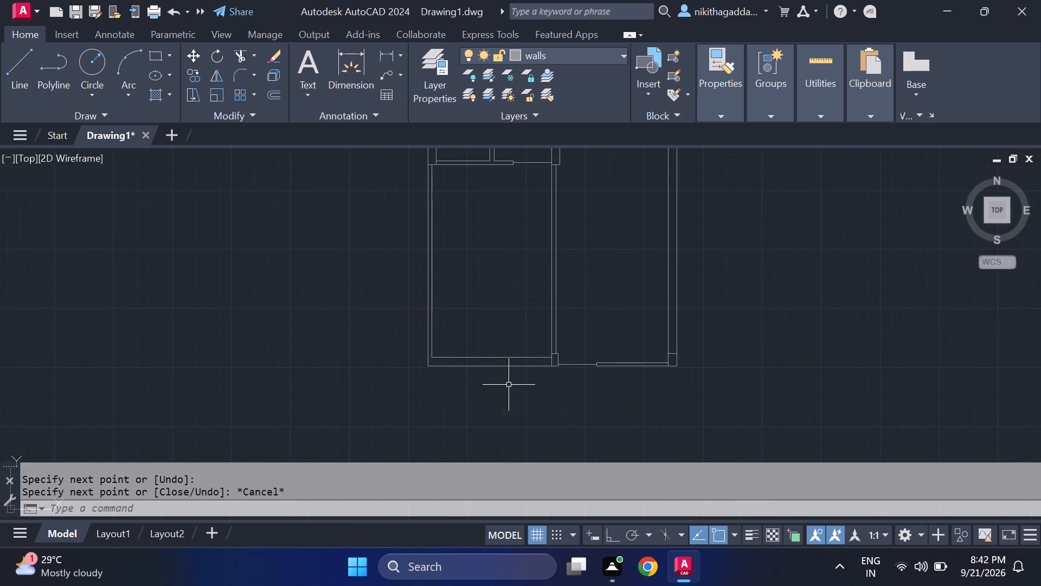
scroll(577, 376, "up", 2)
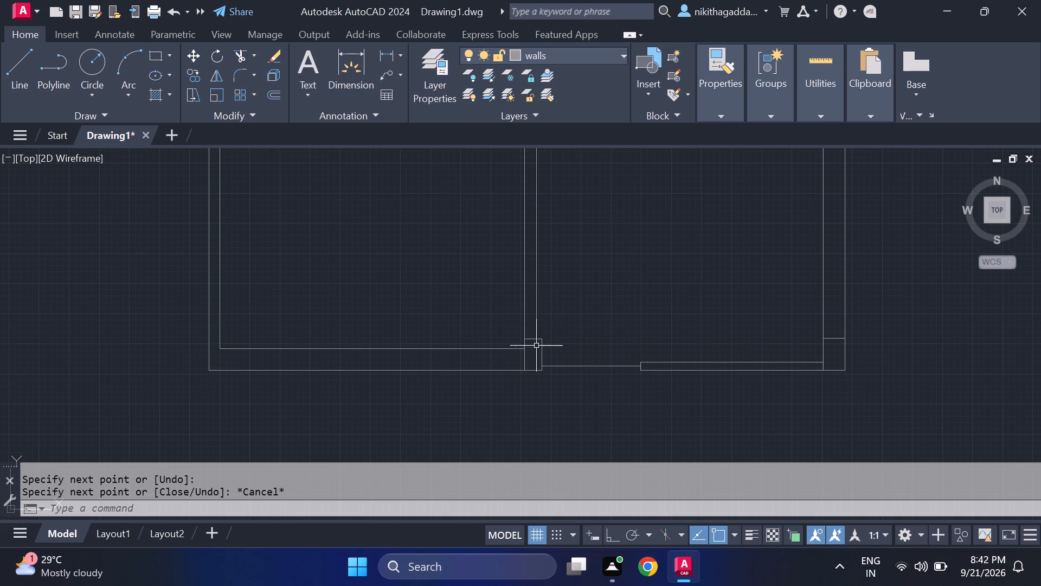
left_click(535, 339)
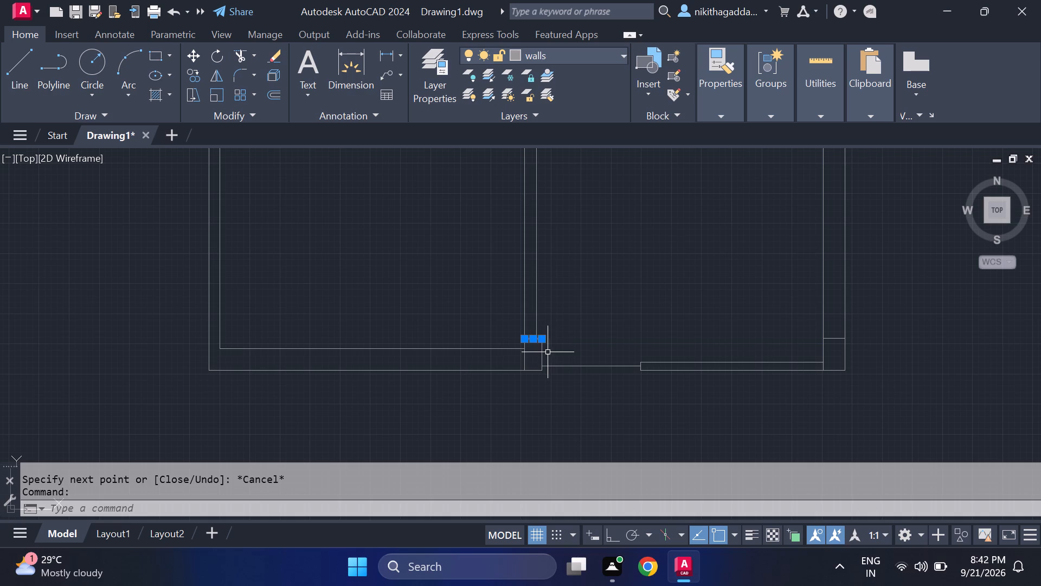
left_click(542, 351)
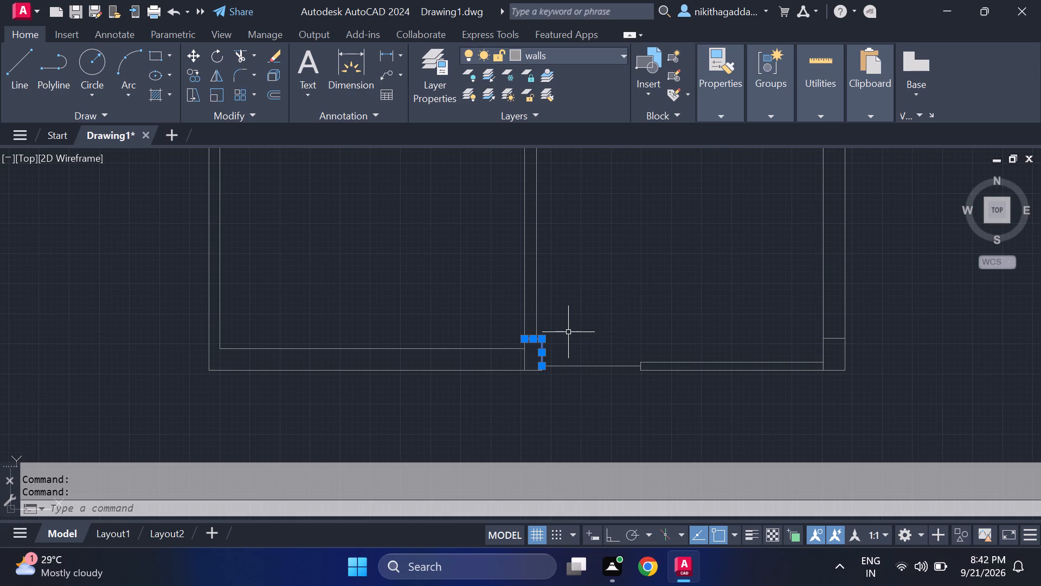
type("co")
key("Return")
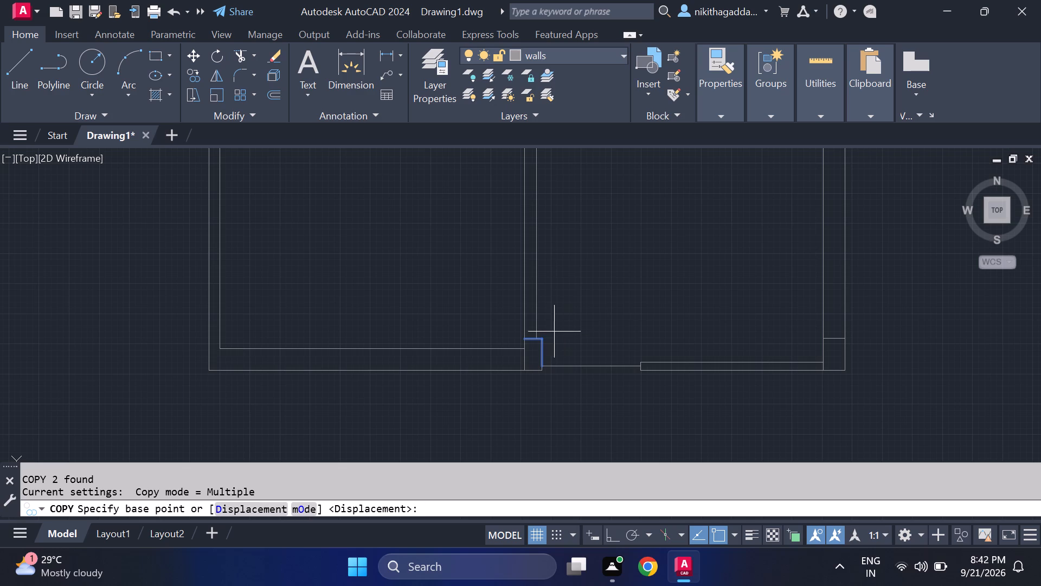
left_click(523, 339)
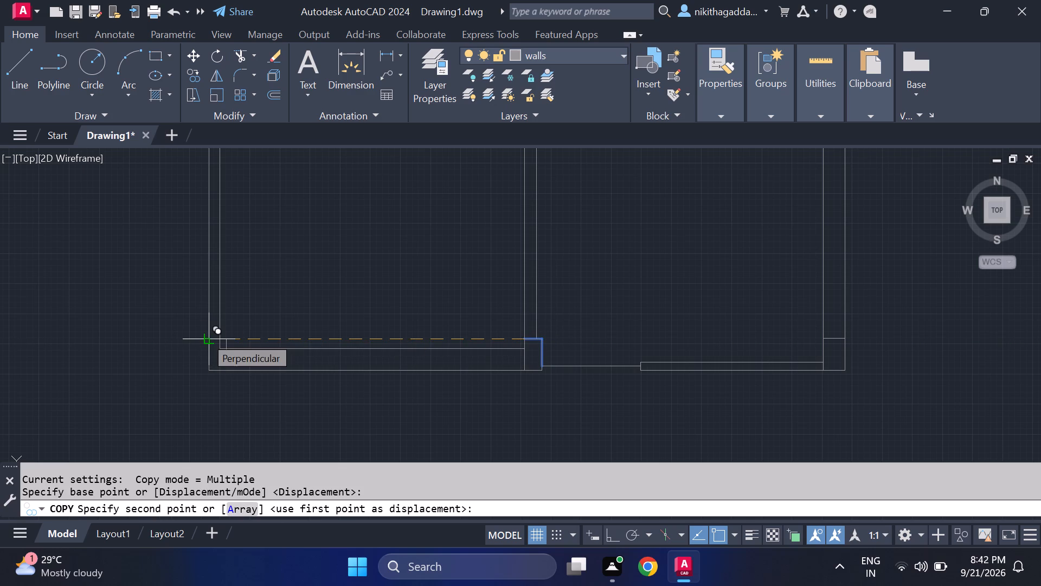
left_click(205, 336)
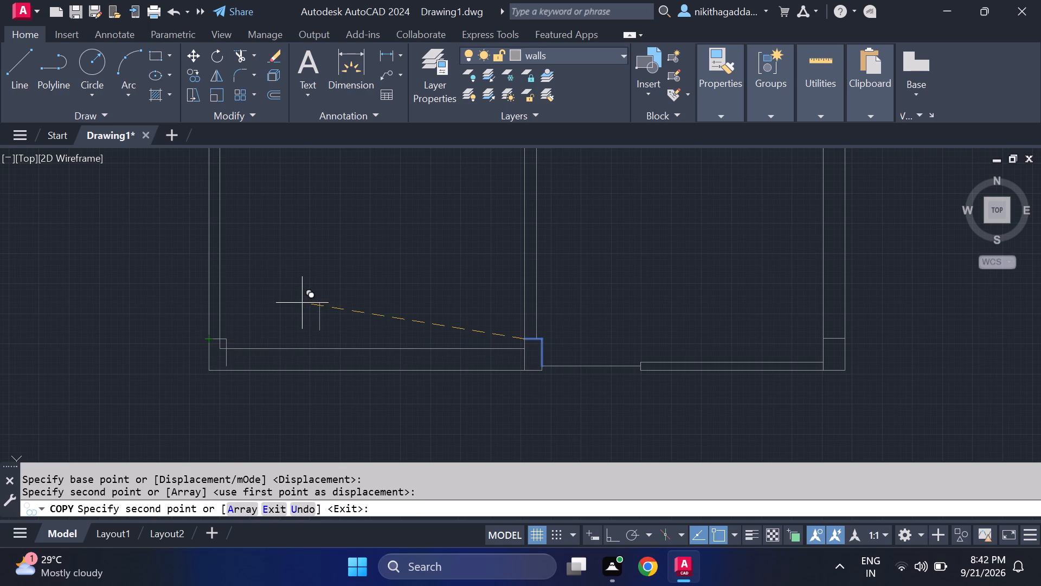
key("Escape")
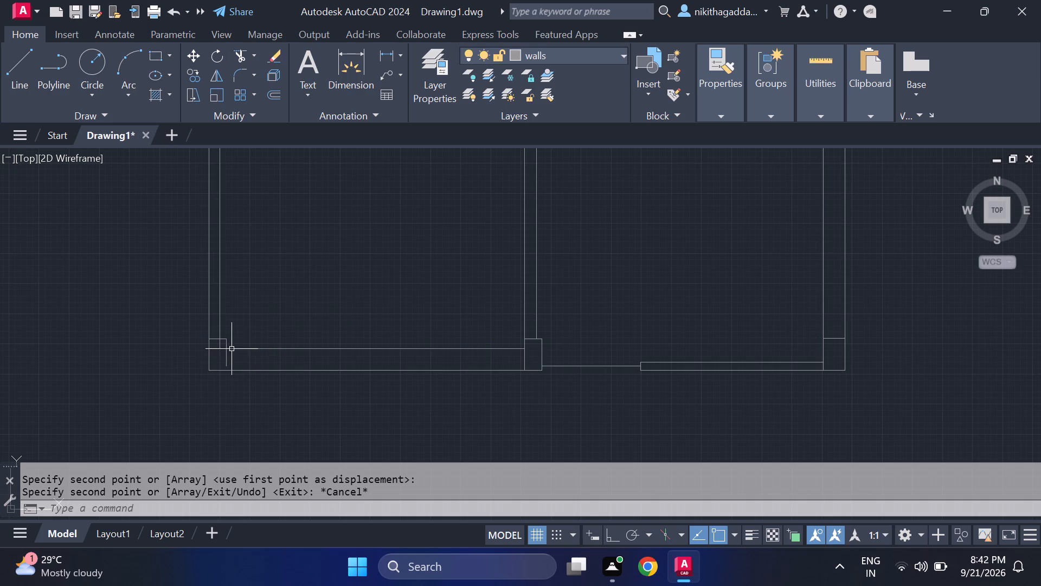
Extend the copied vertical line at the bottom-left corner down to the bottom wall's outer line.
scroll(224, 348, "up", 3)
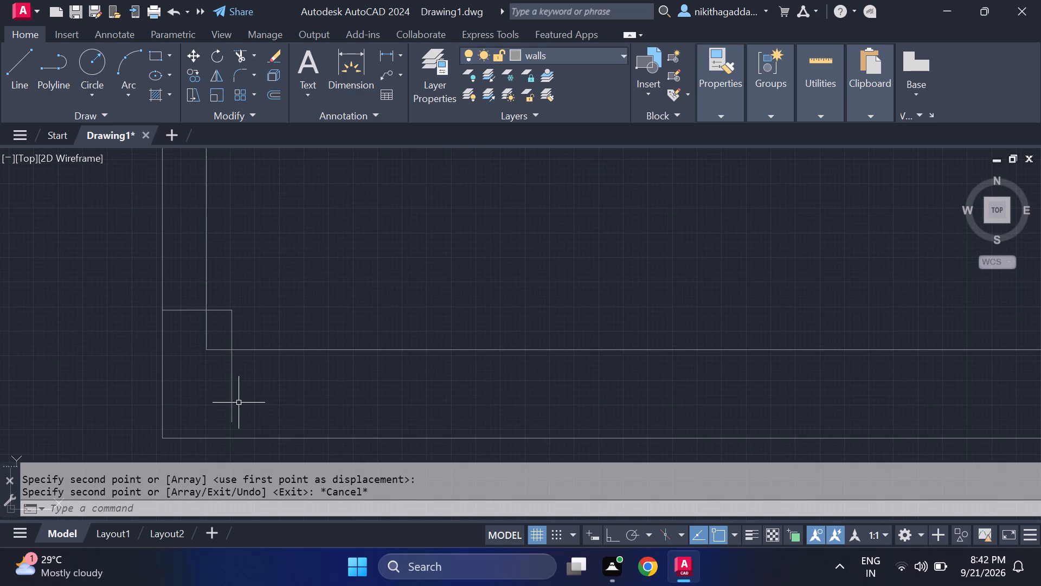
scroll(239, 403, "down", 2)
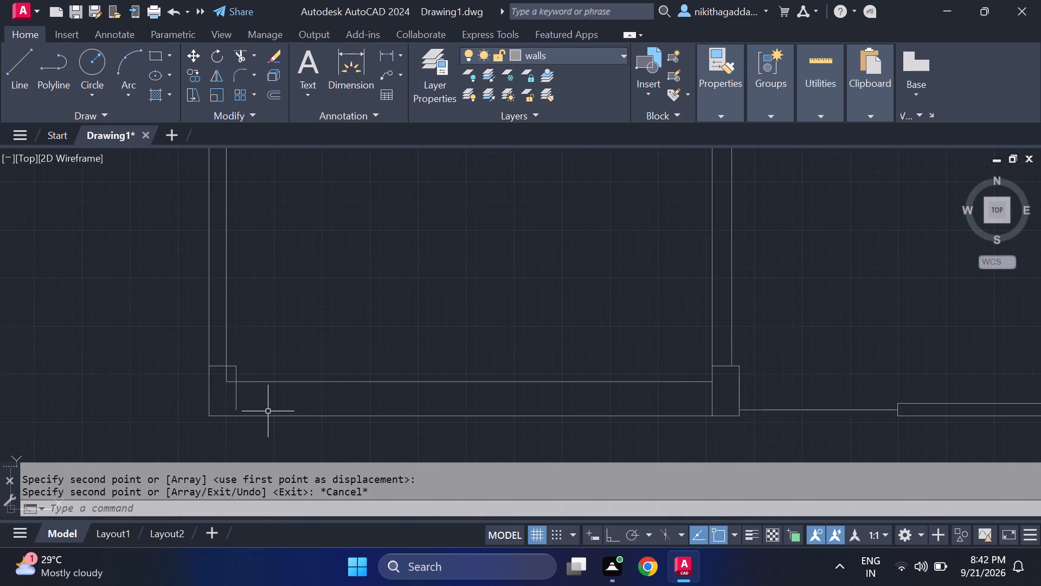
type("ex")
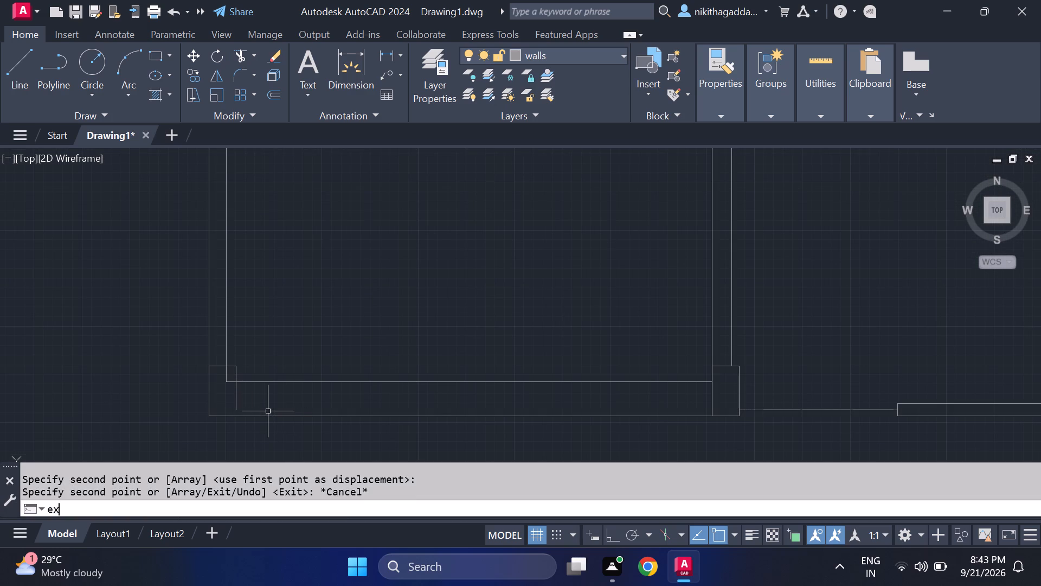
key("Return")
left_click(237, 402)
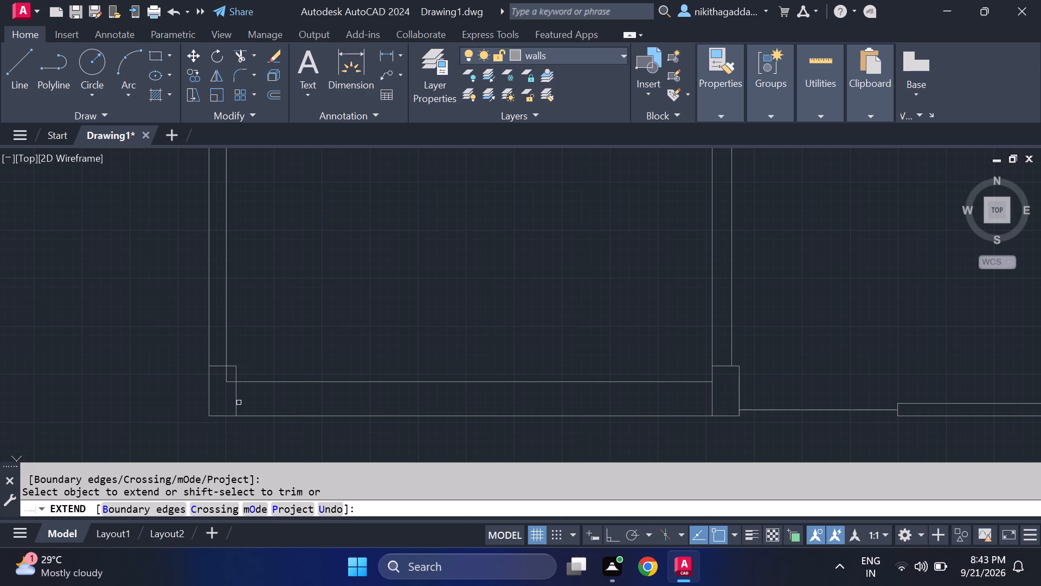
key("Escape")
Trim the left and bottom walls' inner face lines inside the bottom-left corner block.
type("tr")
key("Return")
scroll(223, 385, "up", 1)
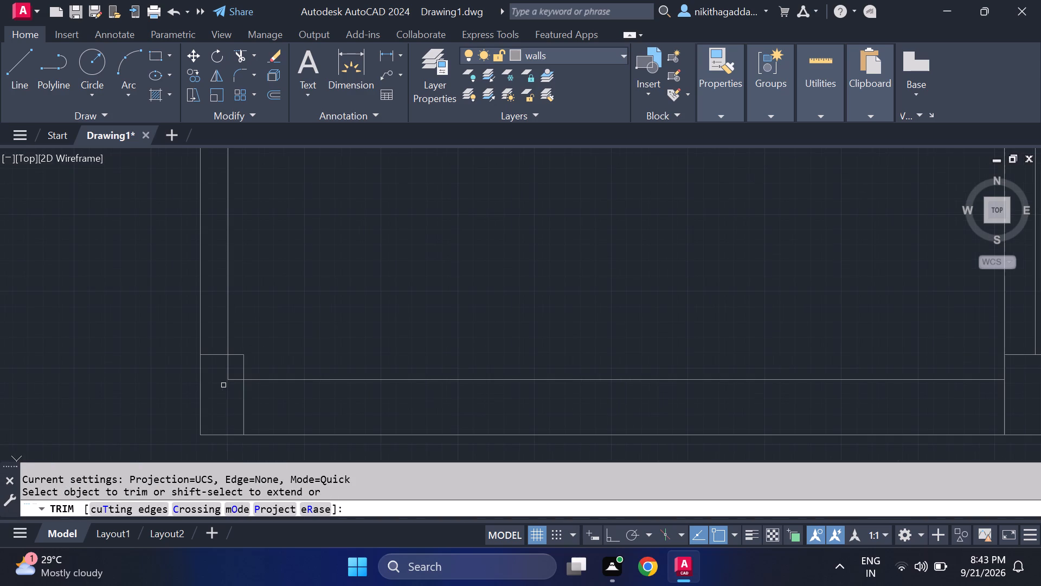
left_click(228, 364)
left_click(234, 383)
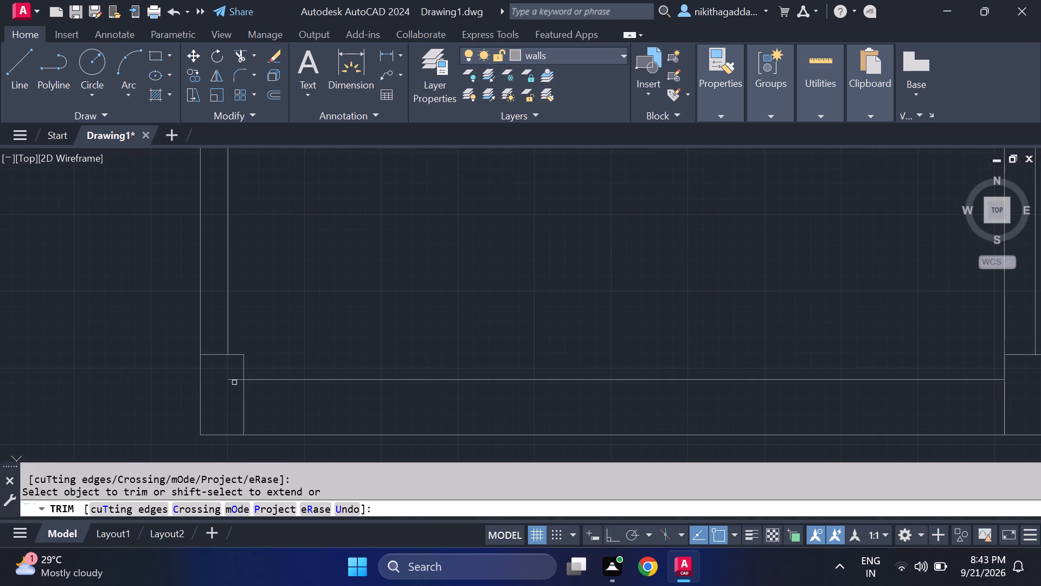
left_click(232, 374)
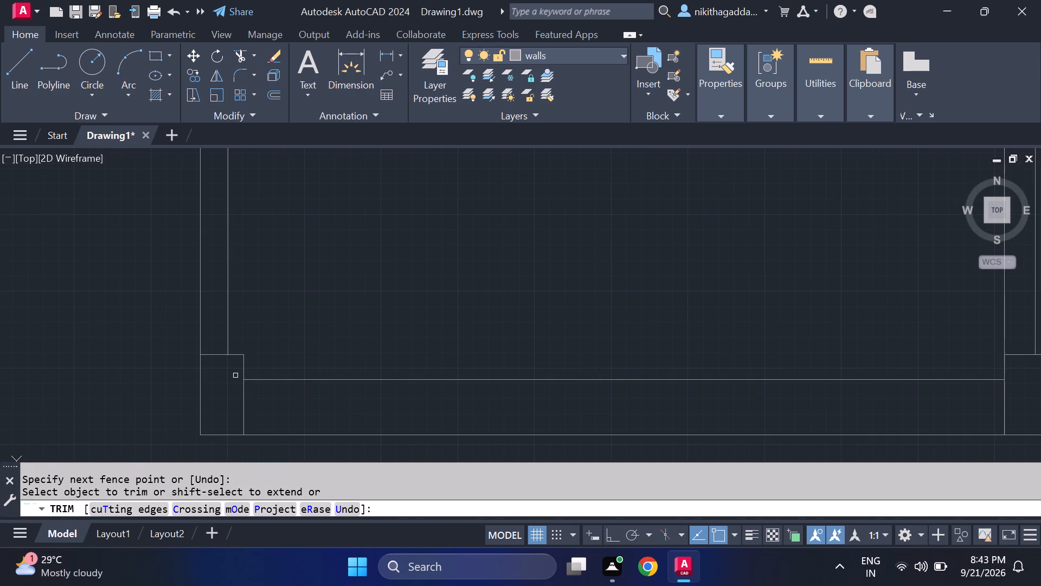
scroll(235, 375, "down", 3)
key("Escape")
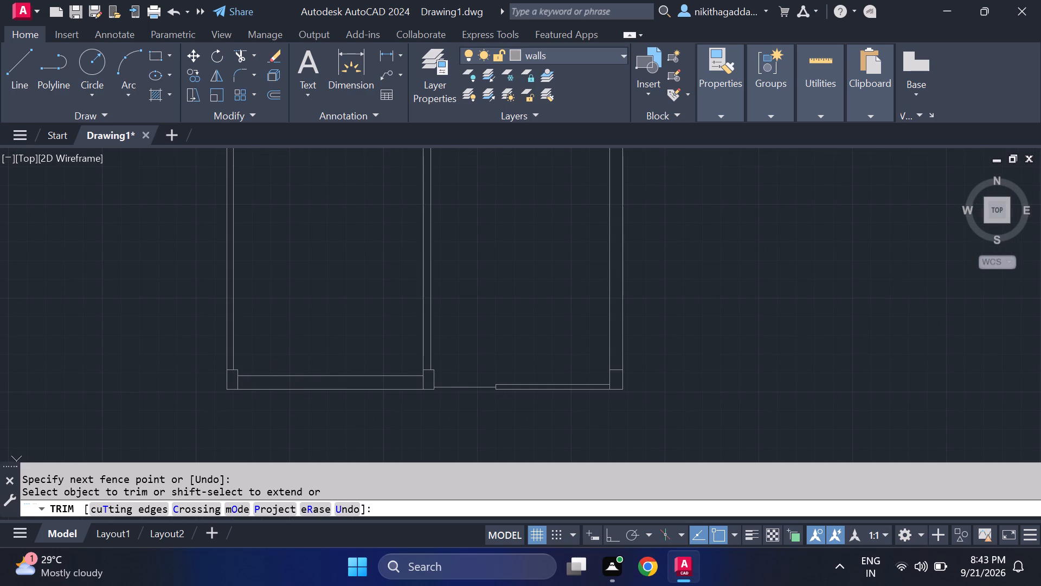
Draw a short horizontal line across the thick wall piece above the long vertical partition, just above its lower end.
scroll(299, 318, "down", 1)
middle_click_drag(313, 311, 310, 329)
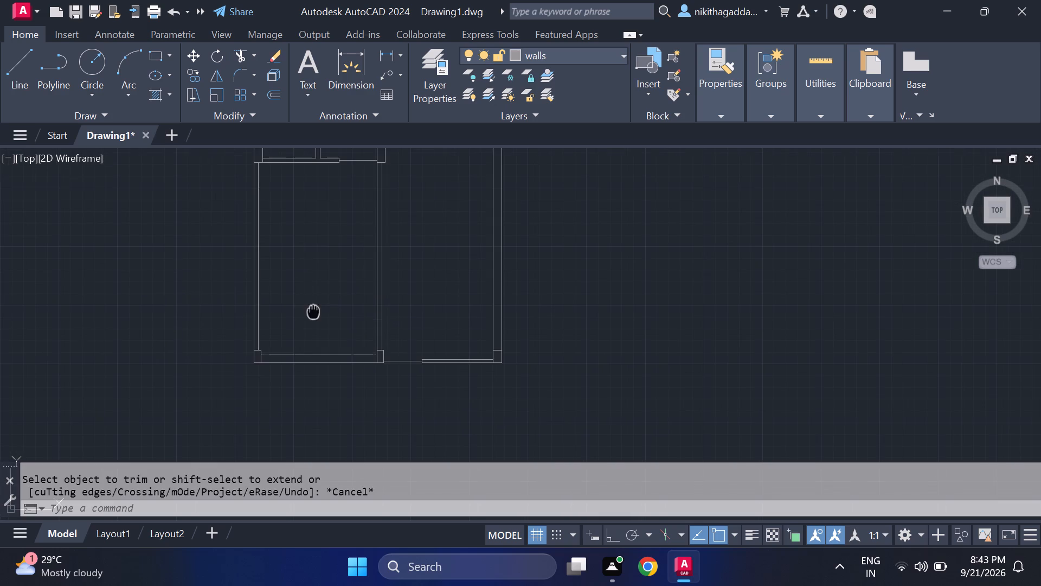
middle_click_drag(310, 329, 330, 423)
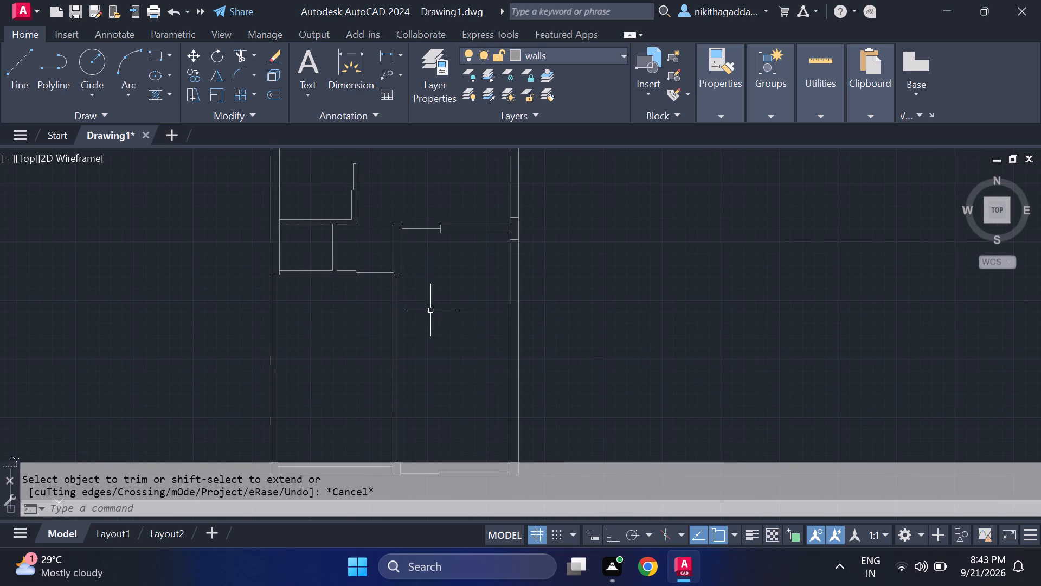
scroll(387, 270, "up", 2)
key("l")
key("Return")
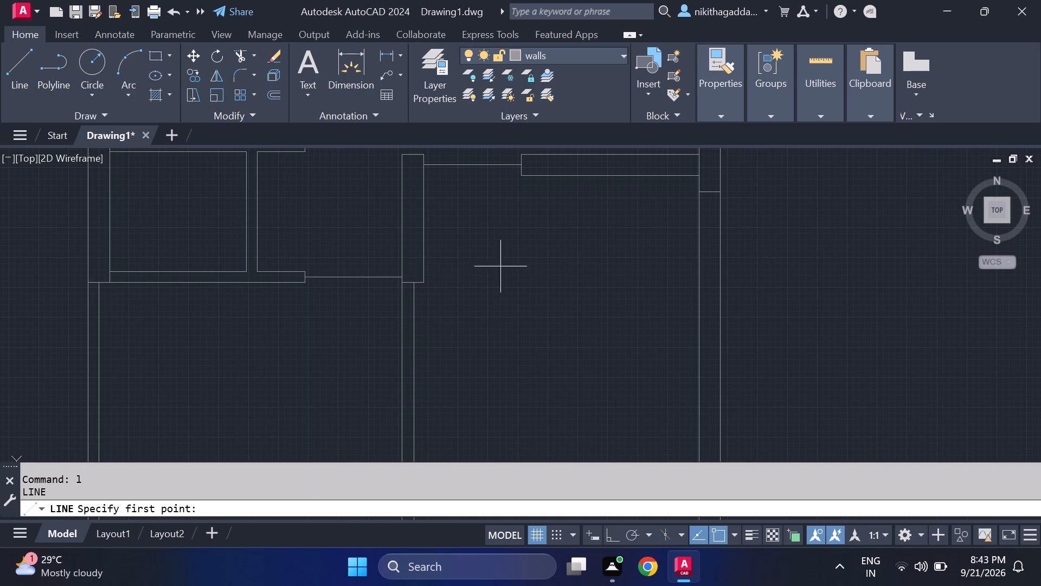
left_click(399, 262)
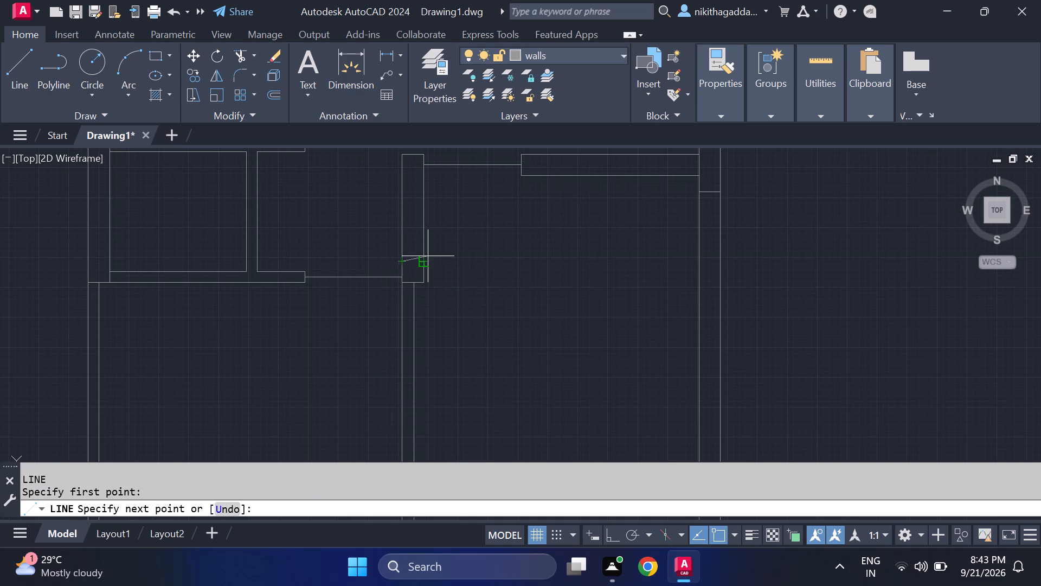
left_click(428, 256)
key("Return")
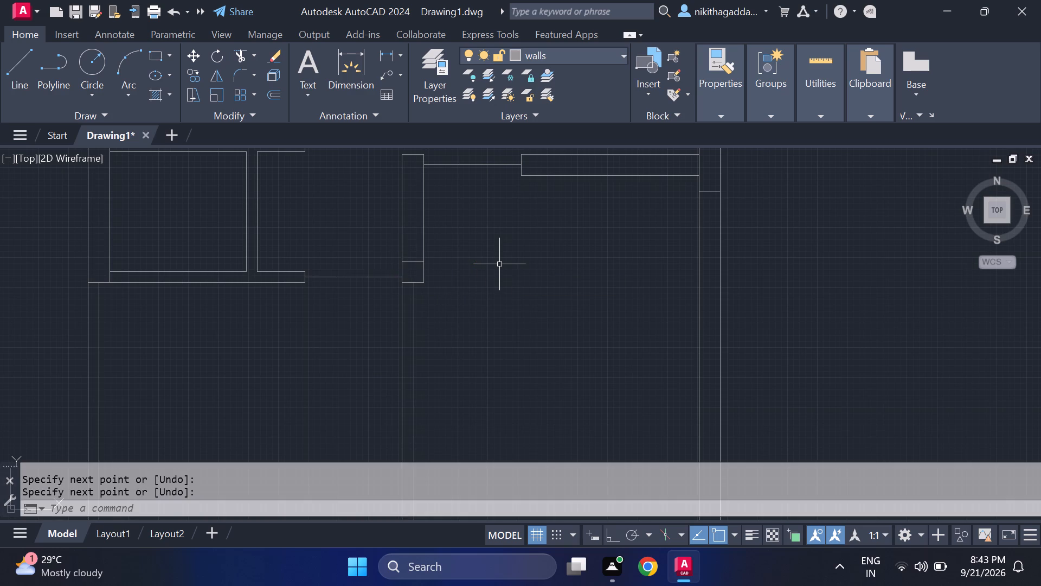
Draw a second short horizontal line across the same thick wall piece, just below its upper end and the thin opening line.
key("l")
key("Return")
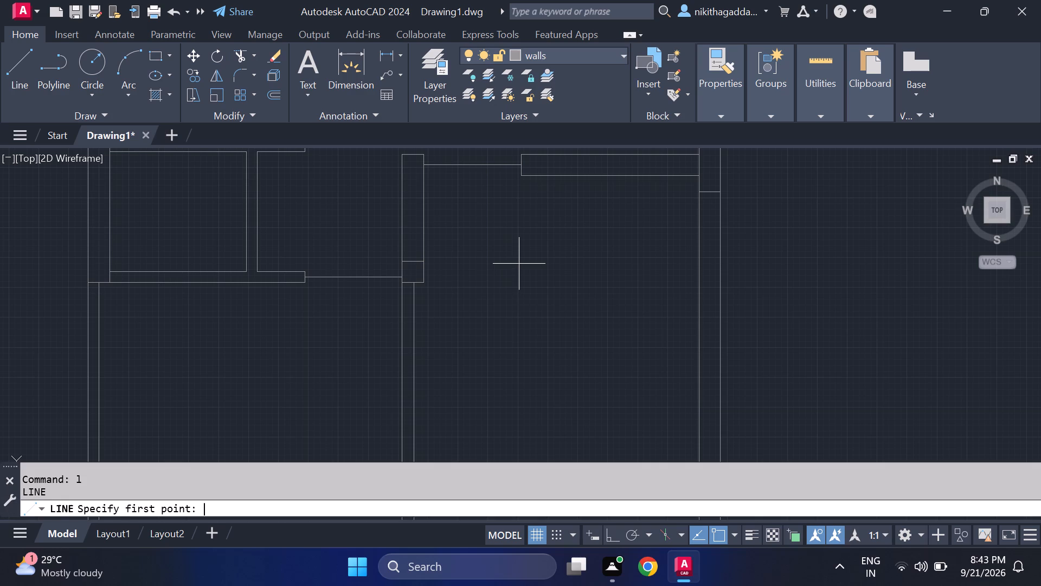
middle_click_drag(485, 259, 491, 326)
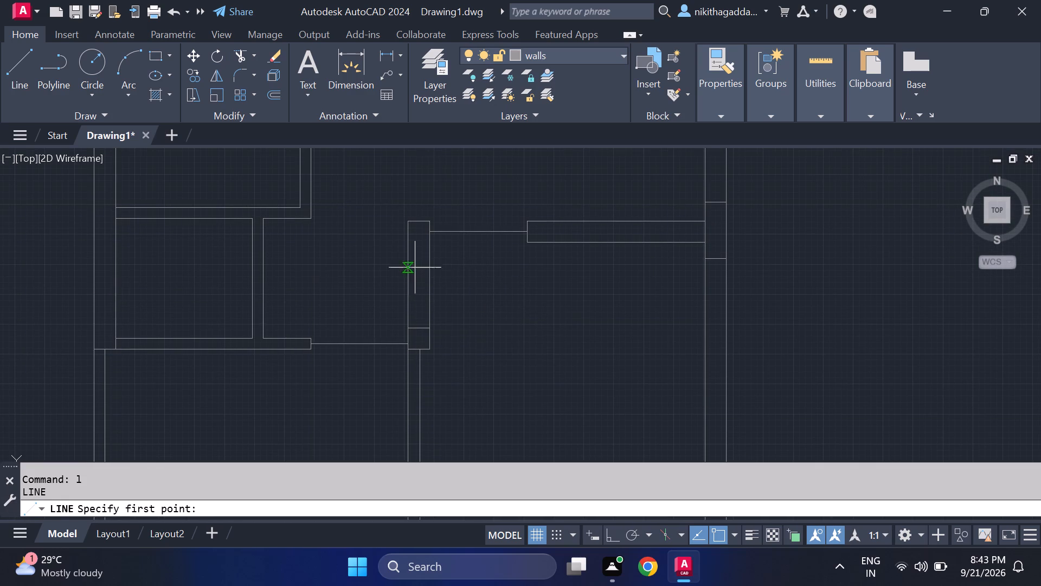
left_click(409, 251)
left_click(432, 251)
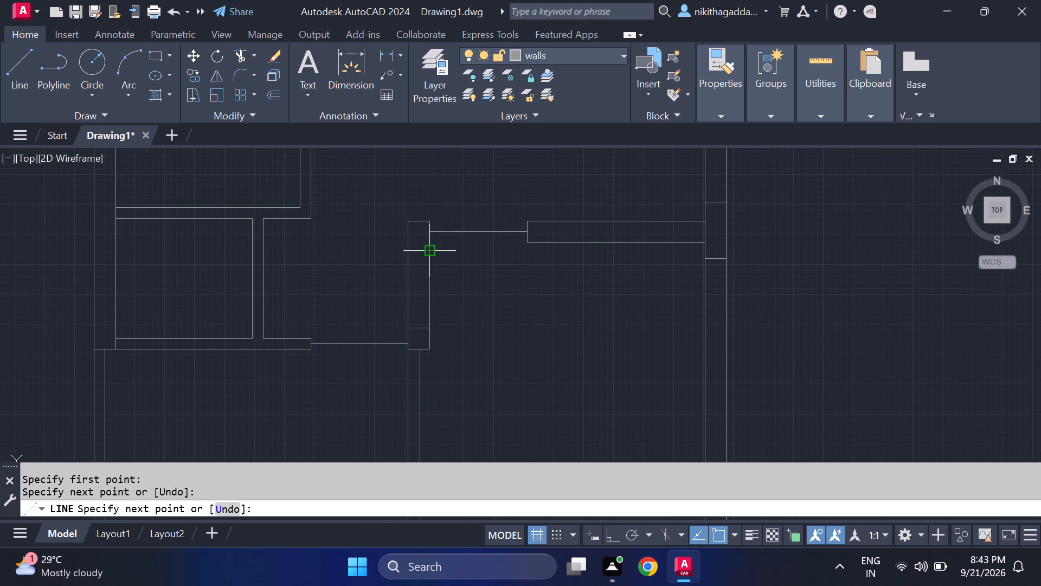
Draw a short horizontal line across the left outer wall, just above the lower partition of the small enclosed room.
key("Return")
scroll(446, 241, "down", 2)
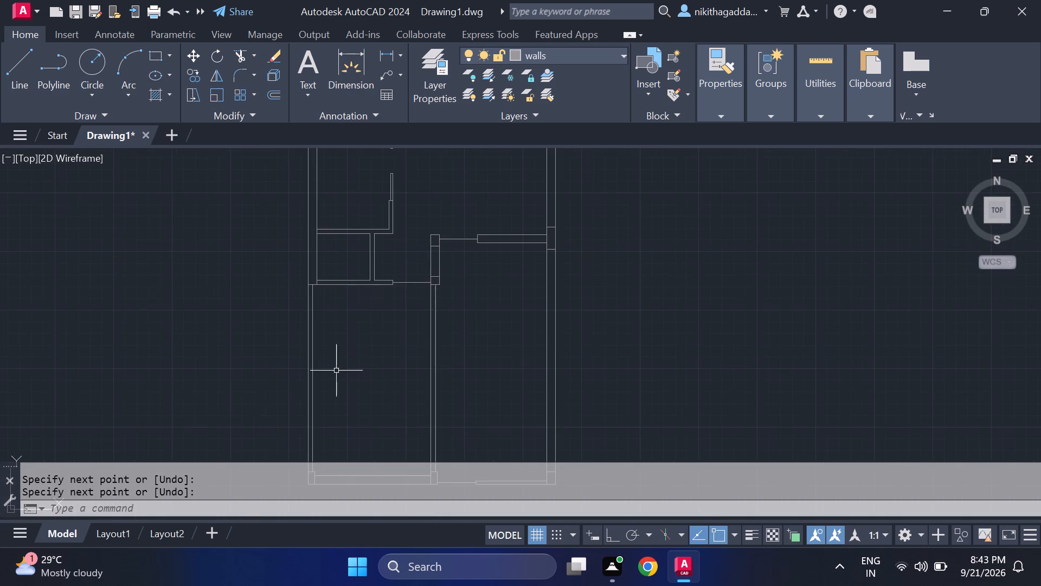
scroll(339, 375, "down", 1)
middle_click_drag(344, 373, 350, 341)
middle_click_drag(351, 310, 359, 341)
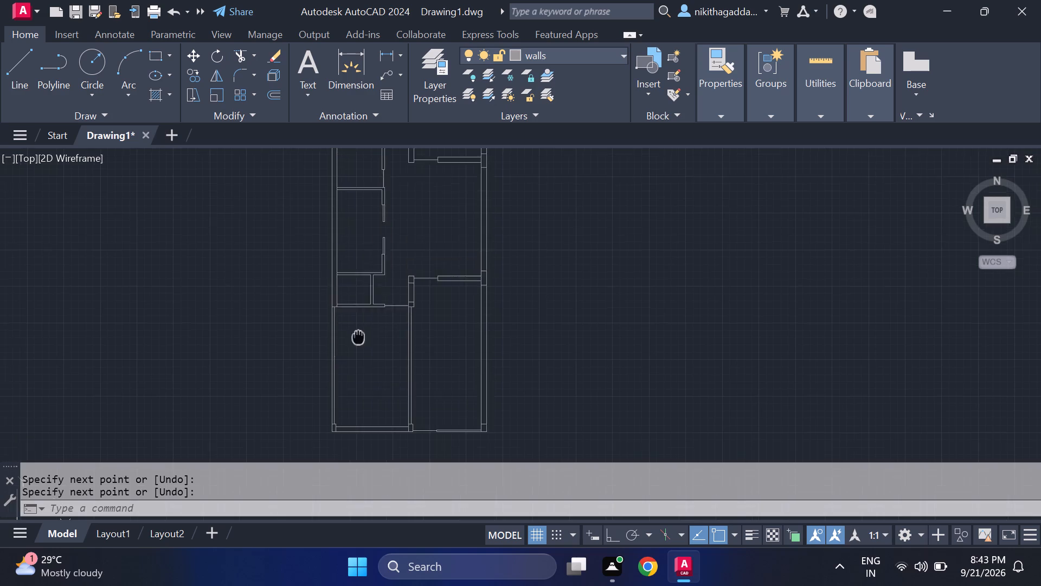
middle_click_drag(359, 341, 367, 400)
scroll(351, 392, "up", 3)
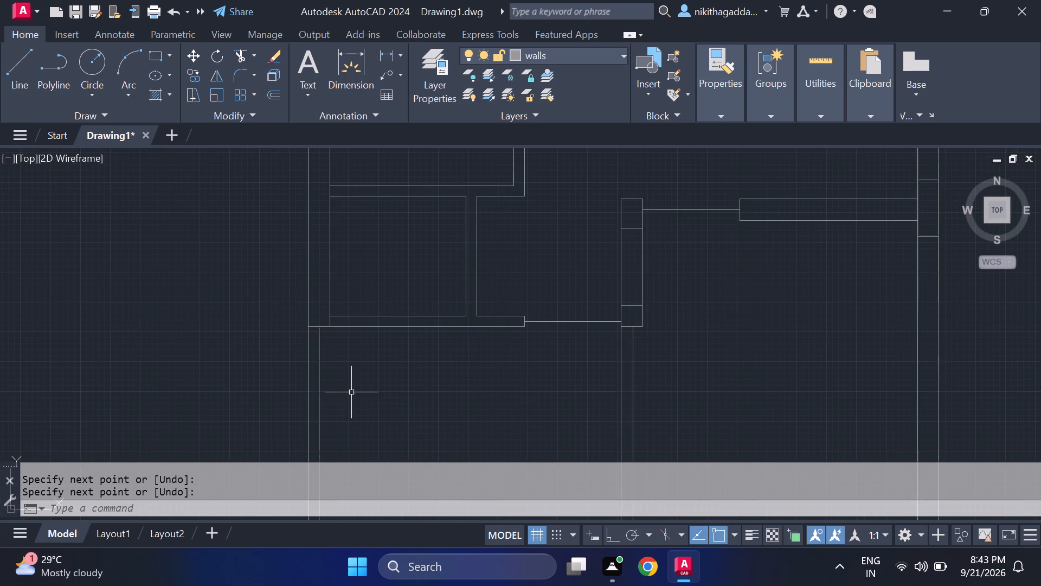
key("l")
key("Return")
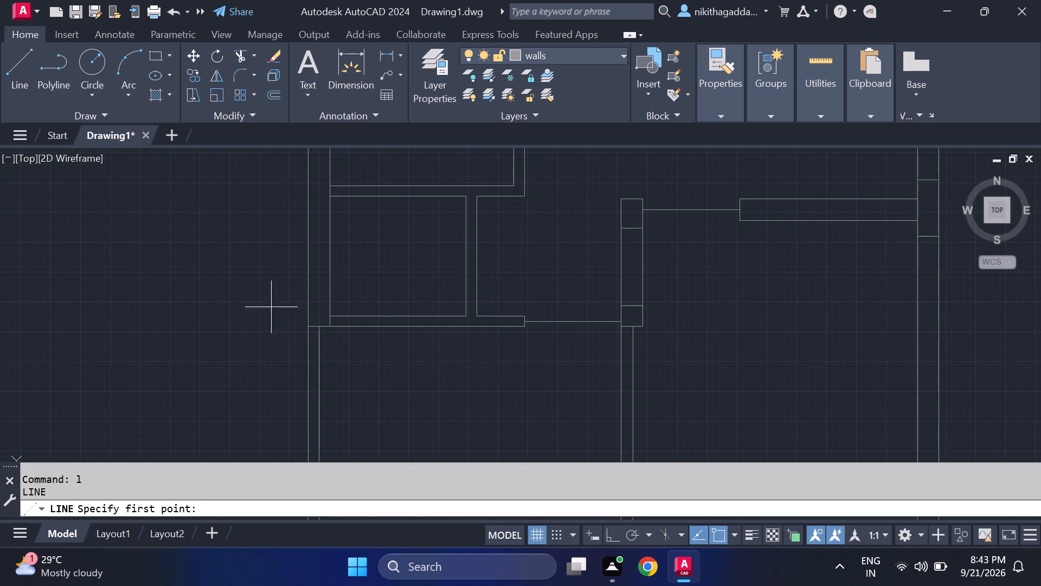
left_click(311, 298)
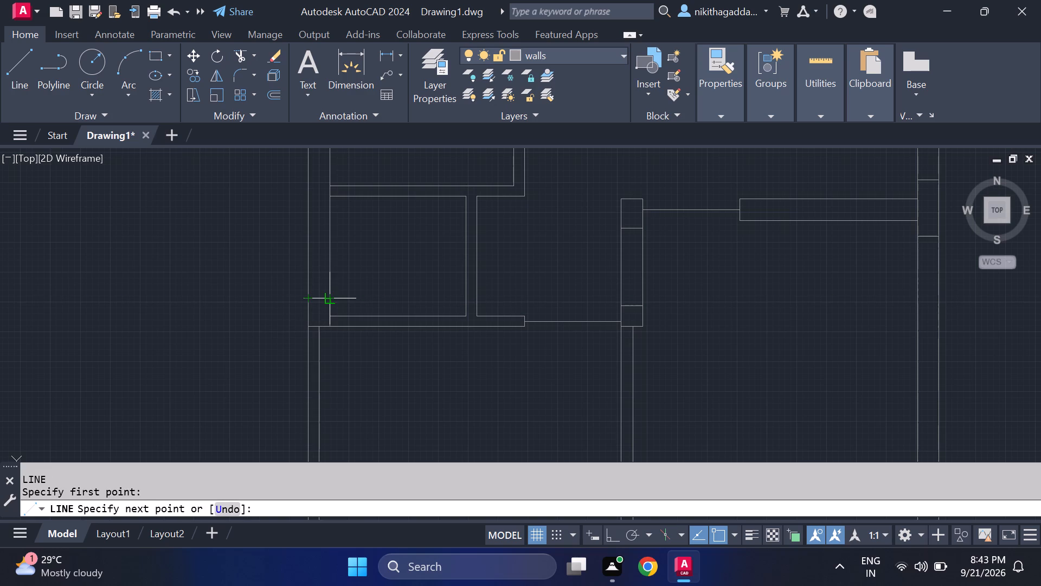
left_click(331, 301)
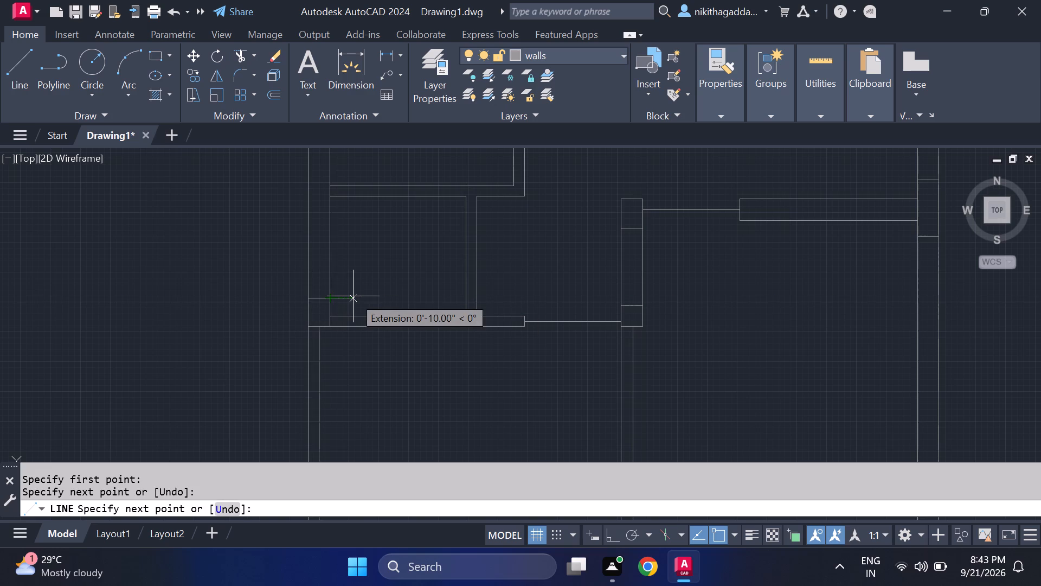
key("Return")
Draw a short horizontal line across the left outer wall, just below the small room's upper partition.
key("Return")
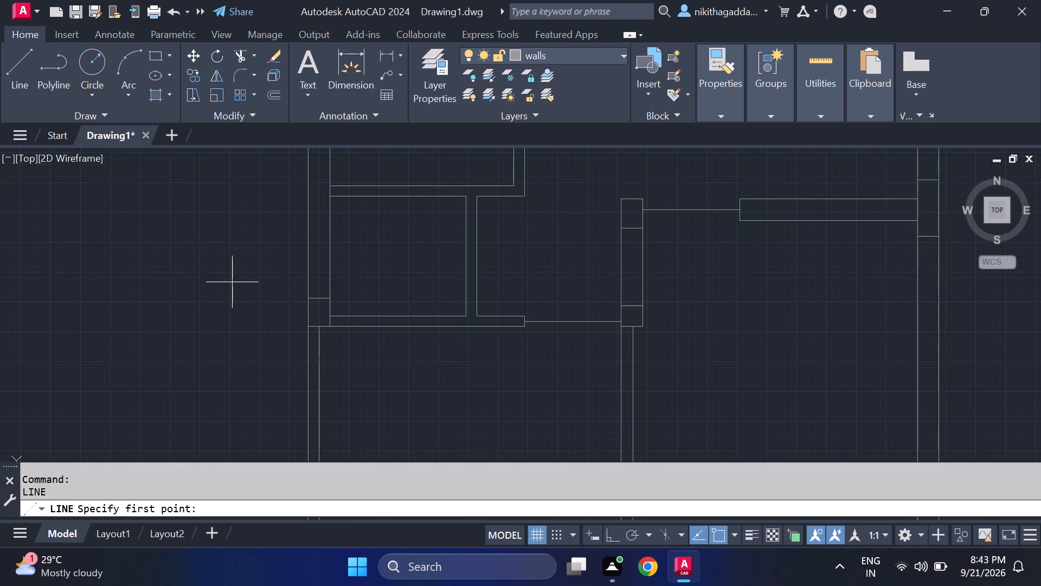
scroll(232, 278, "down", 1)
middle_click_drag(232, 278, 252, 372)
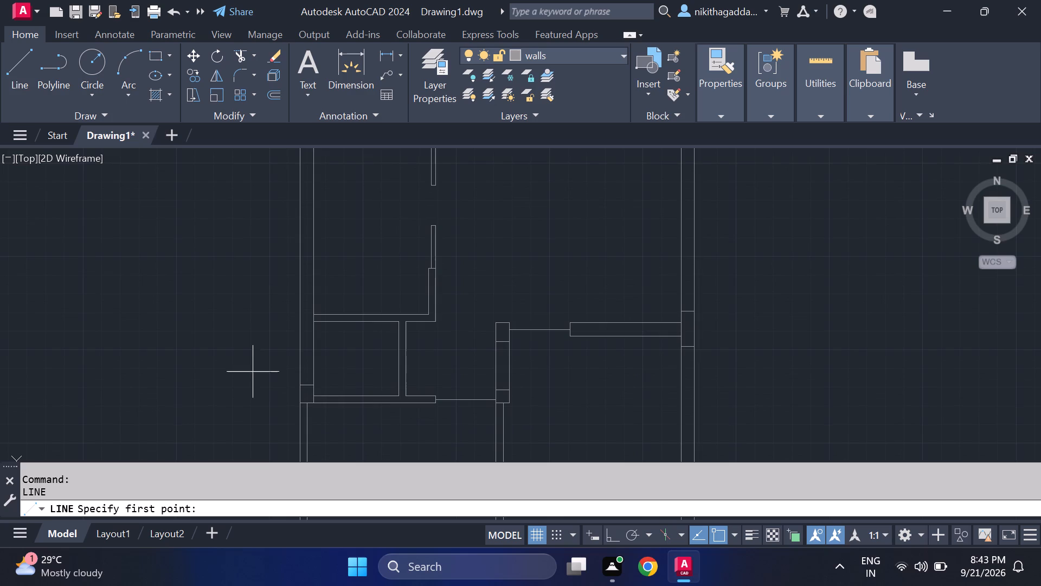
scroll(320, 328, "up", 1)
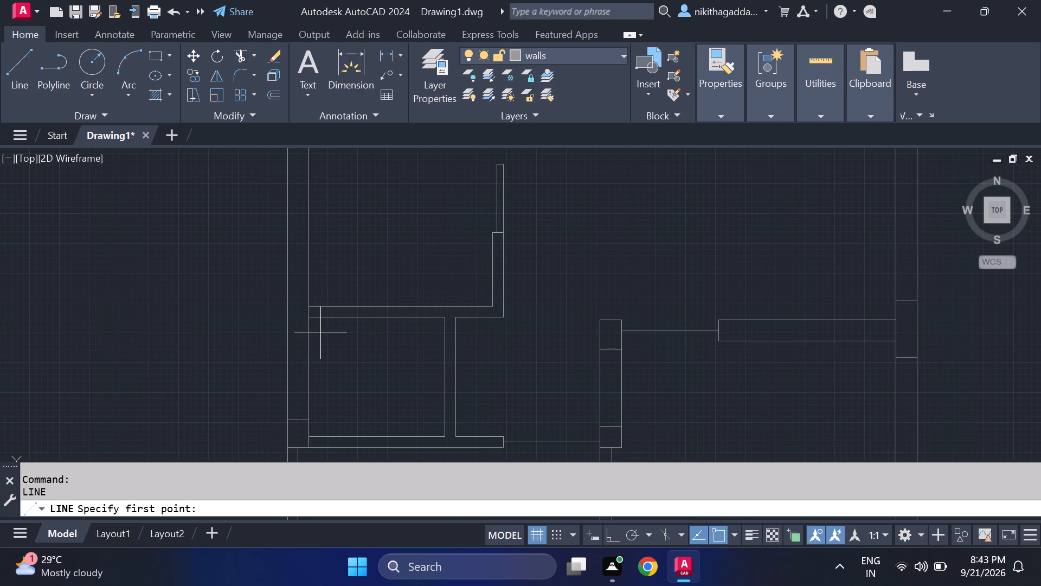
left_click(290, 334)
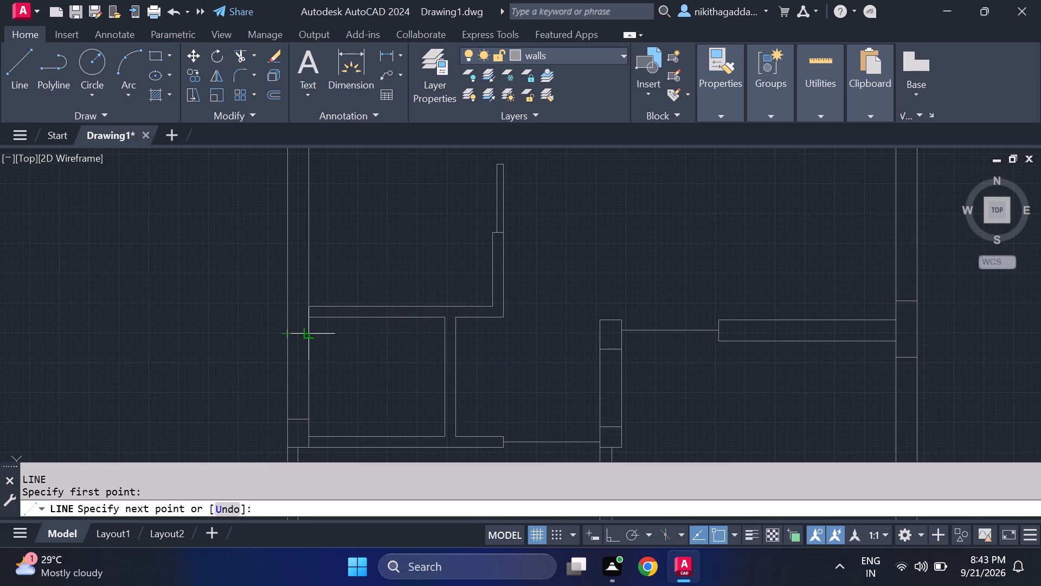
left_click(312, 334)
key("Return")
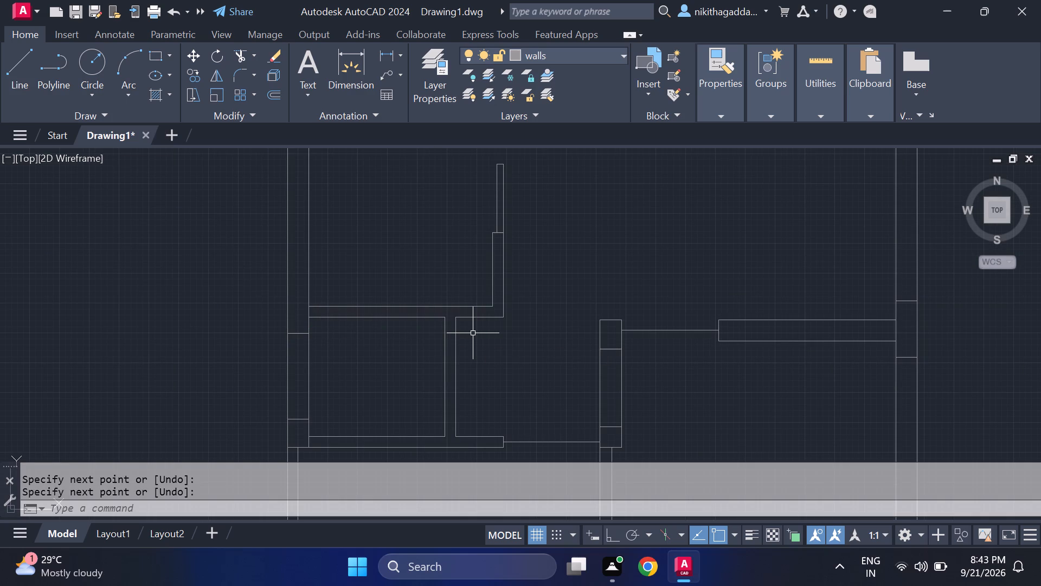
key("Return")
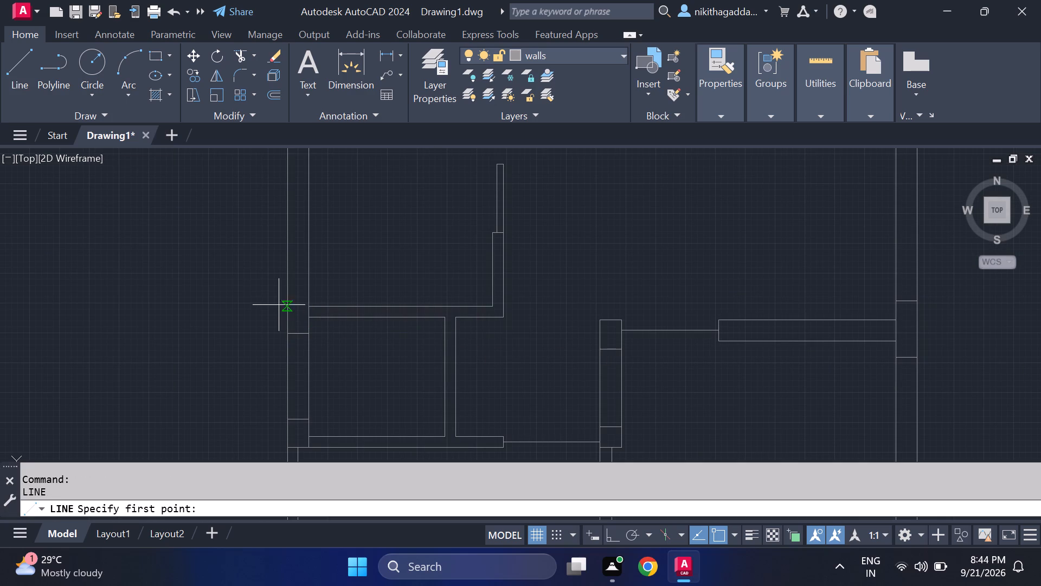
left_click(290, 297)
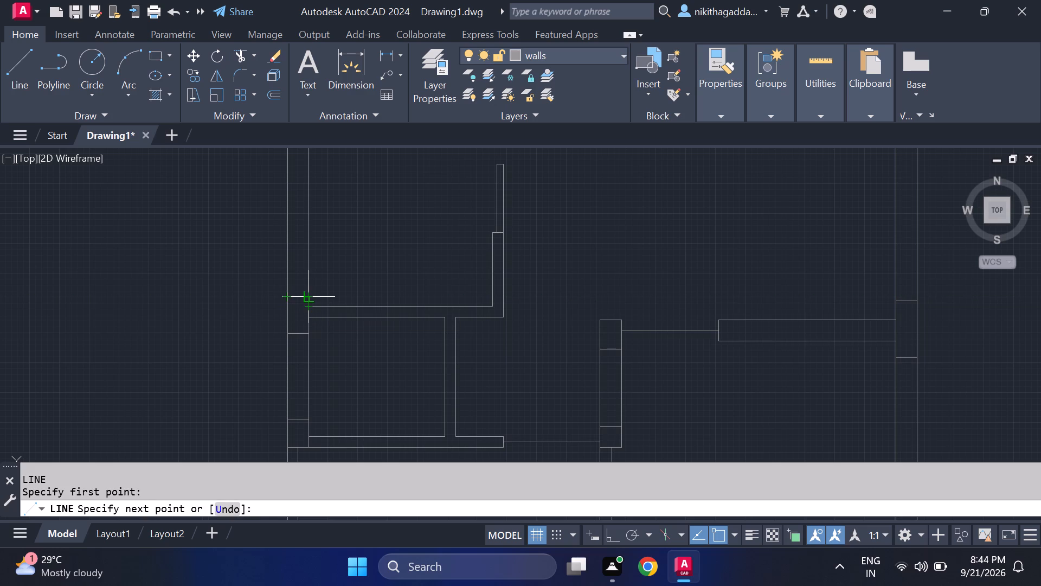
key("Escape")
Draw a short horizontal line across the left outer wall, just above the small room's upper partition.
key("l")
key("Return")
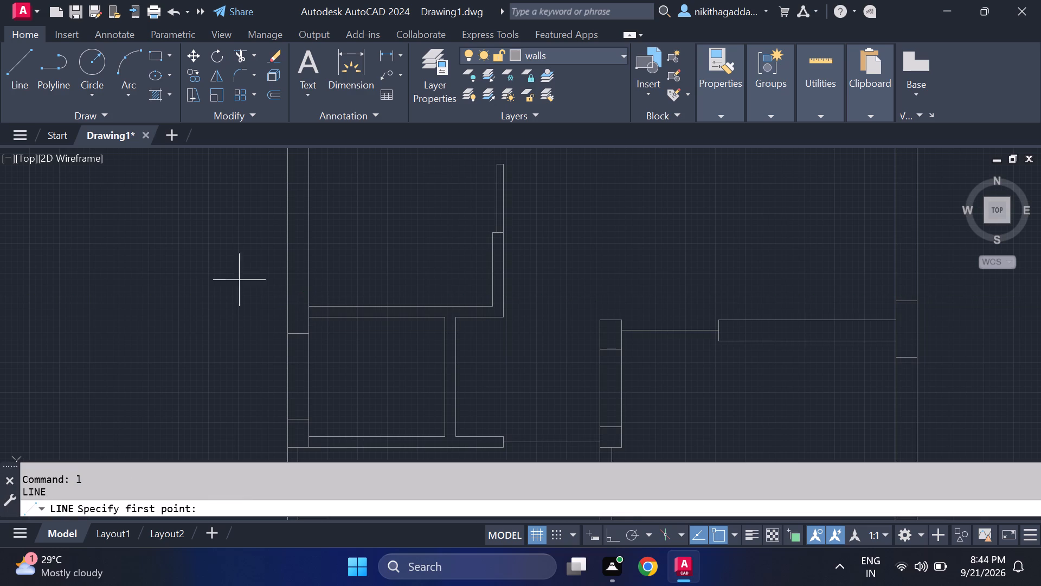
scroll(287, 309, "up", 1)
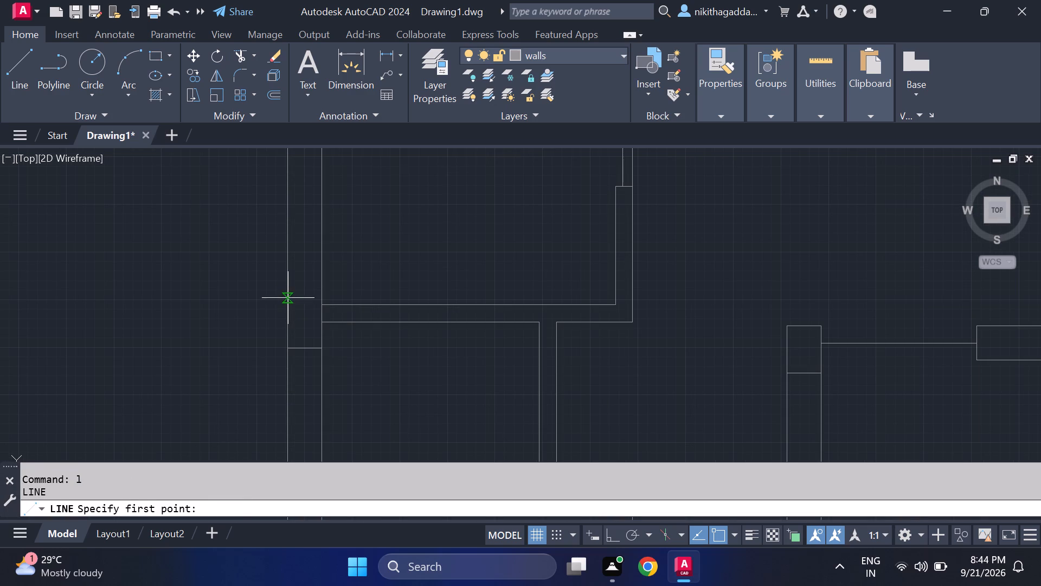
left_click(287, 296)
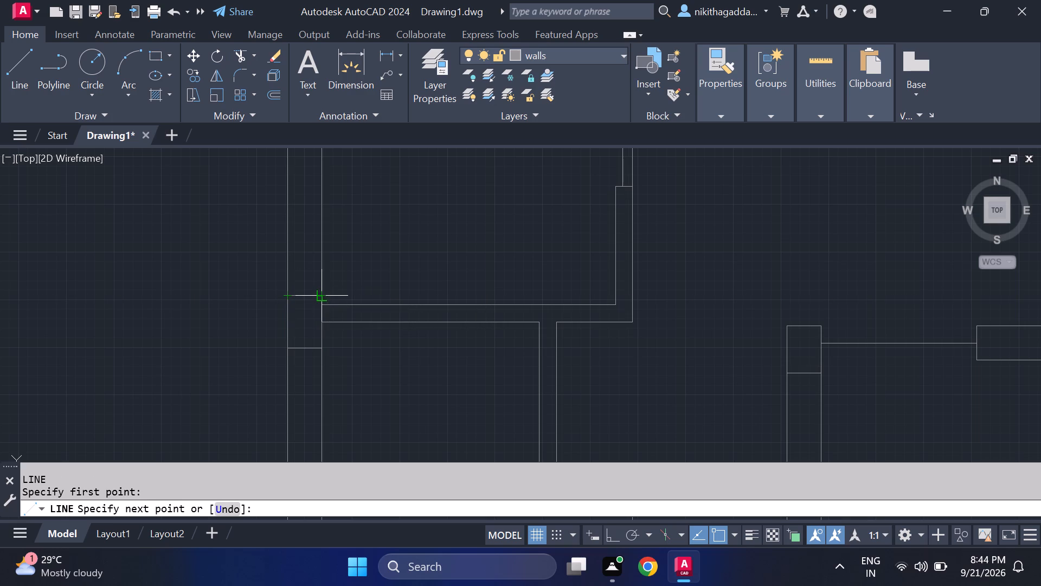
left_click(326, 296)
key("Escape")
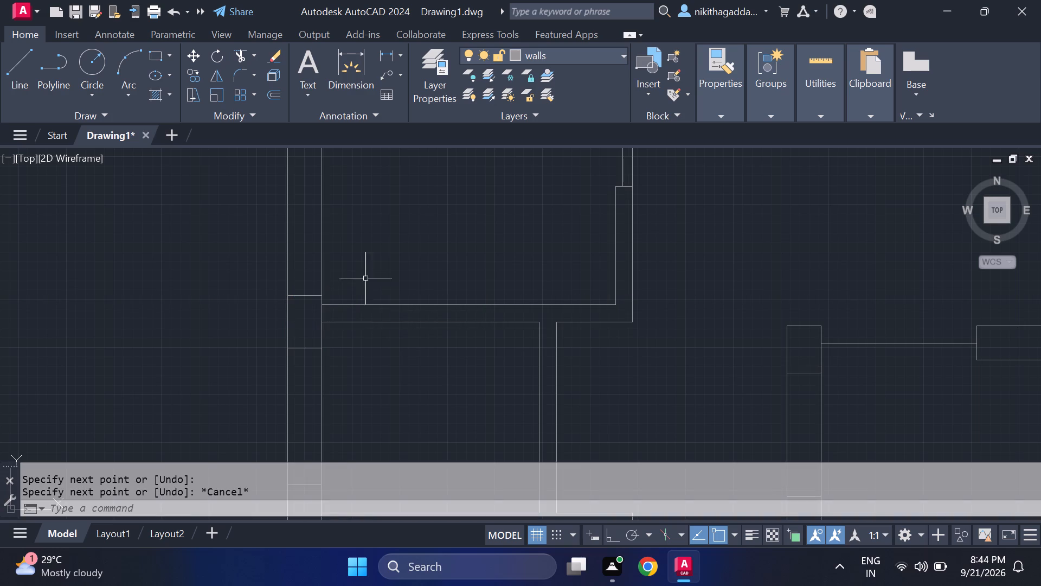
Move the short line below the small room's upper partition slightly up along the left outer wall, closer to the partition.
scroll(360, 359, "down", 3)
scroll(349, 362, "up", 3)
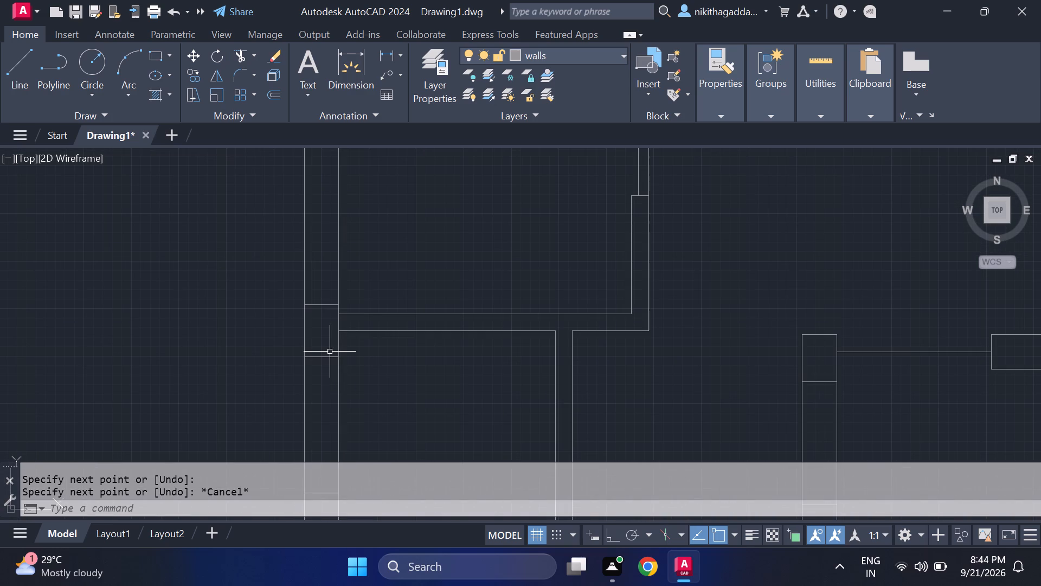
left_click(329, 349)
left_click(311, 367)
key("m")
key("Return")
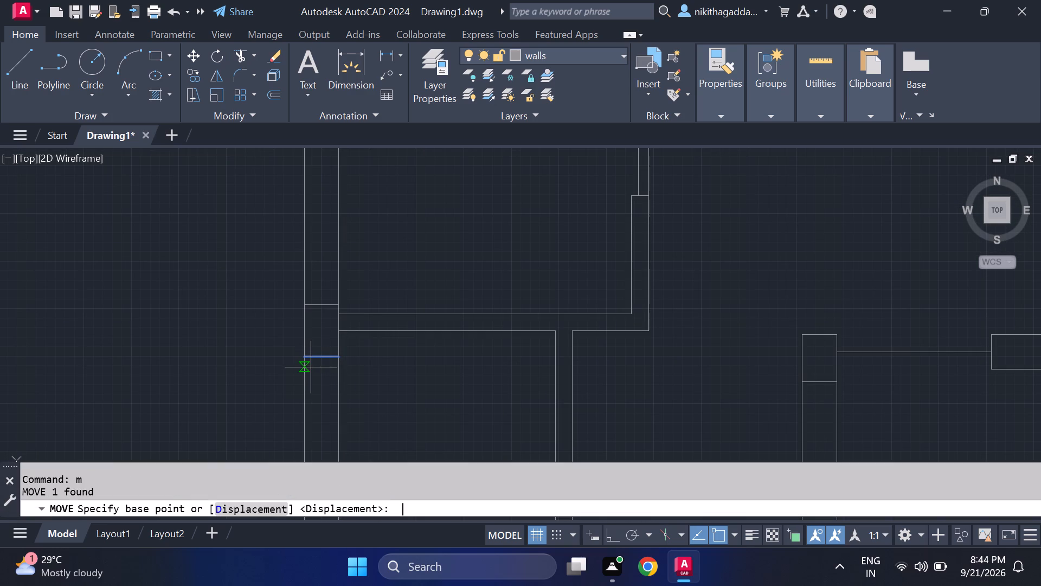
scroll(297, 367, "up", 1)
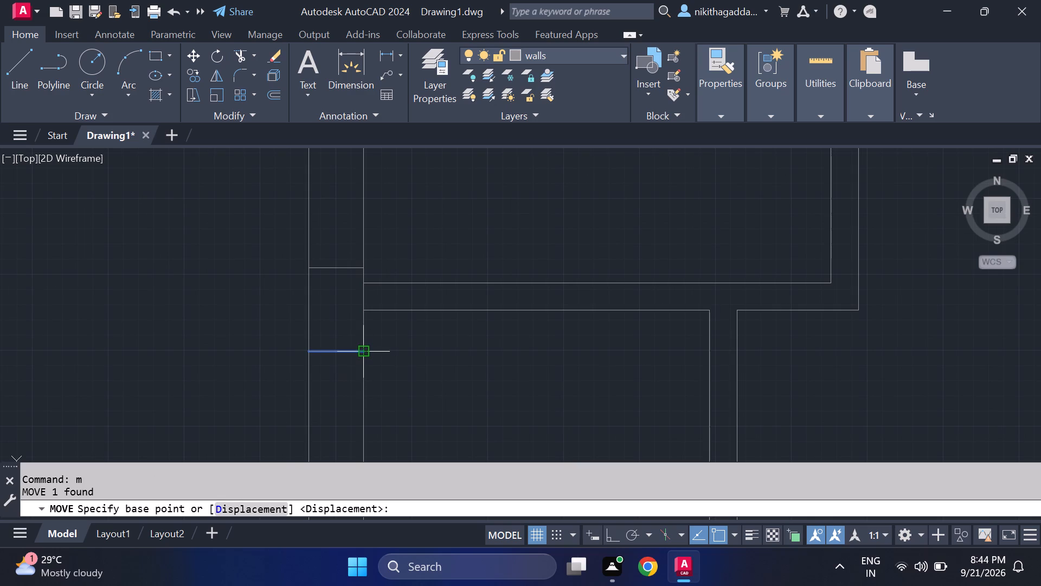
left_click(363, 350)
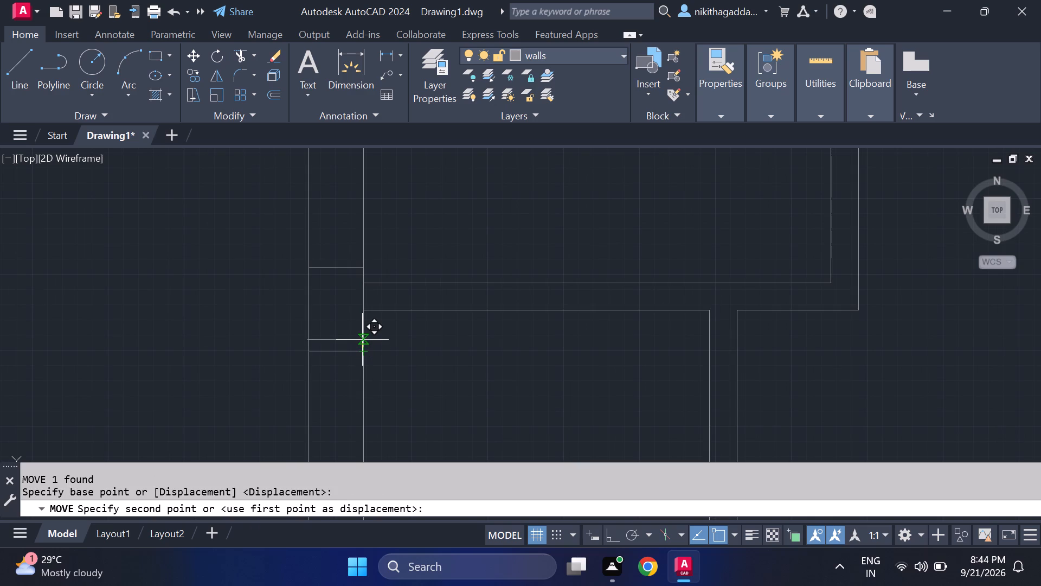
left_click(362, 340)
scroll(361, 351, "down", 2)
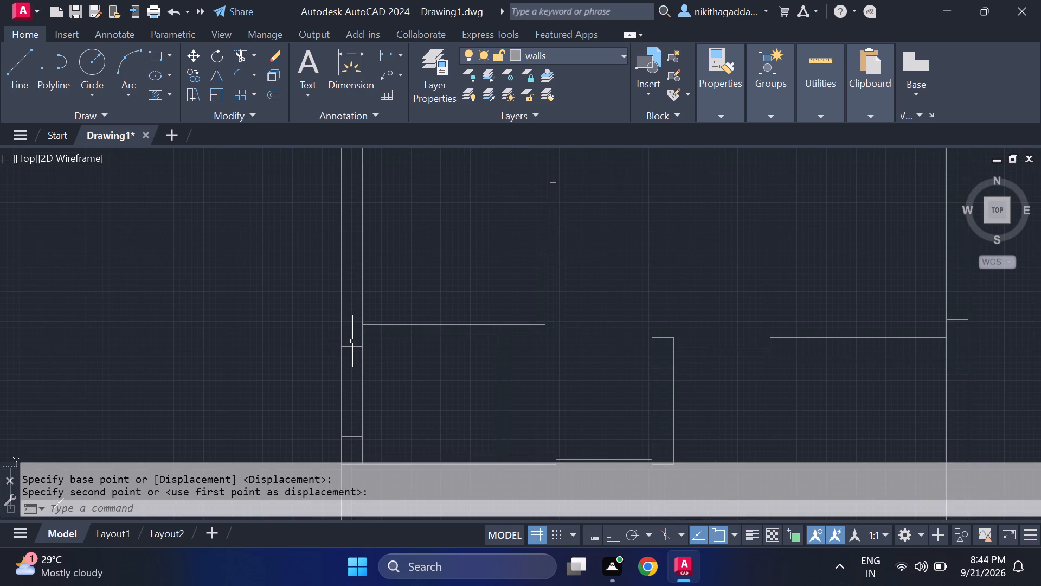
Draw a line across the left outer wall, continuing the upper line of the next partition up to the wall's outer face.
scroll(368, 340, "down", 1)
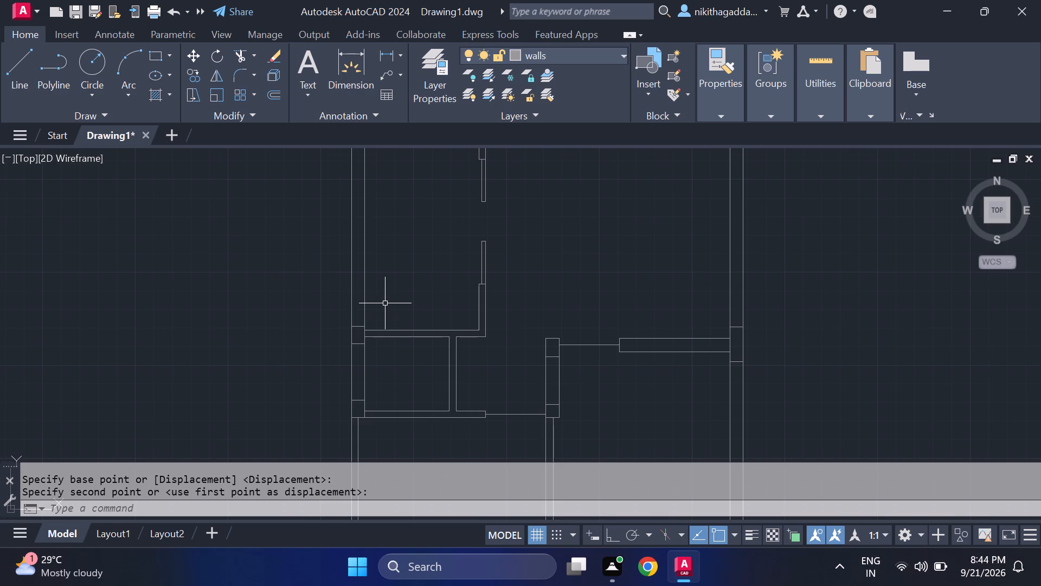
middle_click_drag(385, 303, 395, 399)
middle_click_drag(385, 337, 399, 438)
scroll(385, 310, "up", 1)
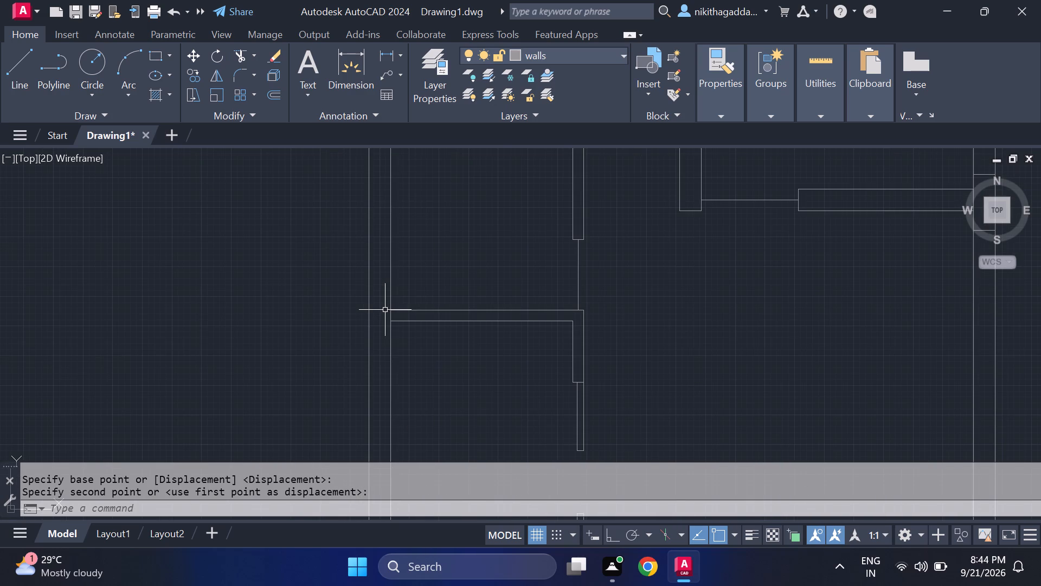
key("l")
key("Return")
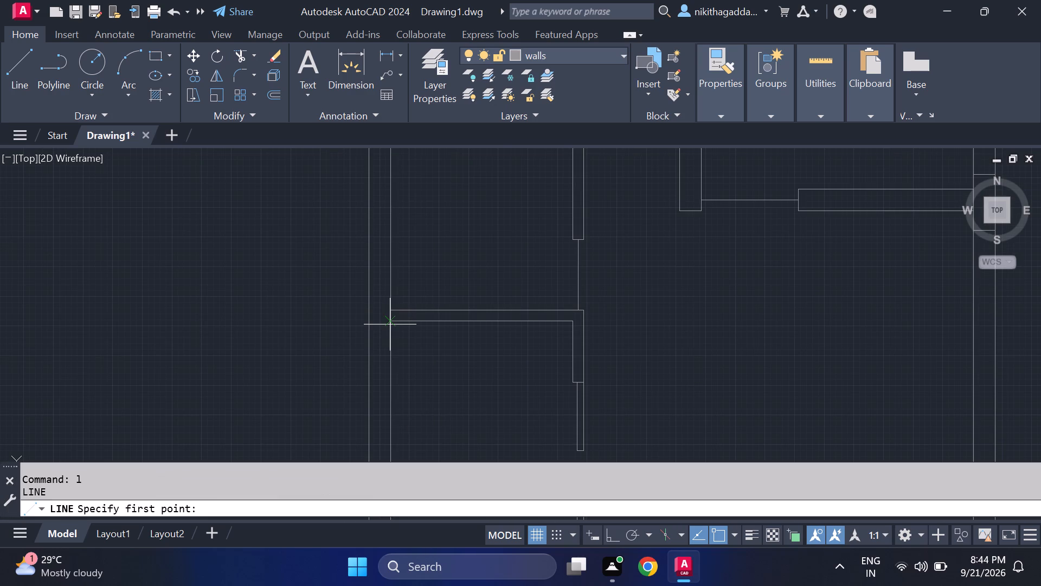
scroll(395, 321, "up", 1)
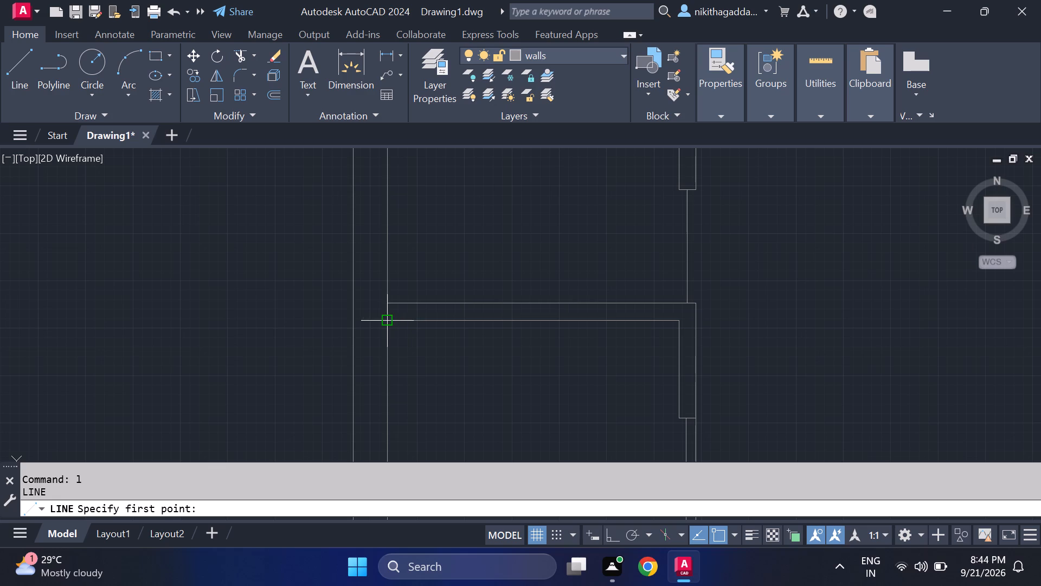
left_click(388, 301)
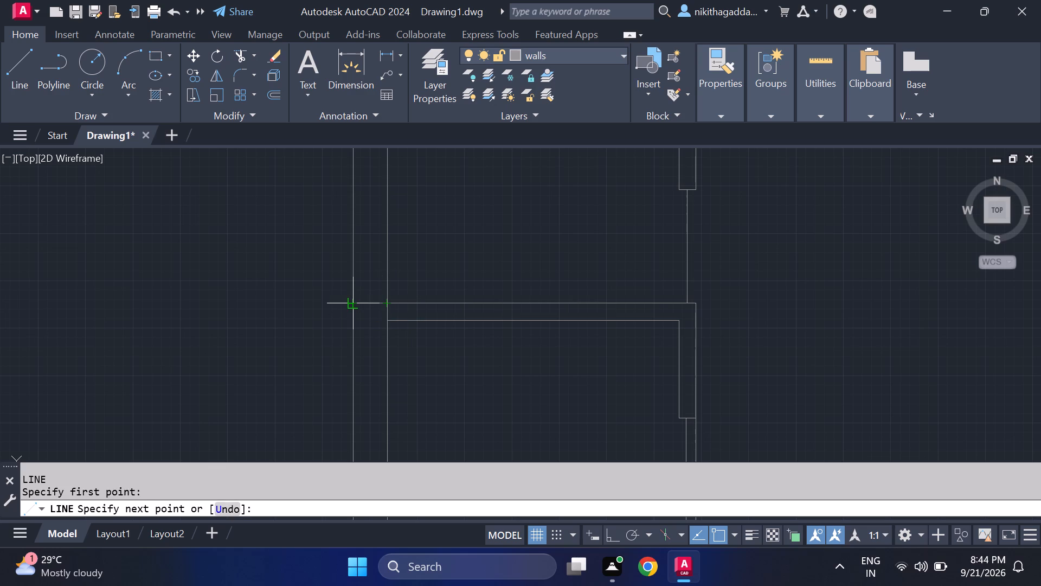
left_click(351, 303)
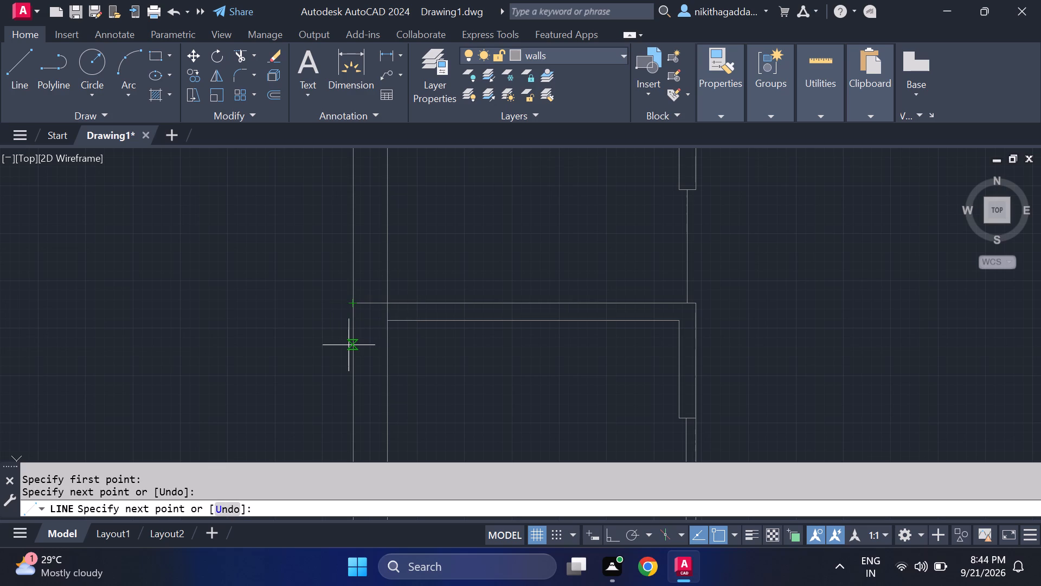
key("Escape")
Draw a second short horizontal line across the left outer wall, just below that same partition's lower line.
key("l")
key("Return")
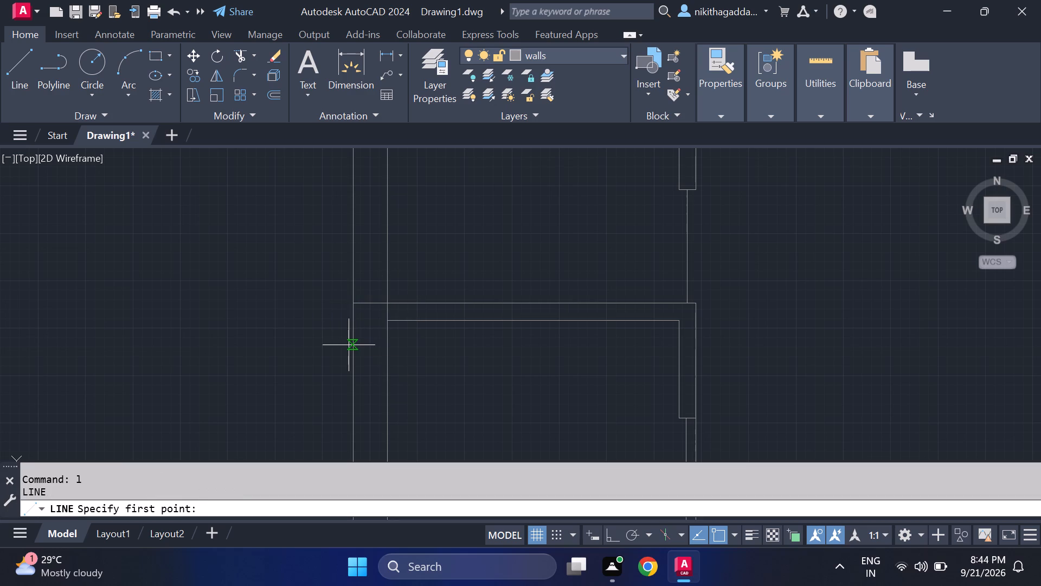
left_click(354, 343)
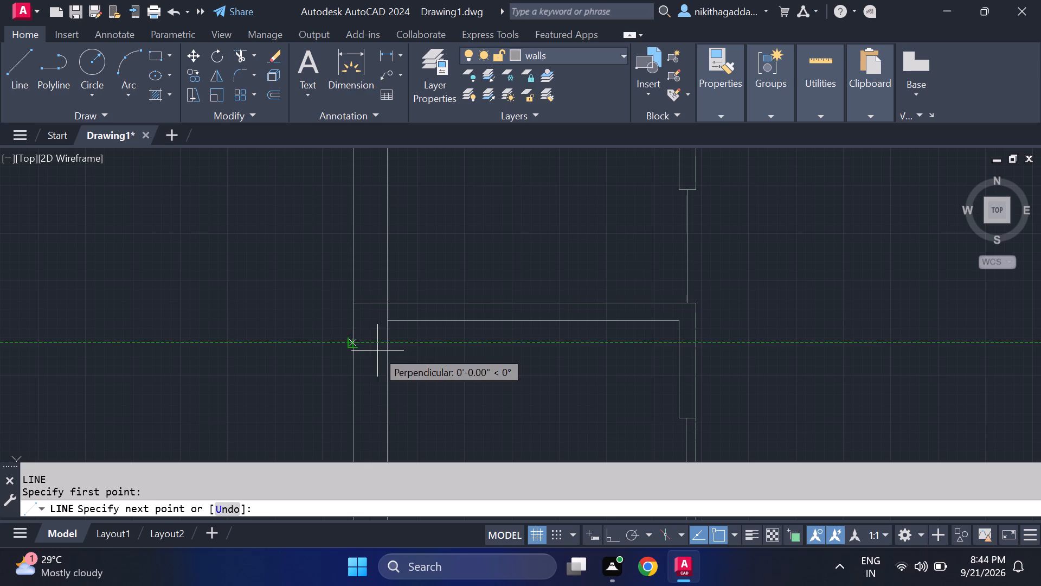
left_click(388, 345)
key("Return")
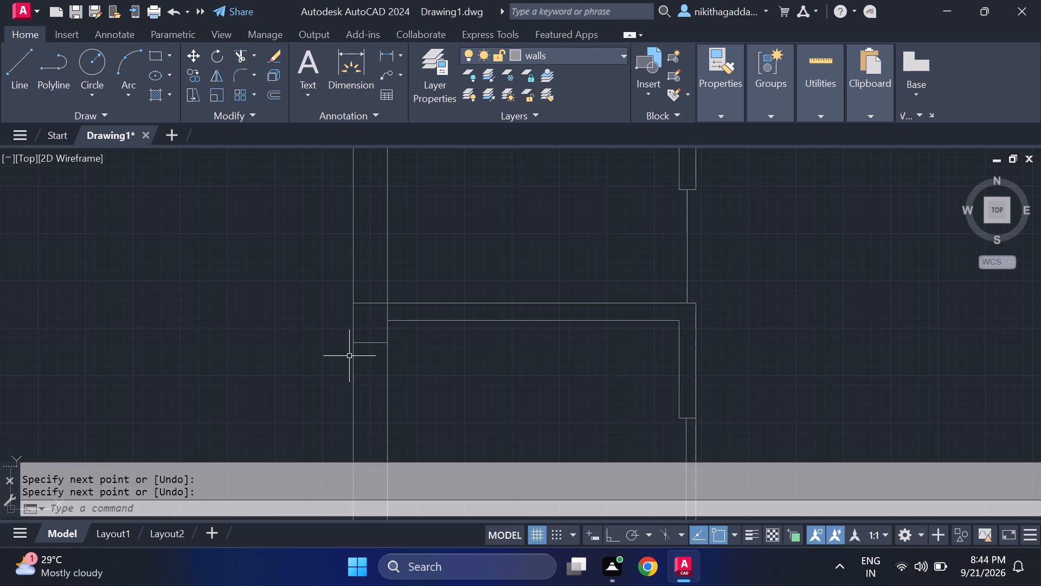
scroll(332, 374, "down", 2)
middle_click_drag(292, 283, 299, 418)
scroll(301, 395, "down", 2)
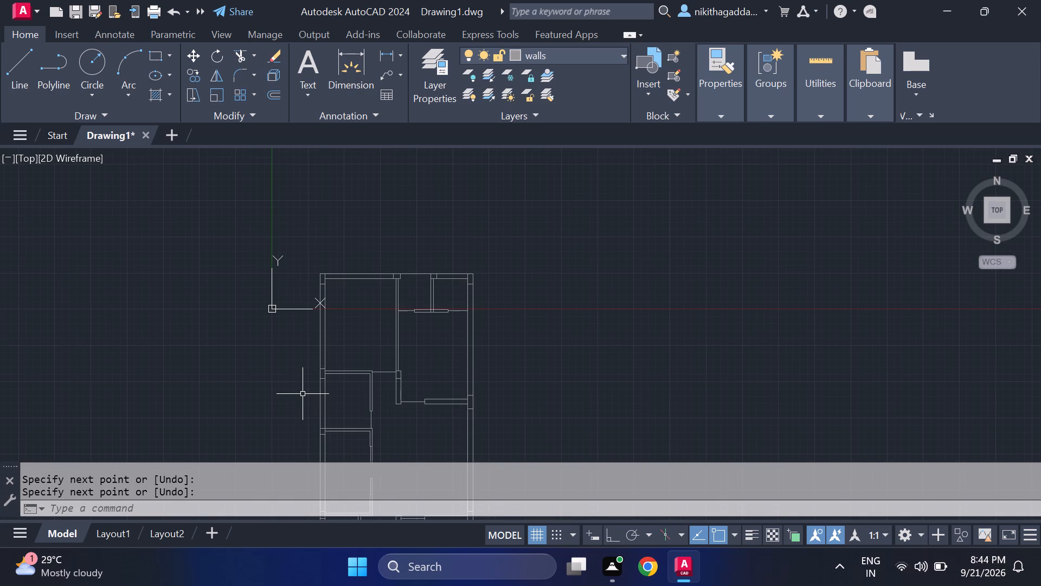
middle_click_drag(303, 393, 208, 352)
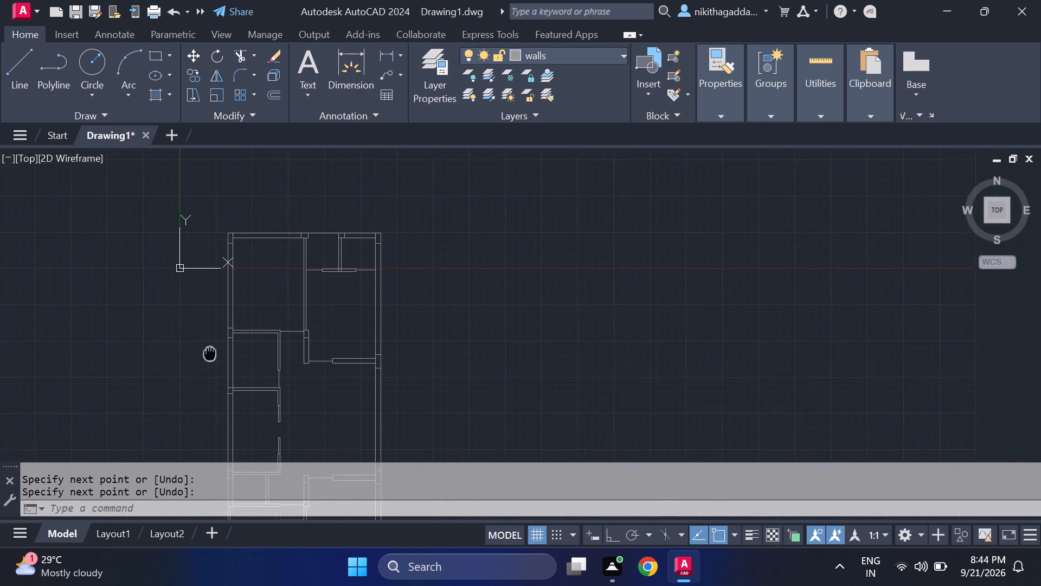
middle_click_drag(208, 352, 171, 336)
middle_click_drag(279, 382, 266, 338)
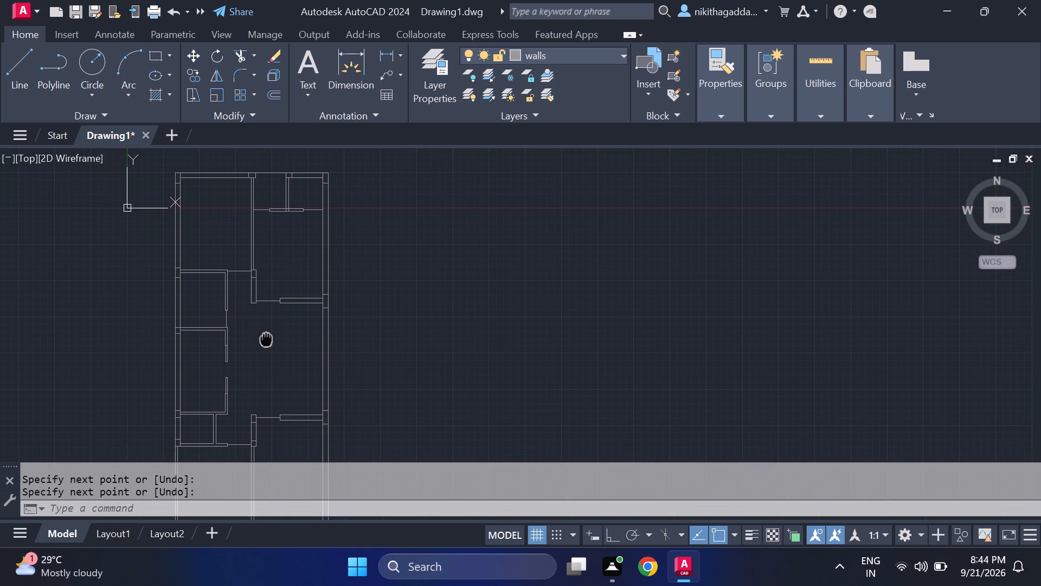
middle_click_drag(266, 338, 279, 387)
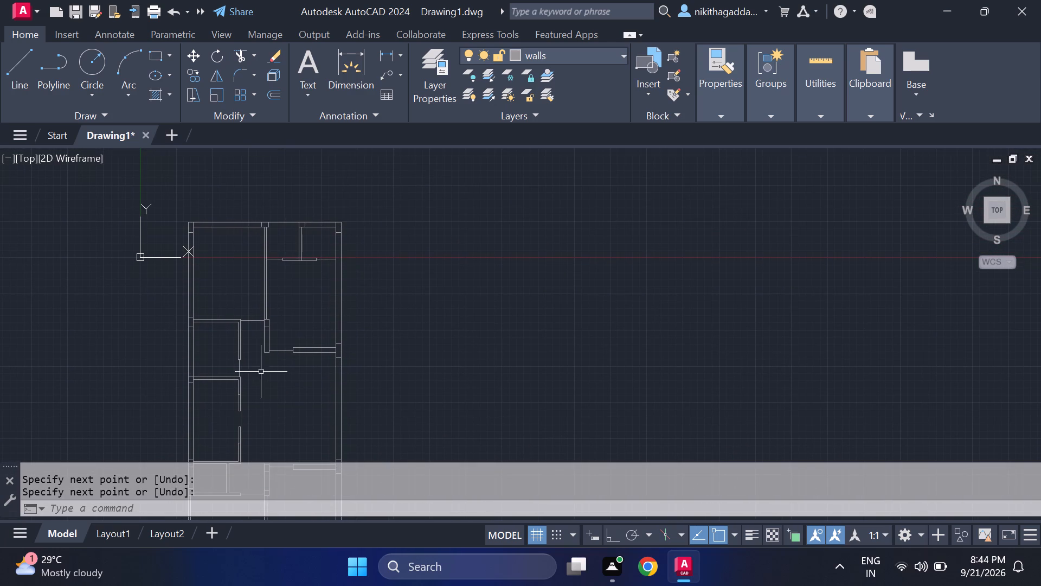
Start a Hatch with colour 215,235,210 and fill the four junction blocks along the top outer wall.
scroll(235, 299, "up", 1)
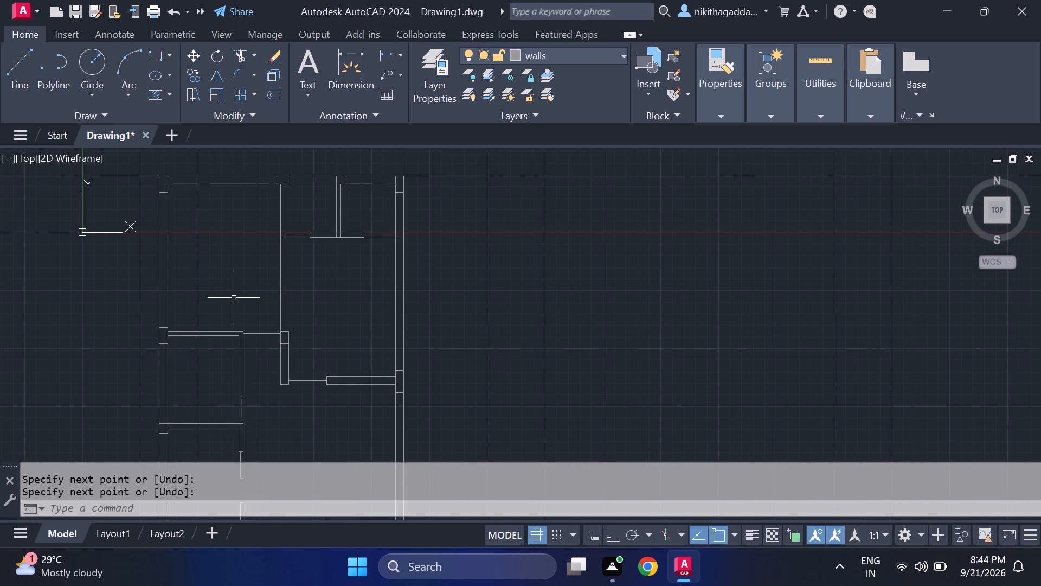
type("hatch")
key("Return")
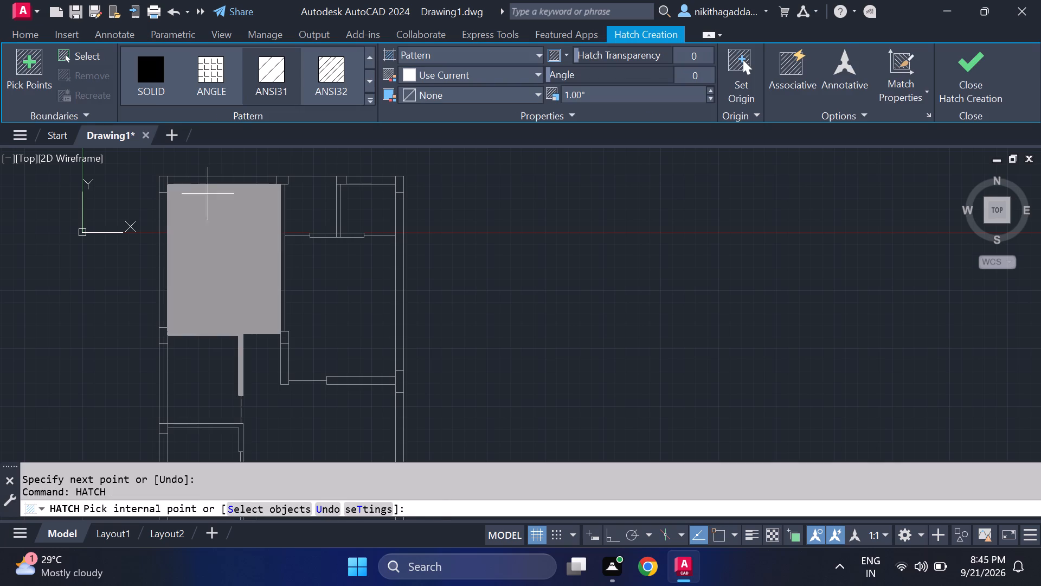
left_click(506, 72)
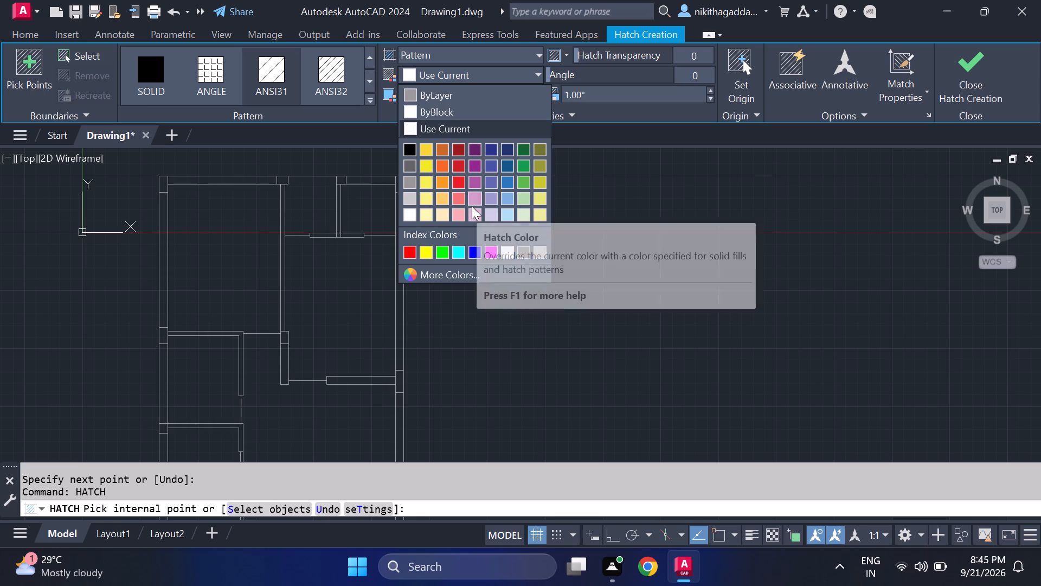
left_click(517, 211)
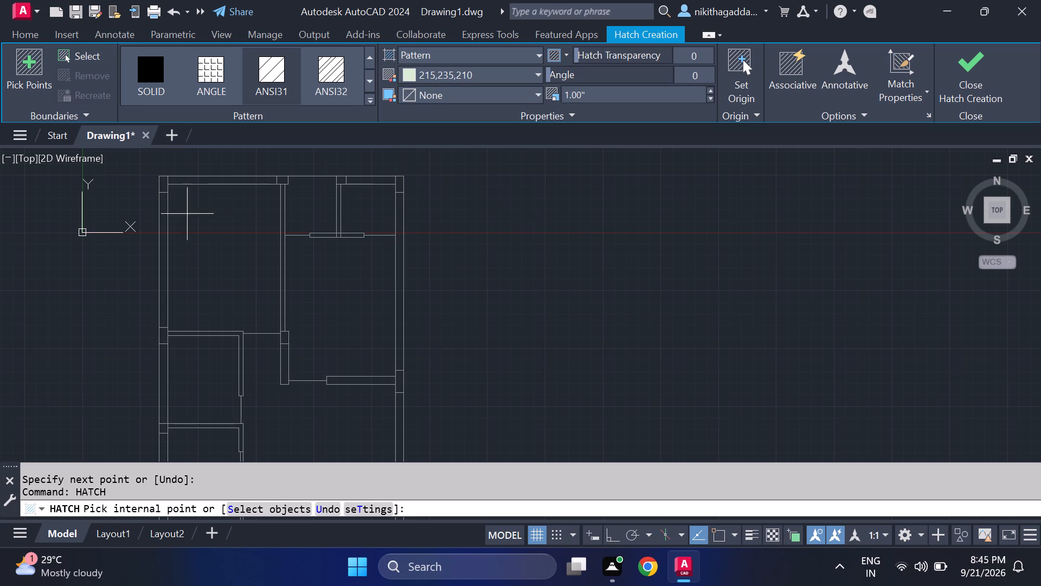
left_click(163, 188)
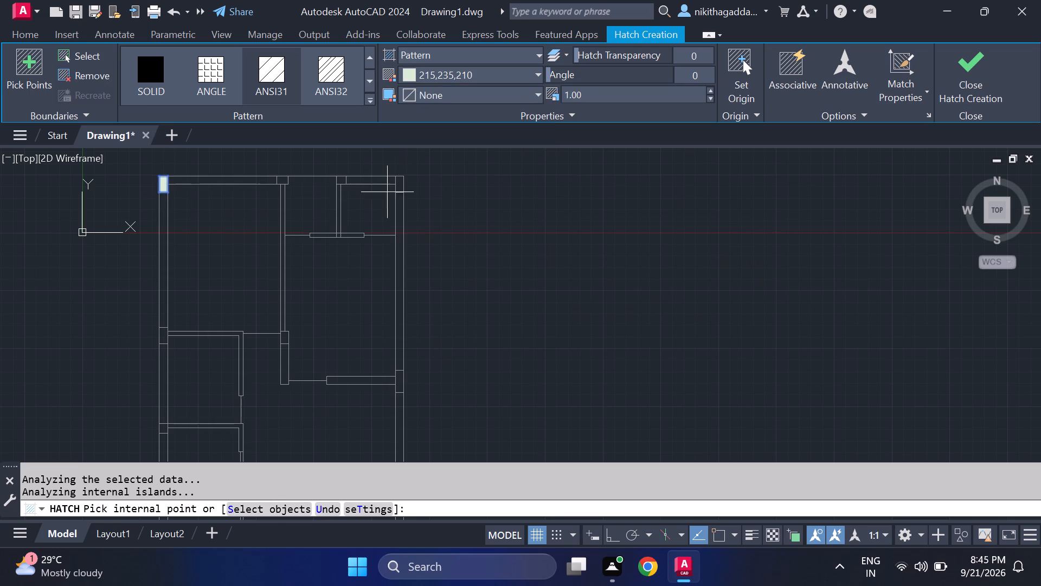
left_click(401, 187)
middle_click_drag(516, 276, 515, 272)
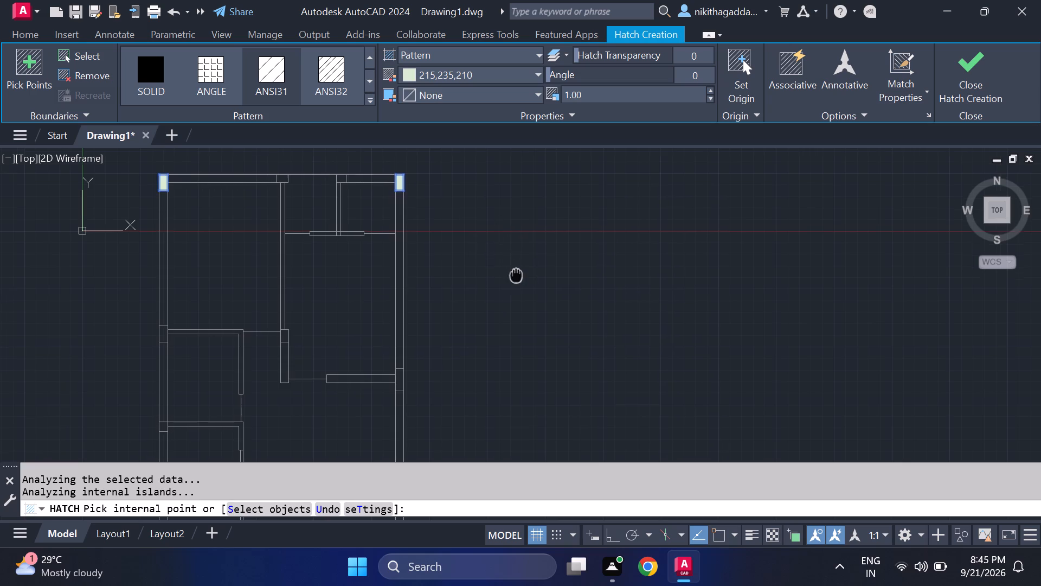
middle_click_drag(515, 272, 515, 288)
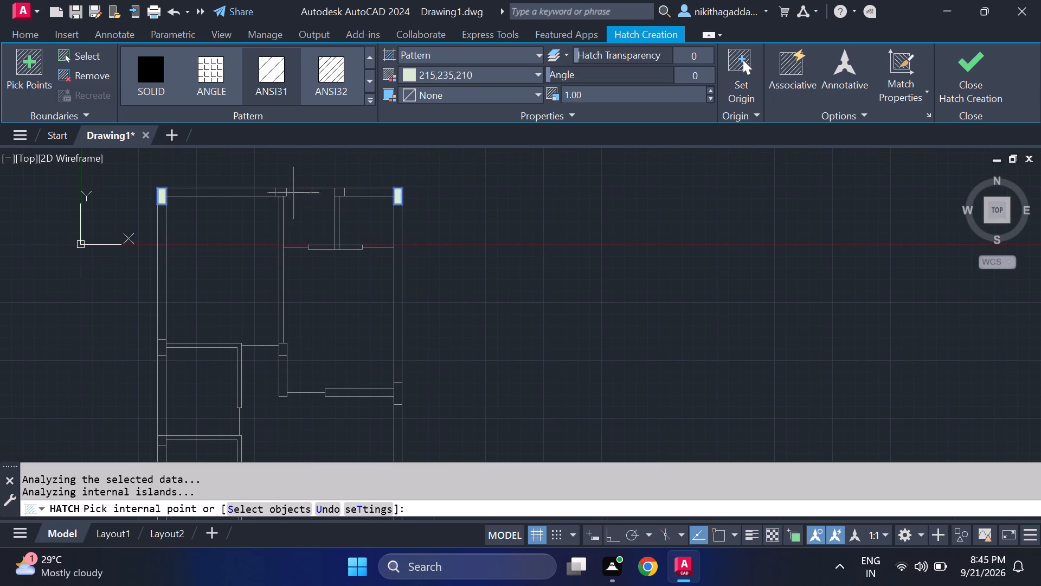
left_click(284, 194)
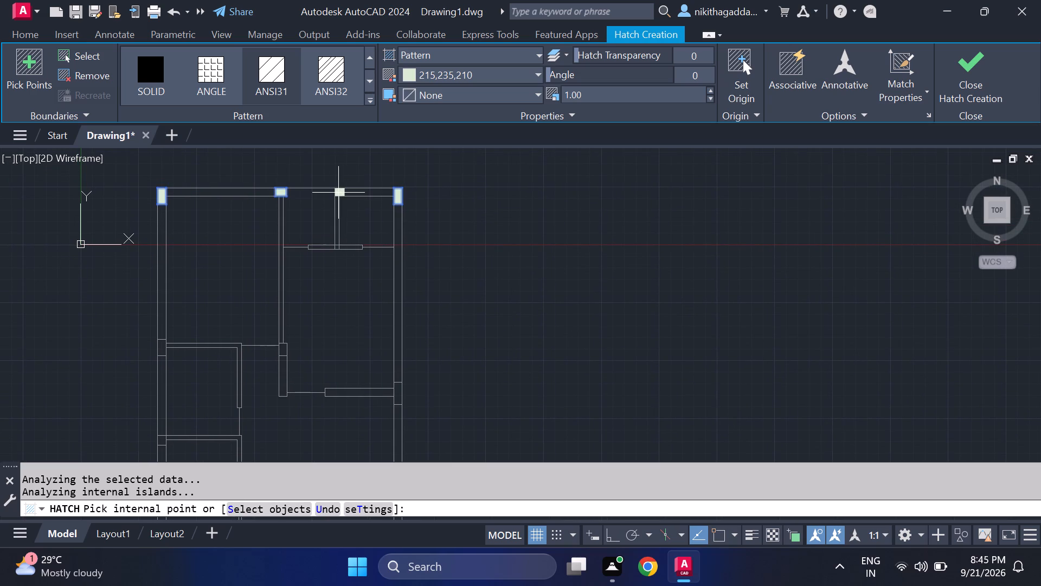
left_click(338, 193)
Hatch the upper interior wall's block, the right outer wall's upper block, and the left outer wall's two blocks beside the small room's partitions.
left_click(284, 347)
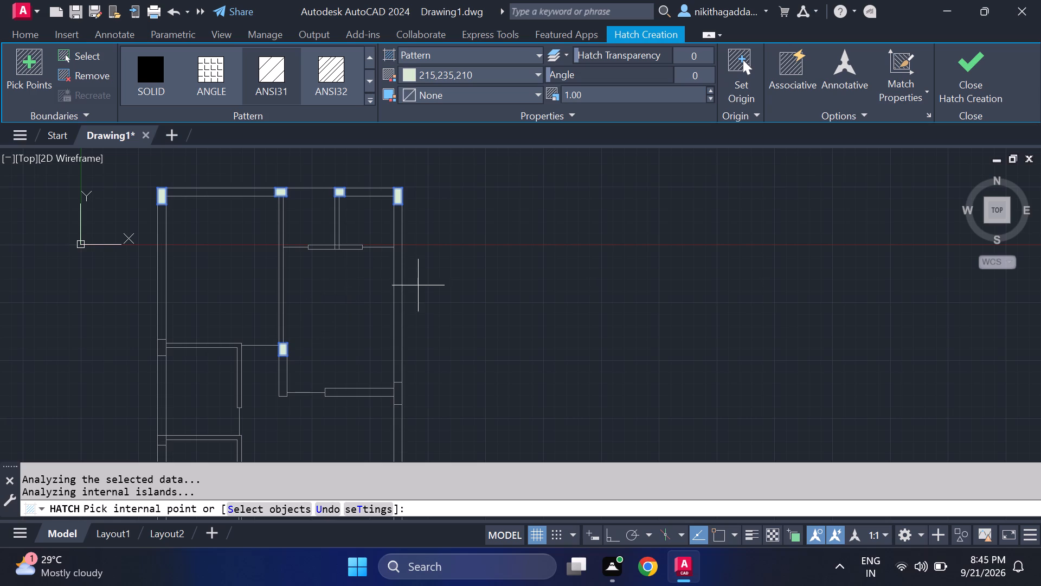
left_click(399, 396)
middle_click_drag(470, 362, 486, 328)
scroll(470, 358, "up", 1)
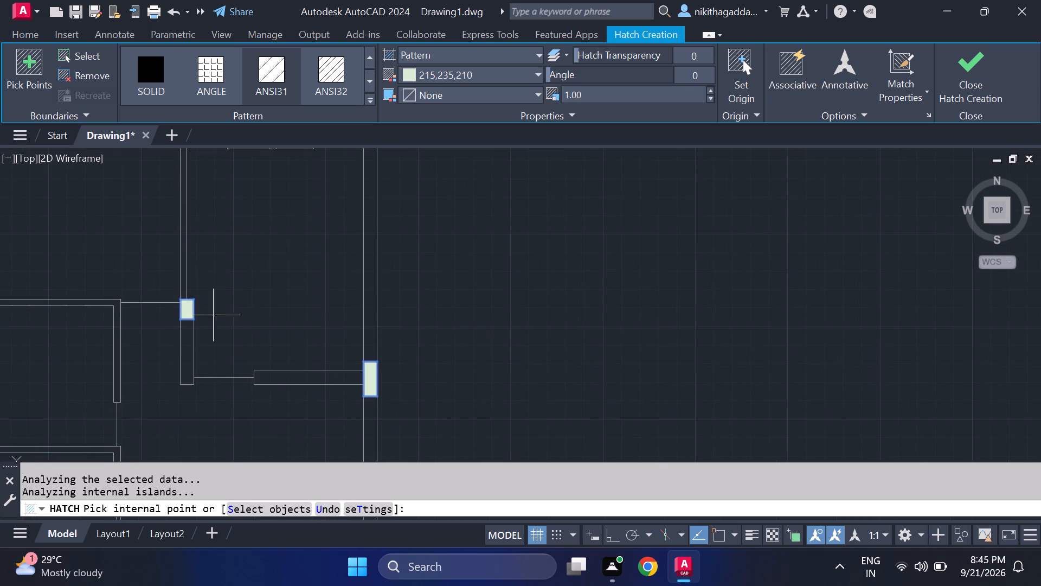
scroll(185, 314, "down", 2)
scroll(110, 316, "up", 1)
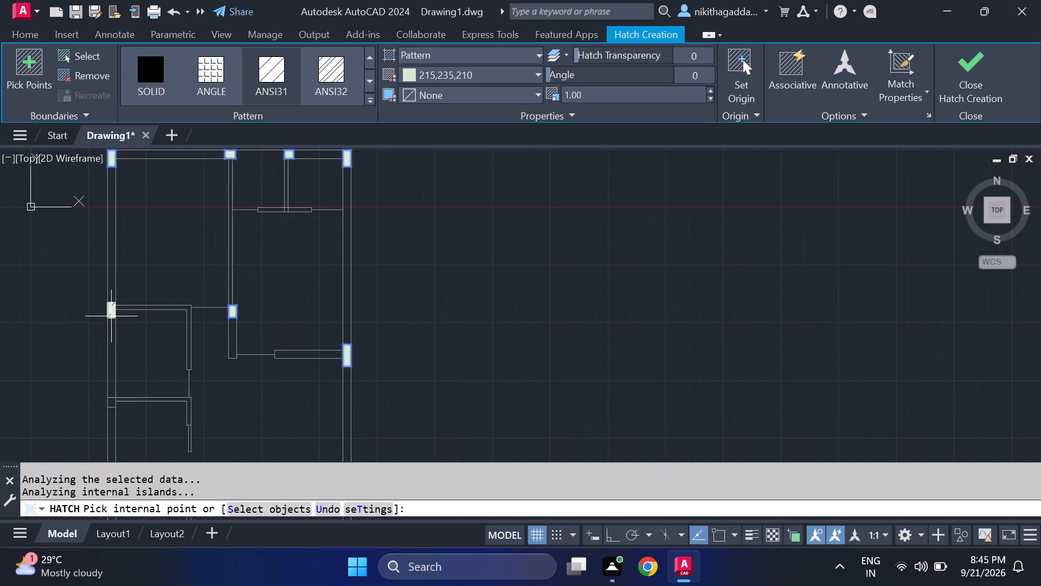
left_click(111, 316)
middle_click_drag(299, 261, 299, 260)
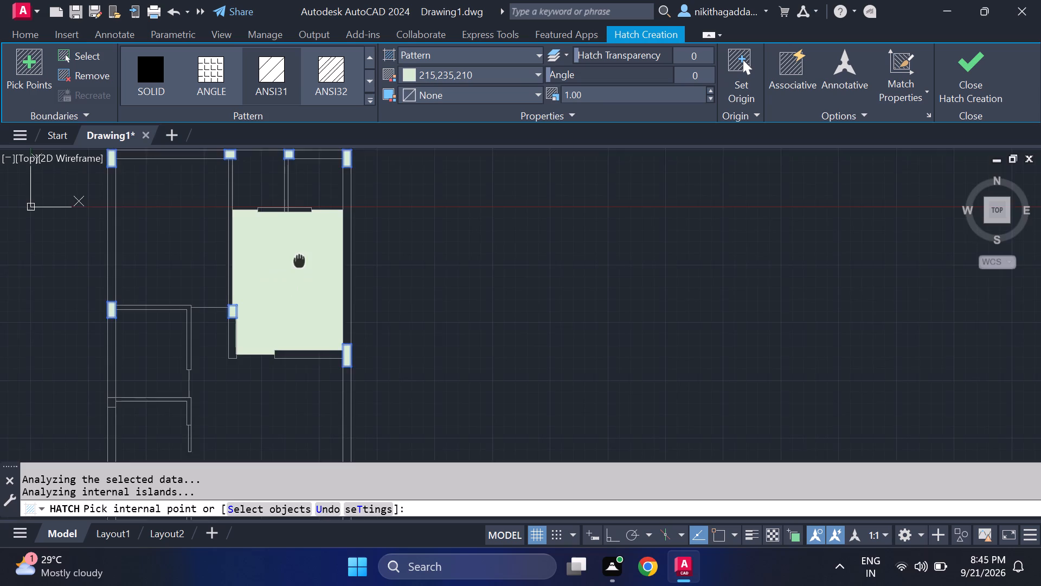
middle_click_drag(299, 260, 376, 177)
left_click(188, 321)
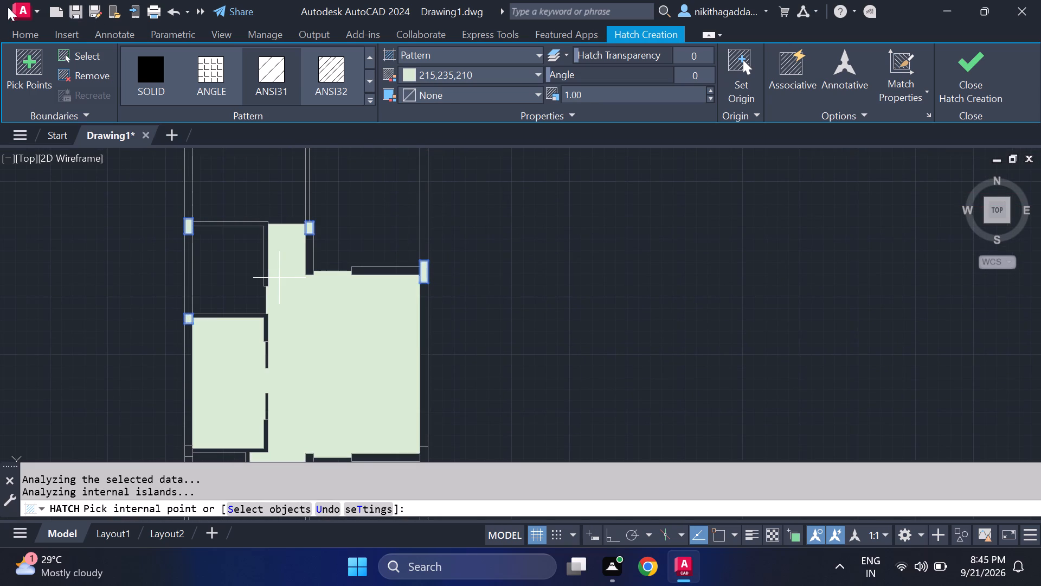
Hatch the right outer wall's lower junction block and the three blocks along the bottom outer wall.
scroll(346, 362, "down", 1)
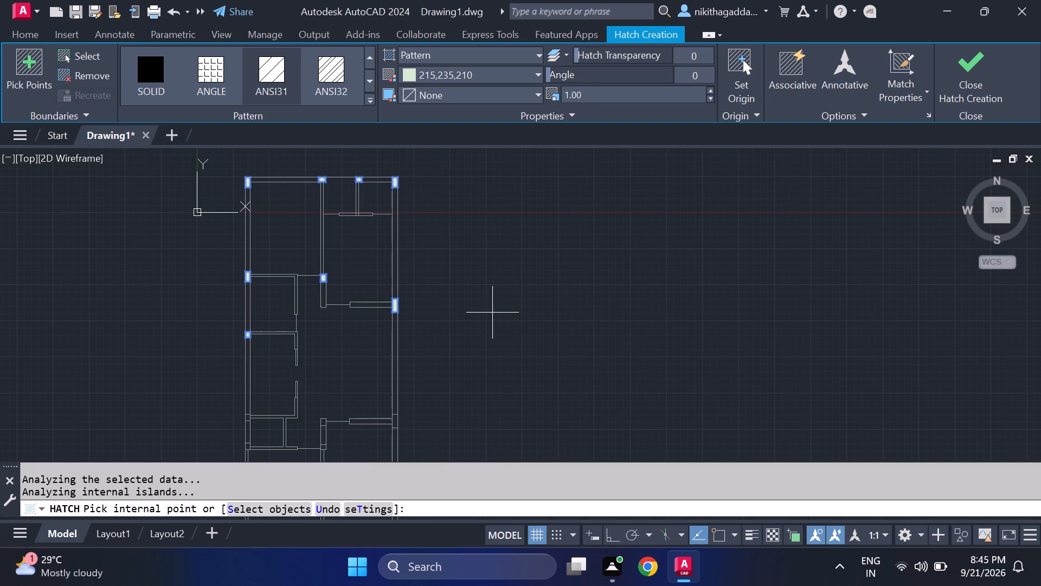
middle_click_drag(493, 311, 487, 315)
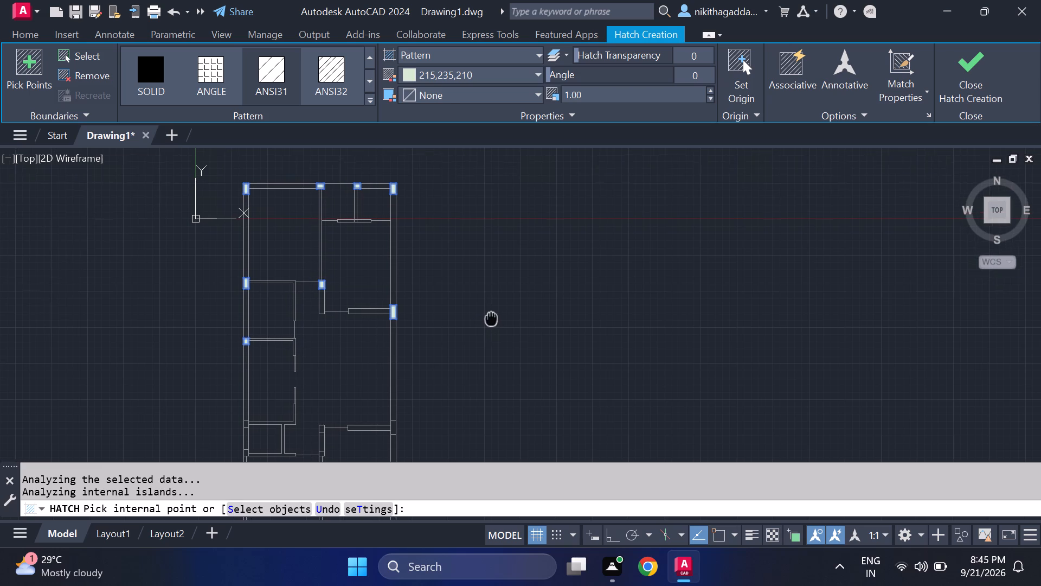
middle_click_drag(487, 315, 430, 177)
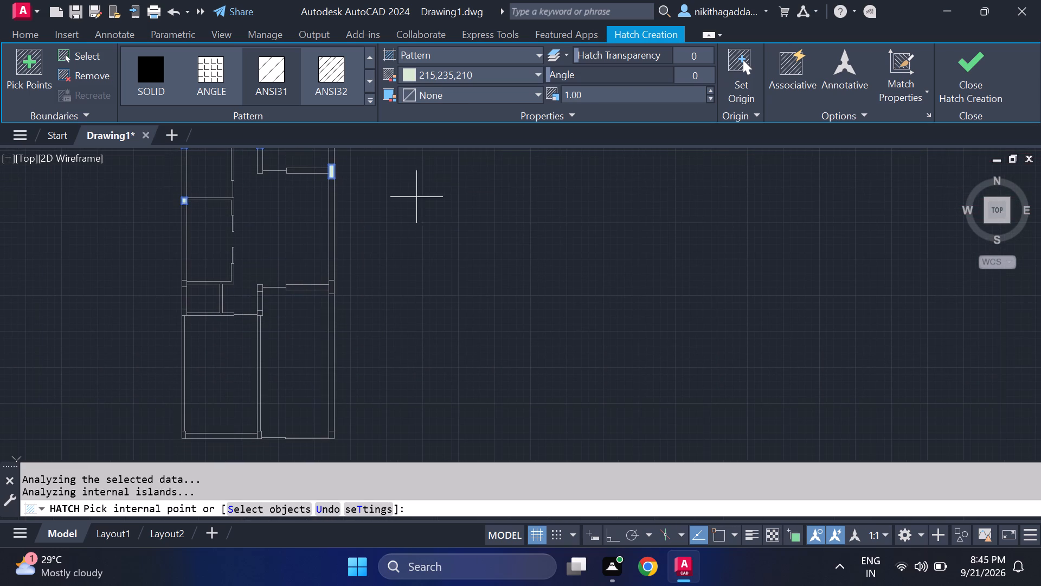
left_click(333, 290)
left_click(332, 437)
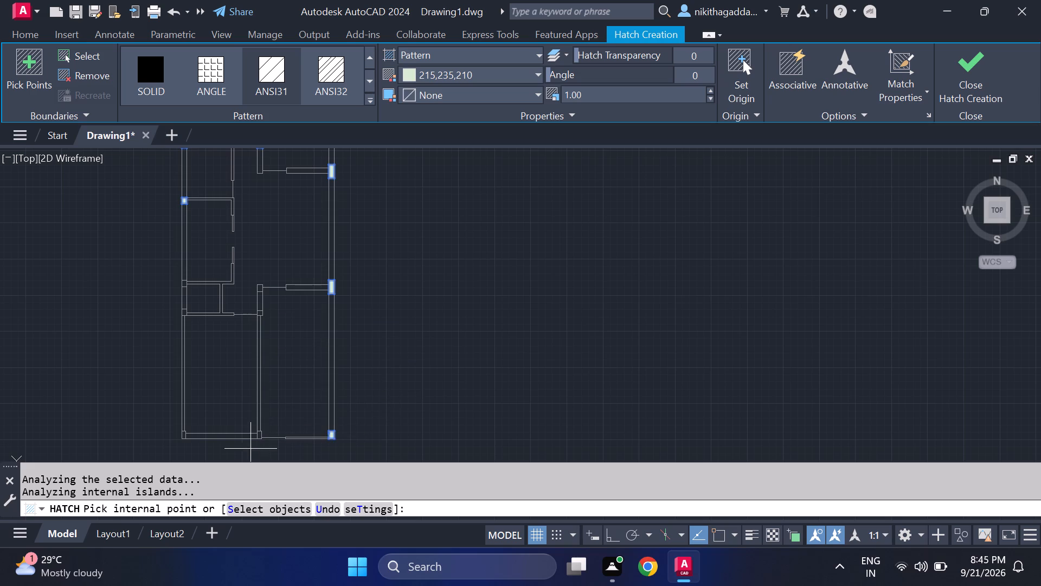
left_click(260, 434)
left_click(184, 434)
Hatch the two blocks on the lower interior wall and the two left outer wall blocks beside the small lower room.
left_click(258, 315)
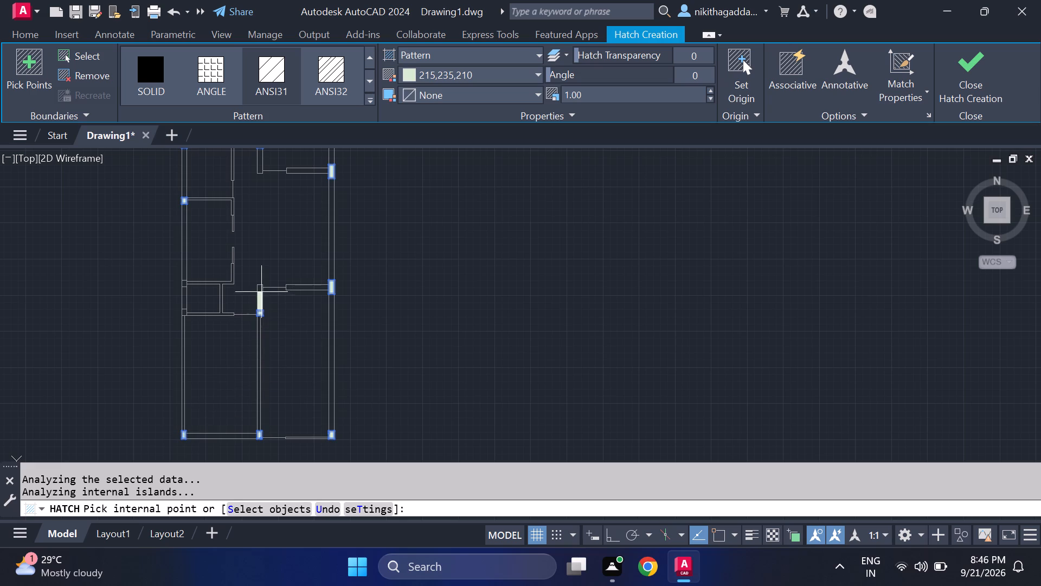
left_click(261, 289)
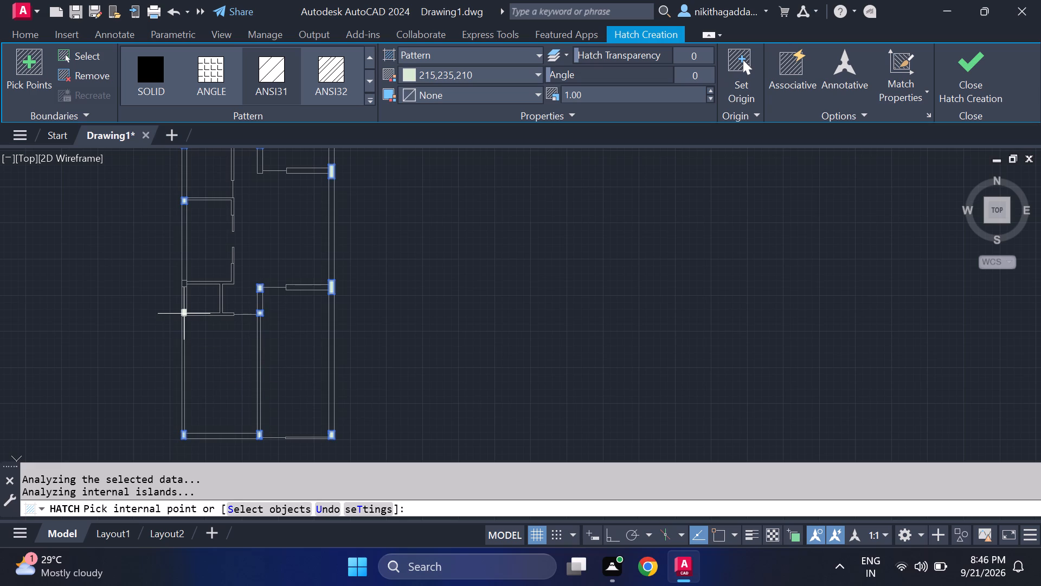
left_click(184, 314)
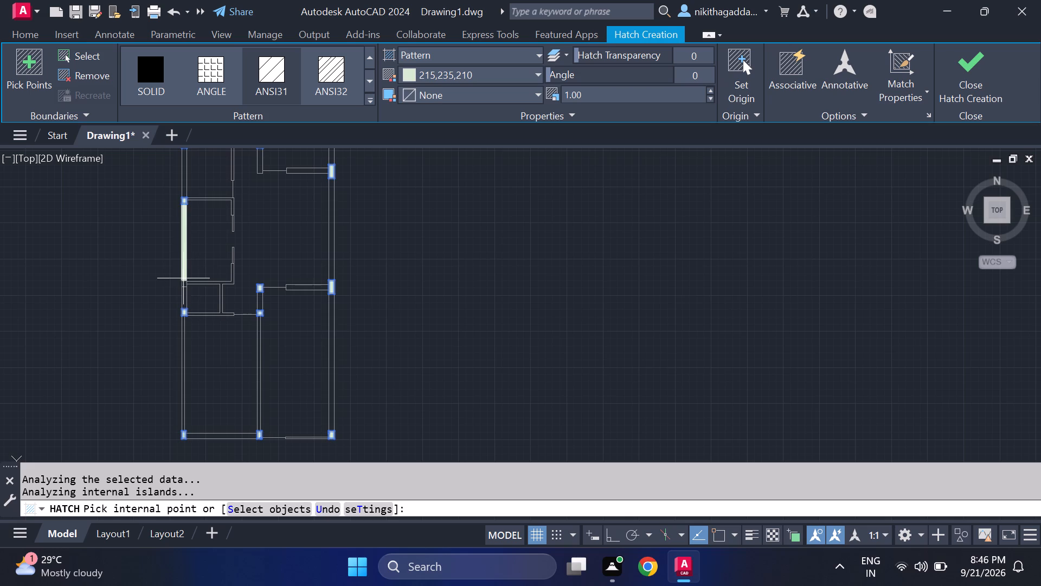
left_click(183, 282)
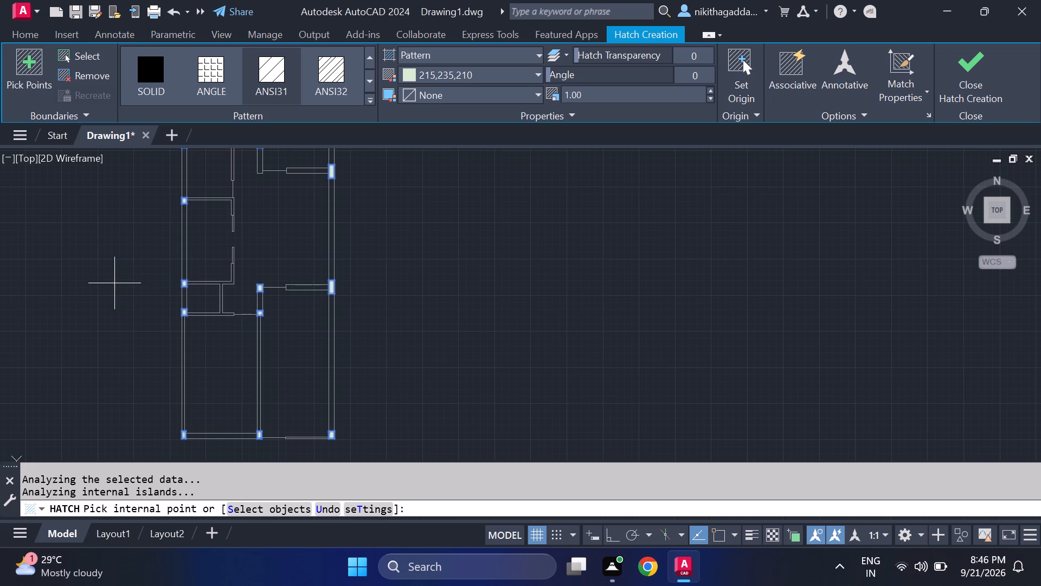
Examine the whole floor plan for wall-junction blocks that still lack a hatch fill.
middle_click_drag(114, 283, 121, 328)
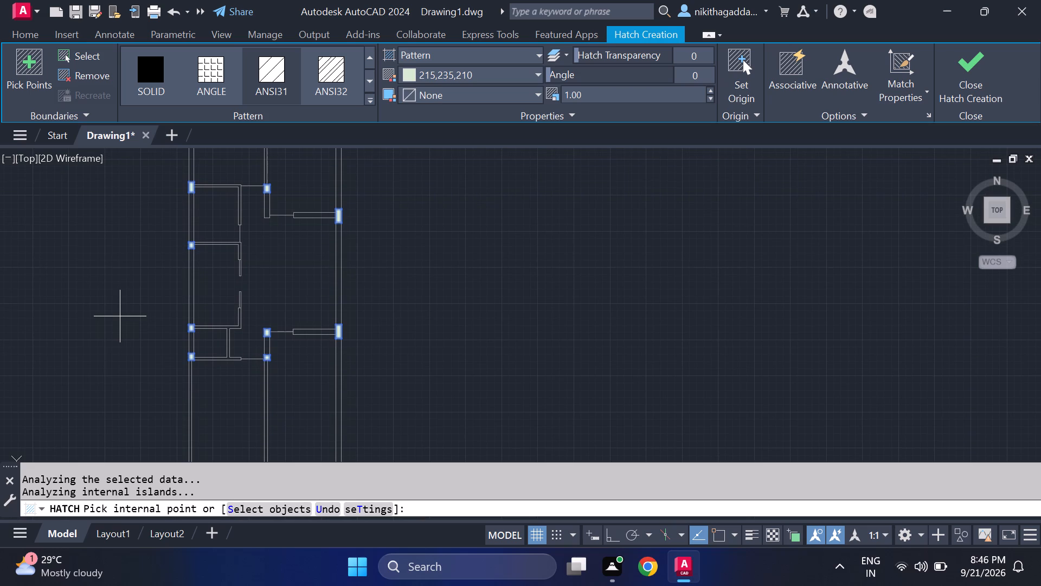
middle_click_drag(133, 300, 139, 320)
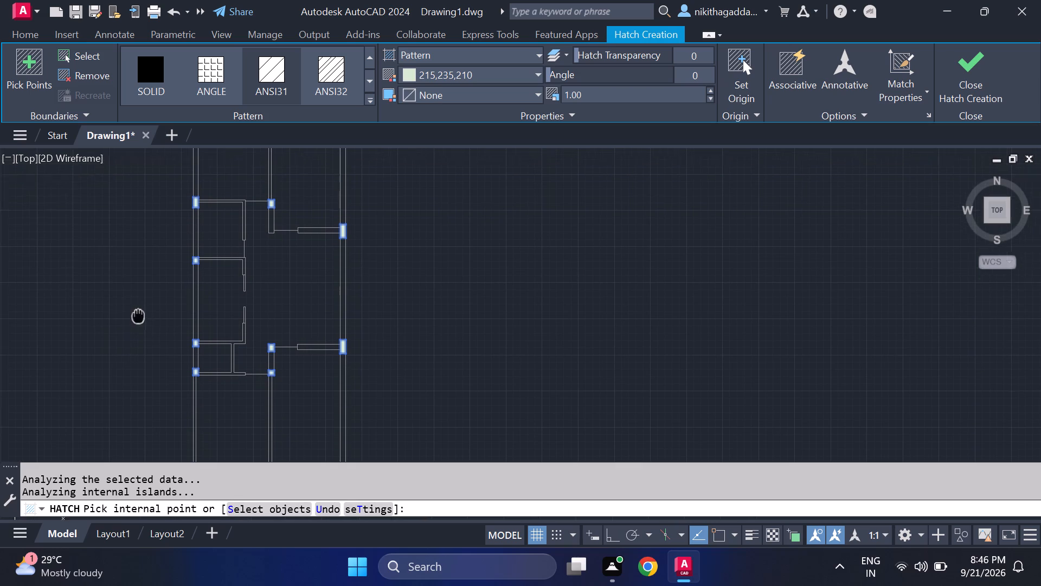
middle_click_drag(139, 320, 161, 378)
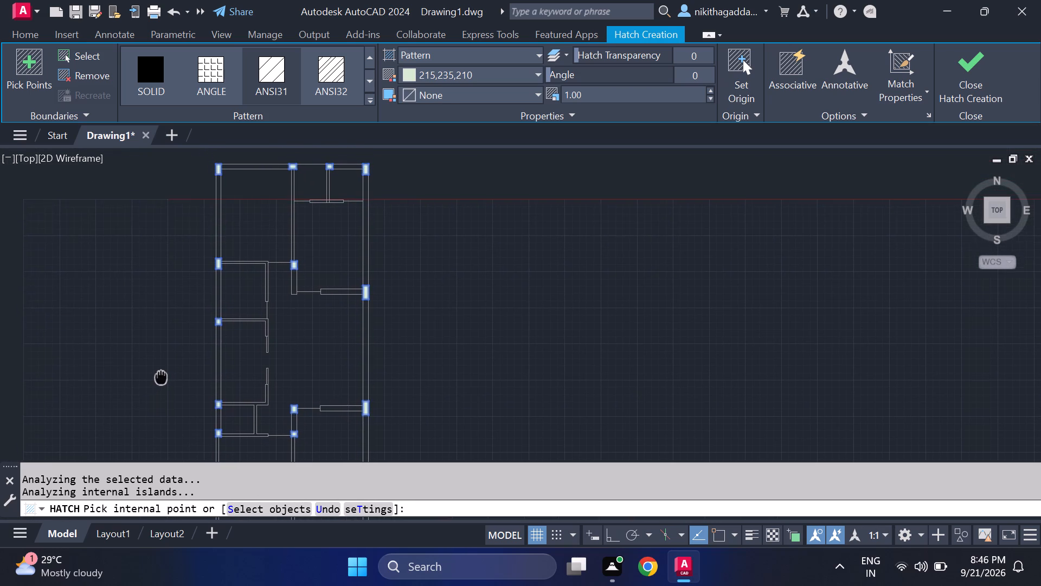
middle_click_drag(161, 378, 167, 416)
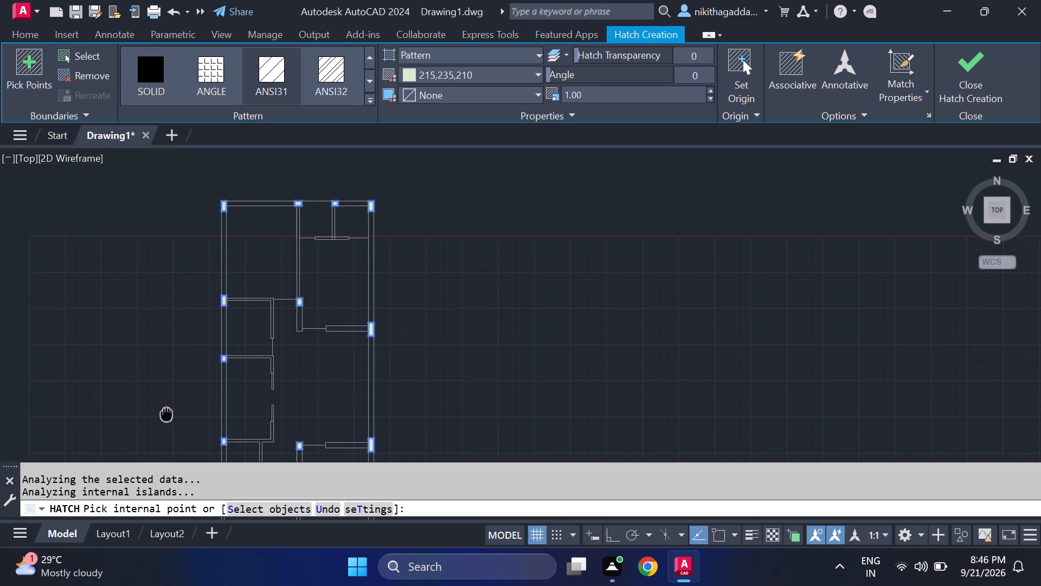
middle_click_drag(167, 416, 155, 362)
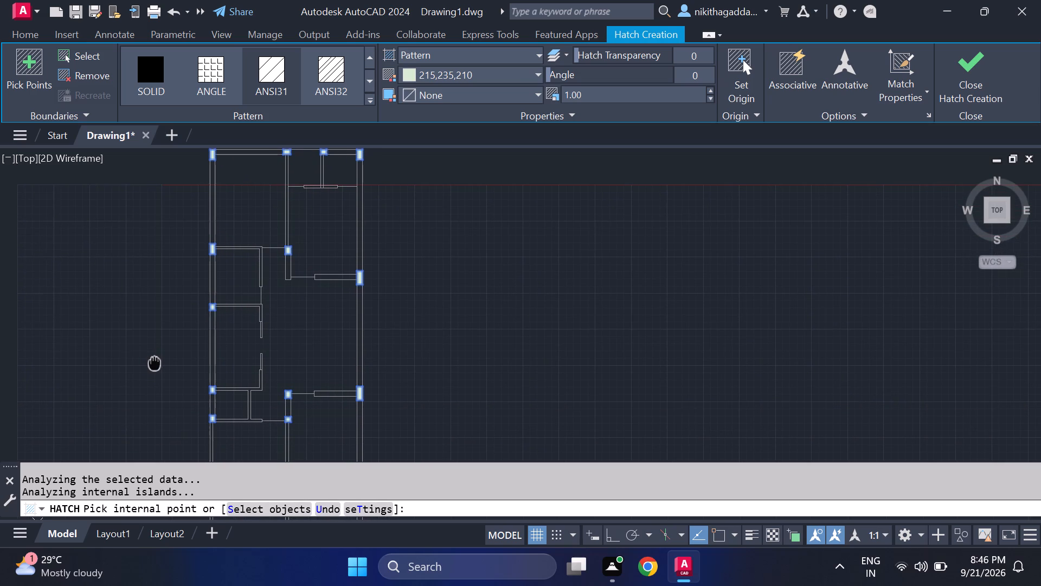
middle_click_drag(155, 362, 155, 344)
middle_click_drag(156, 327, 168, 239)
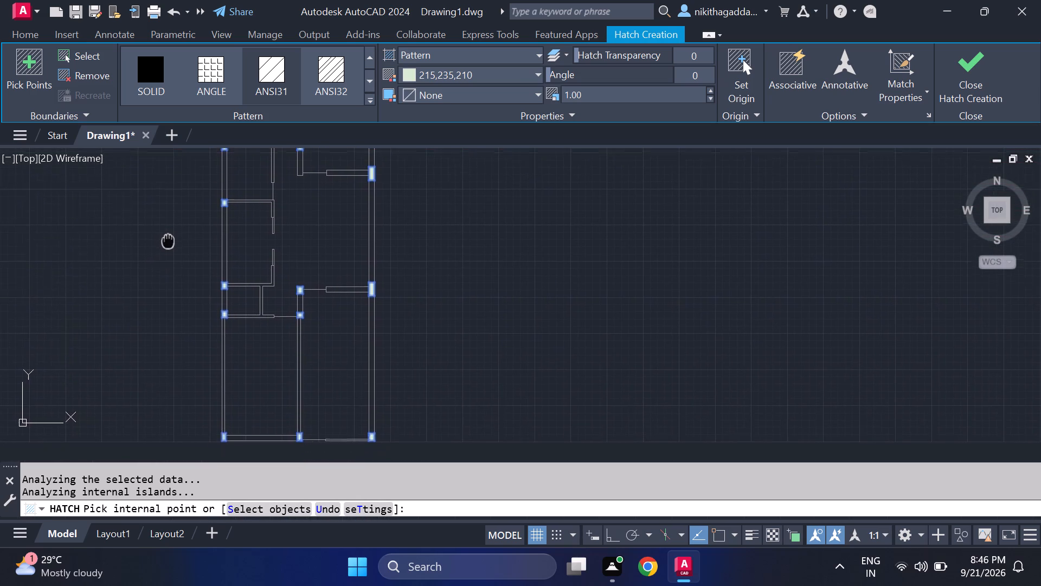
middle_click_drag(168, 239, 156, 216)
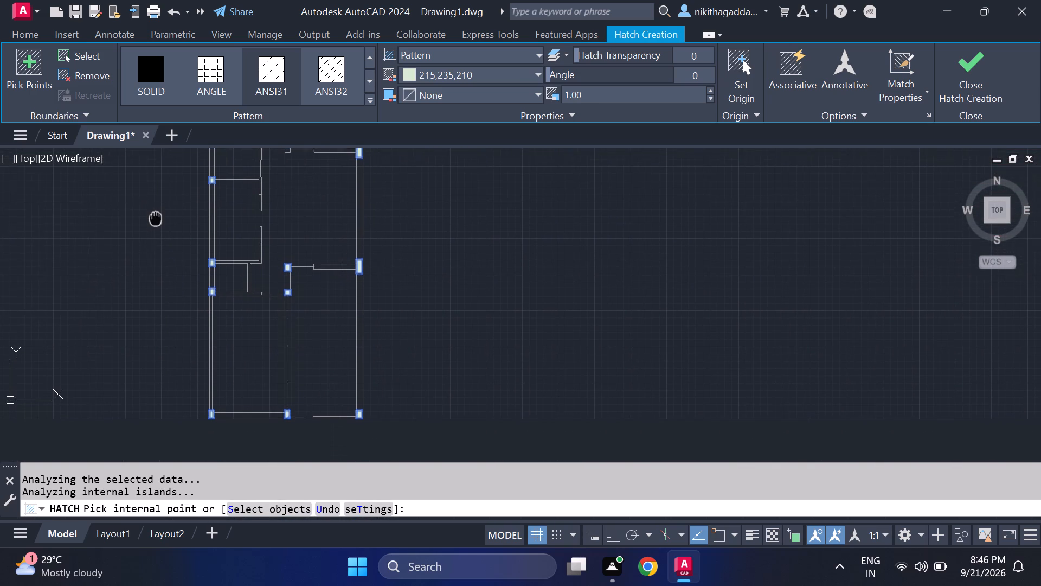
middle_click_drag(156, 216, 159, 206)
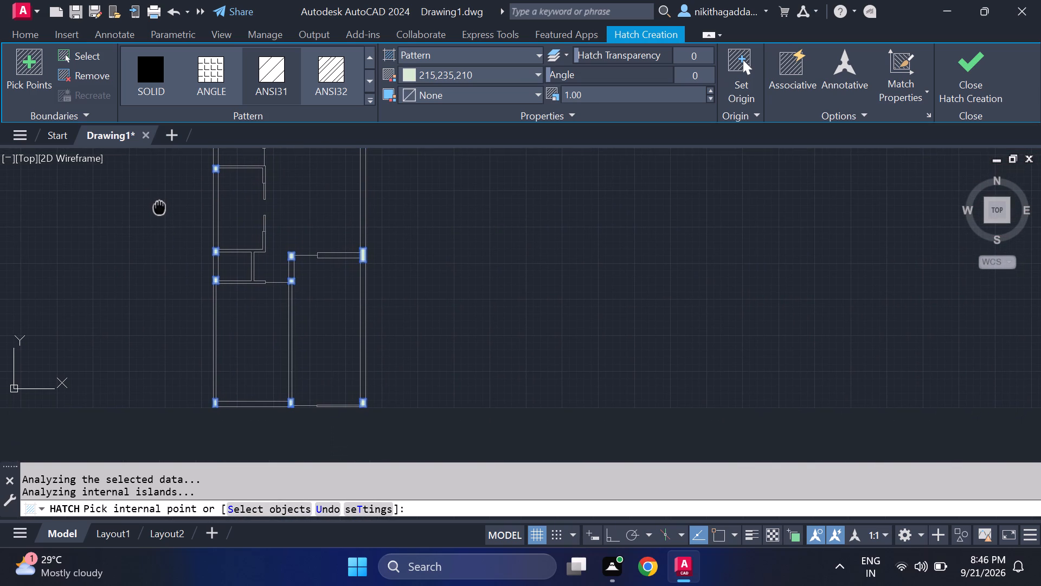
middle_click_drag(159, 206, 136, 265)
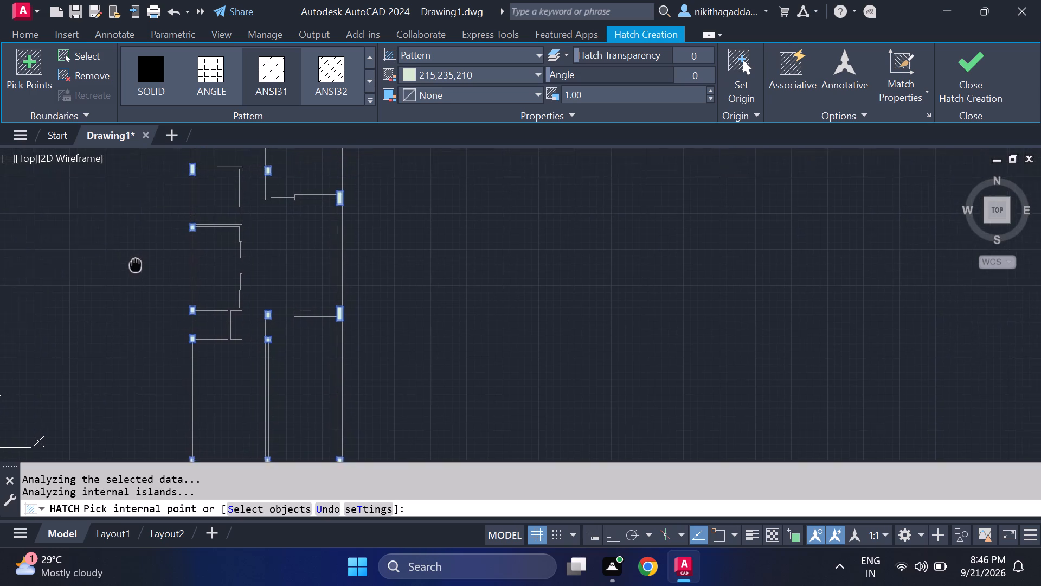
Finish hatching the wall-junction blocks and review the filled blocks across the floor plan.
middle_click_drag(136, 265, 130, 313)
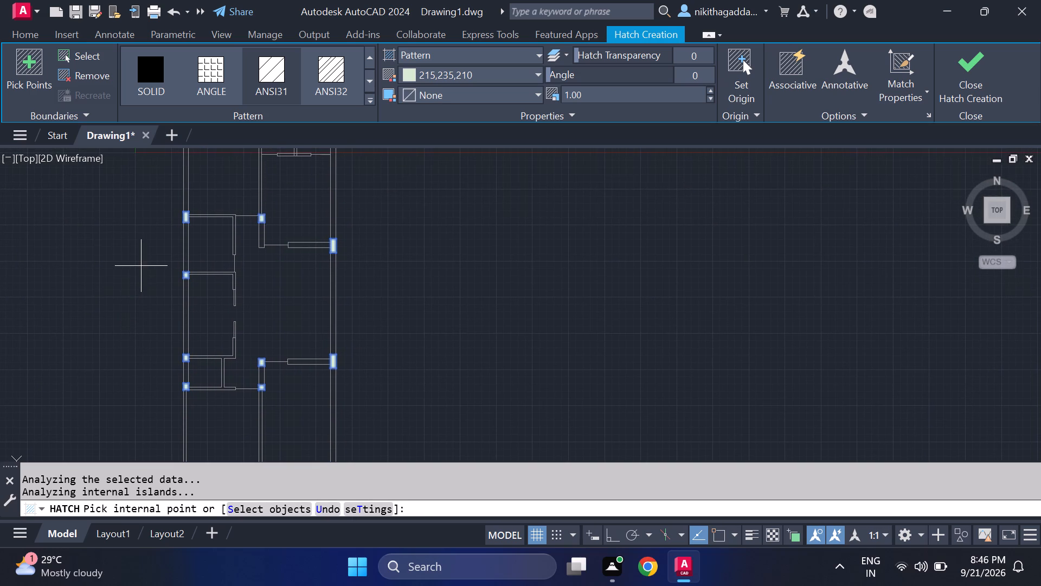
middle_click_drag(139, 285, 143, 347)
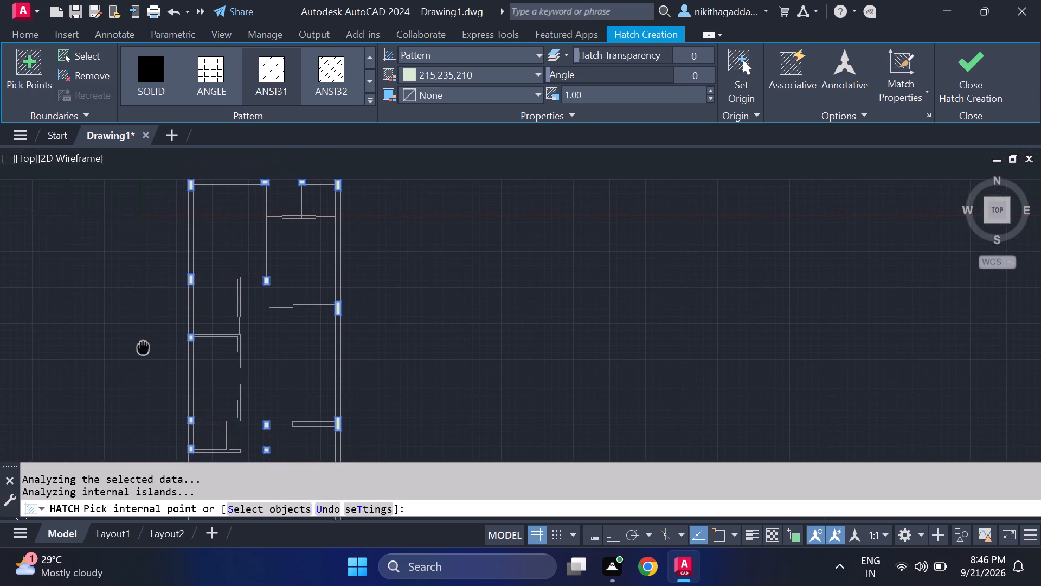
middle_click_drag(143, 347, 144, 310)
left_click(954, 65)
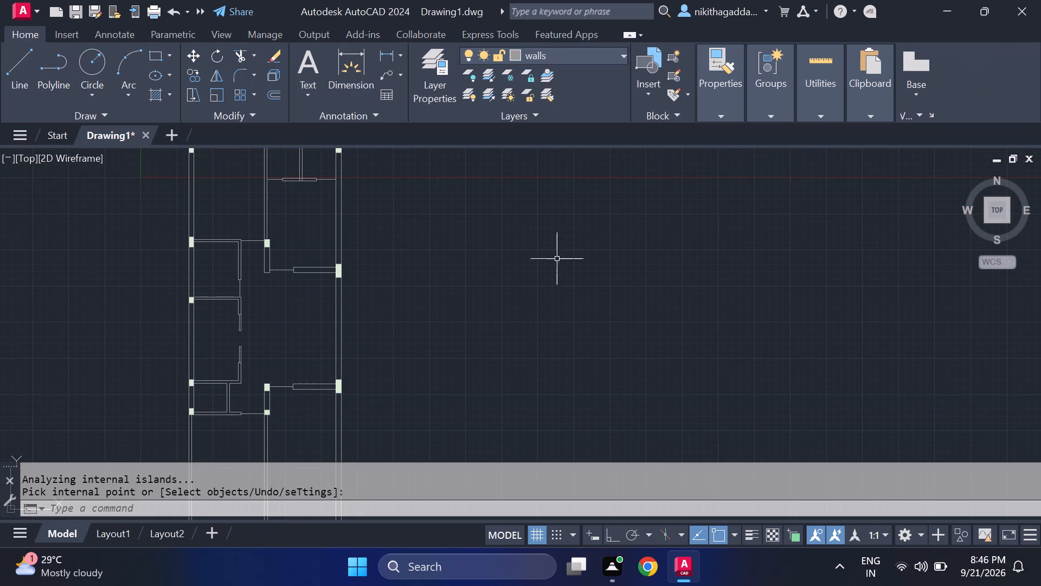
scroll(254, 300, "up", 1)
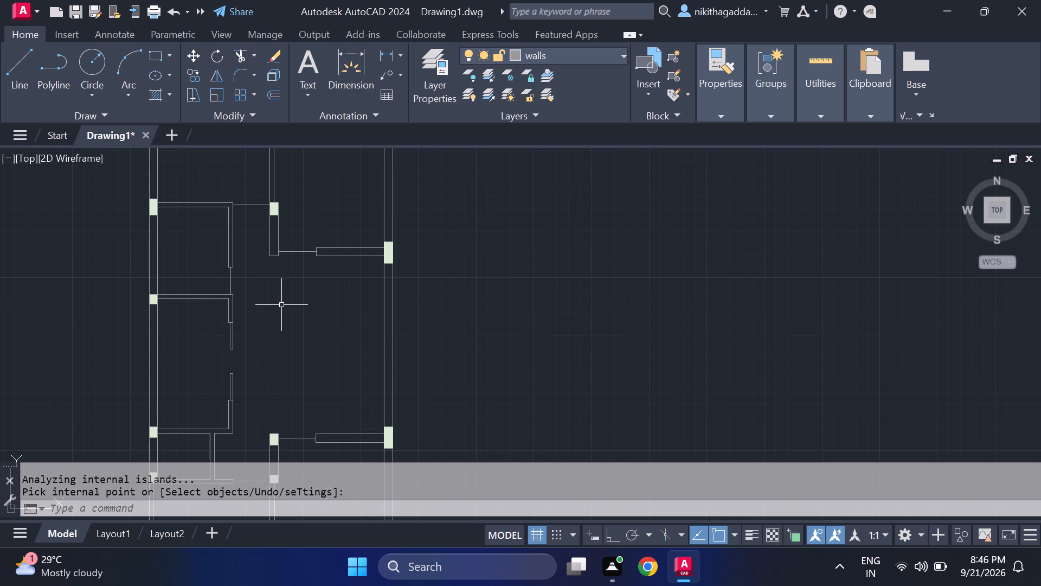
scroll(284, 304, "up", 1)
scroll(292, 313, "down", 1)
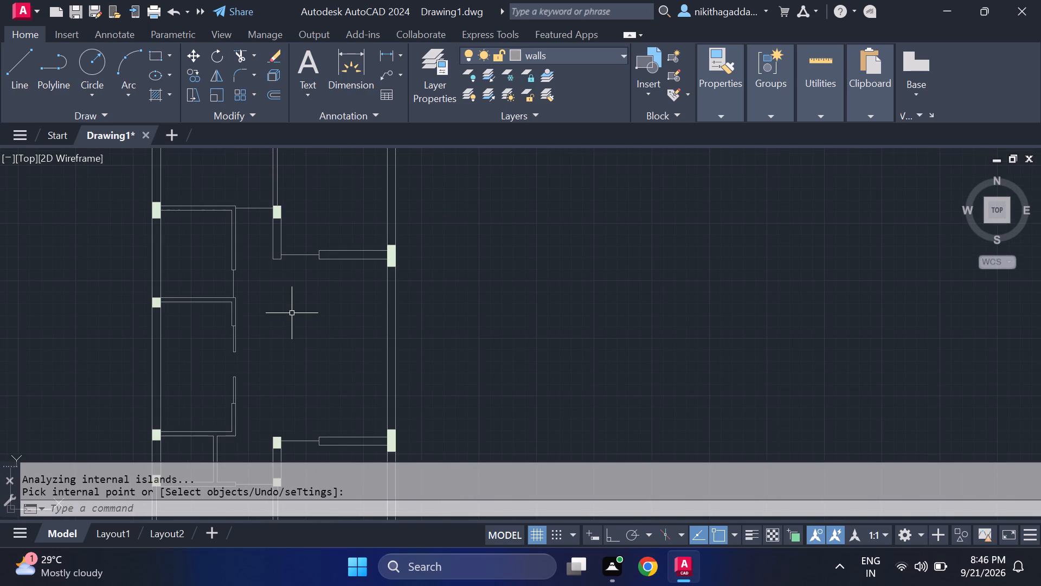
scroll(292, 312, "down", 1)
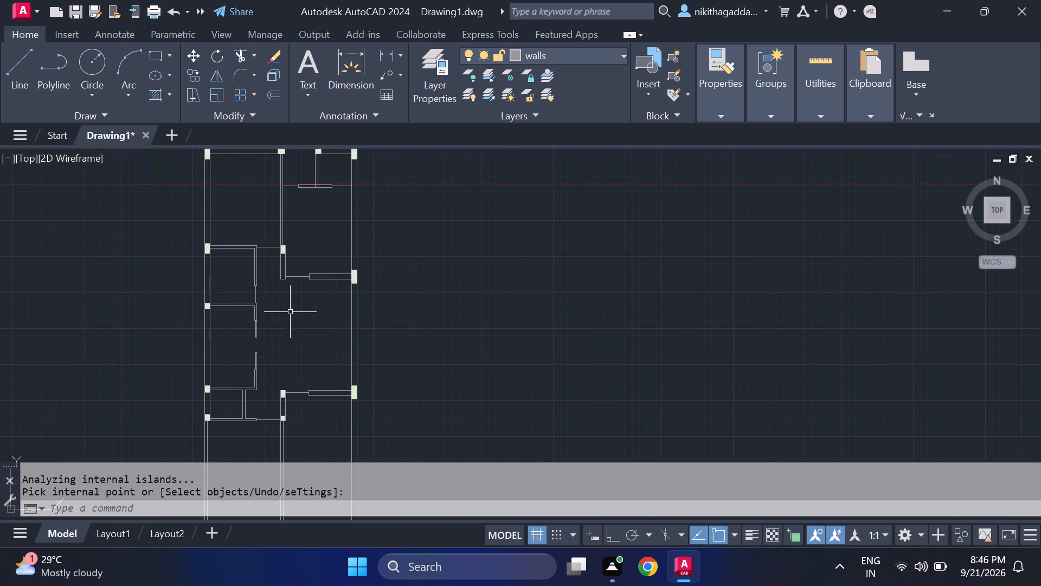
Create a new layer named windows.
left_click(601, 56)
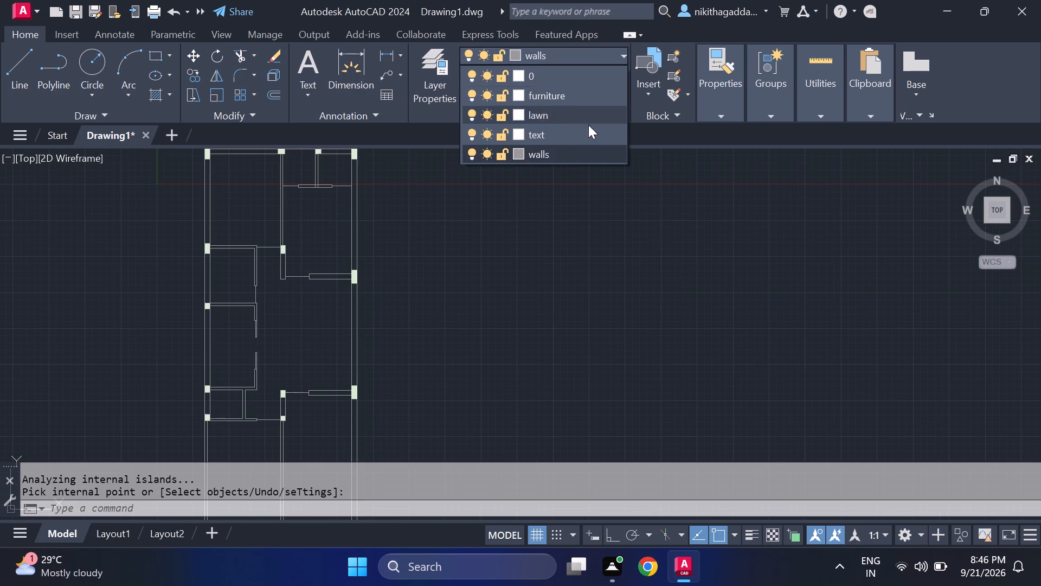
left_click(436, 71)
left_click(432, 70)
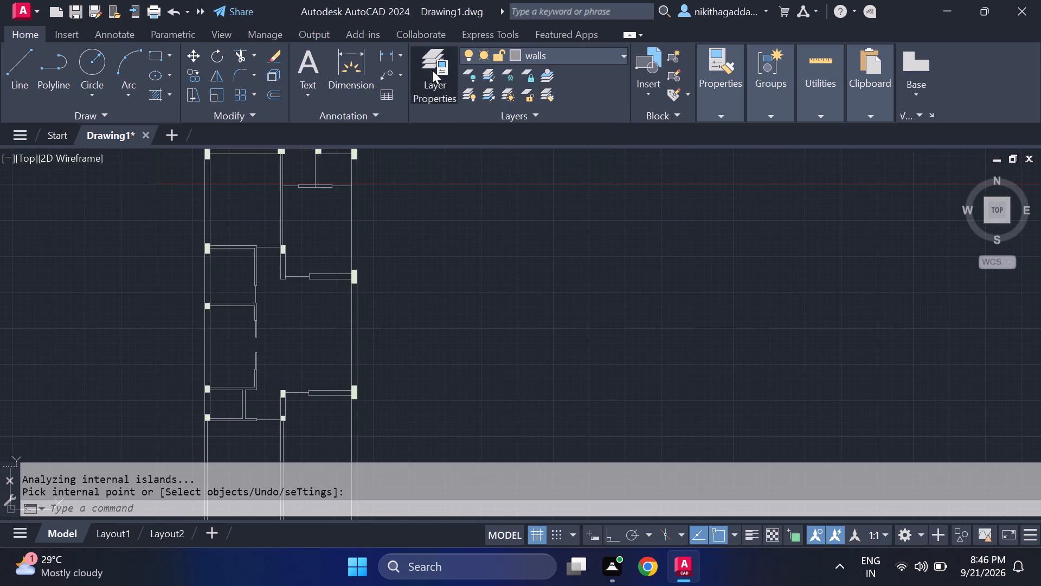
key("BackSpace")
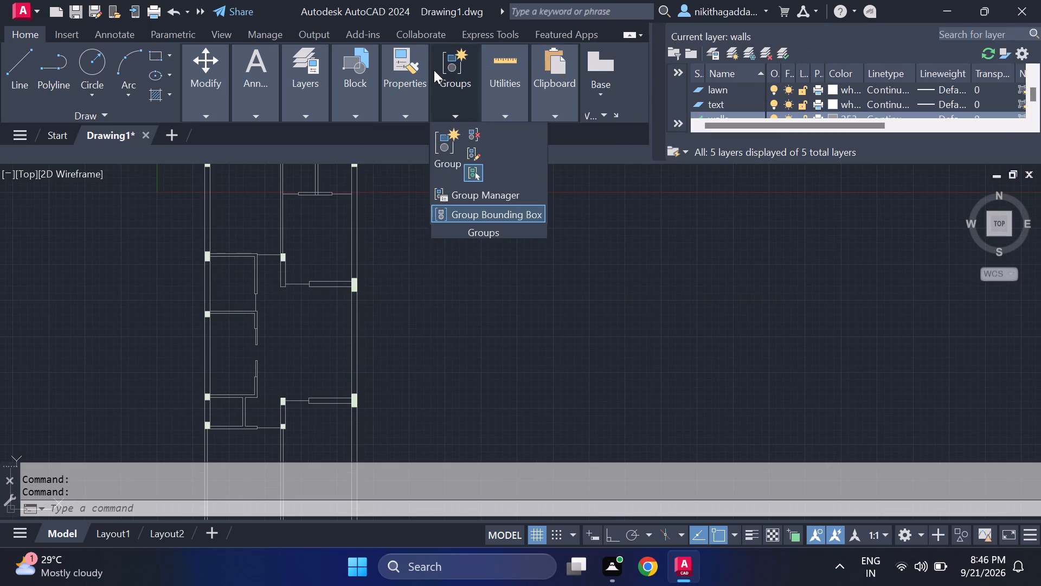
left_click(734, 51)
key("BackSpace")
type("windows")
key("Return")
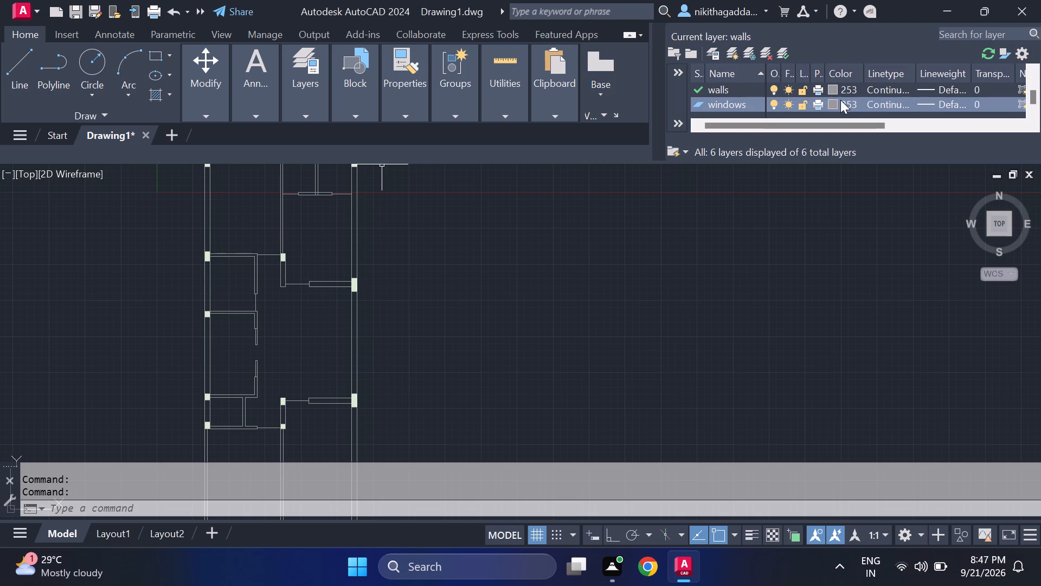
Make the windows layer current and set its colour to index 161.
left_click(785, 45)
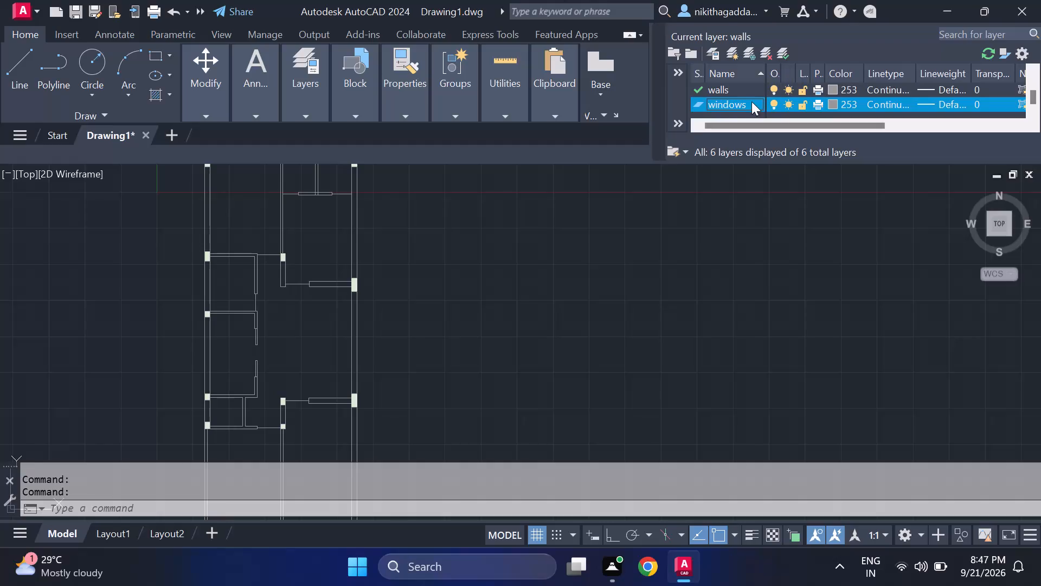
left_click(784, 50)
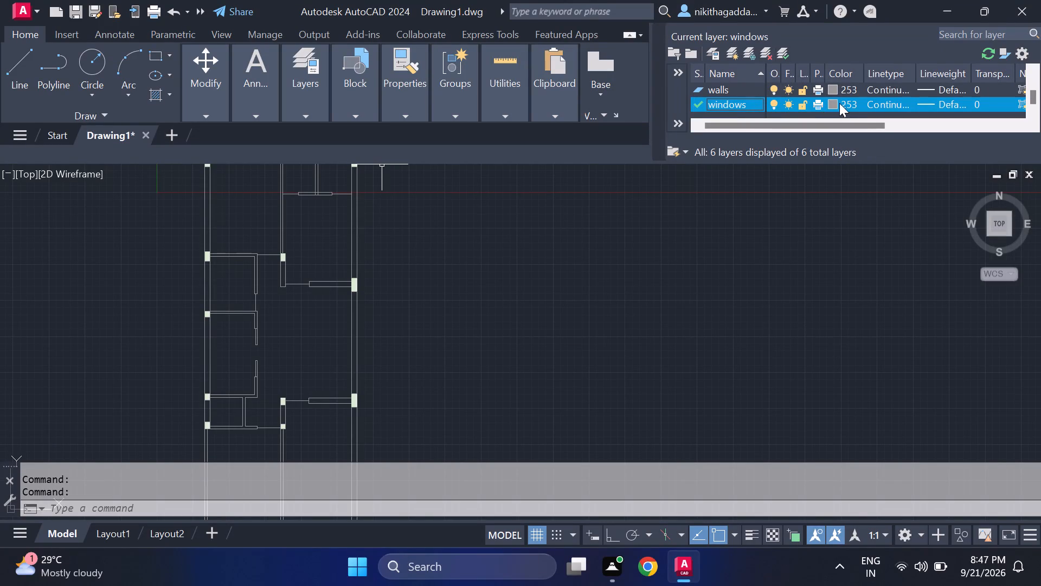
left_click(829, 104)
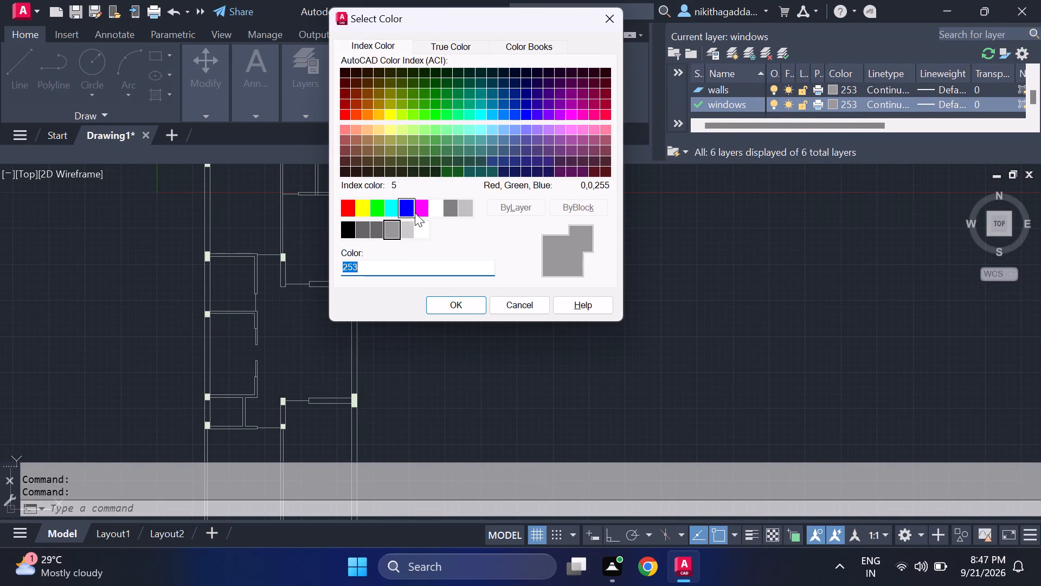
left_click(515, 130)
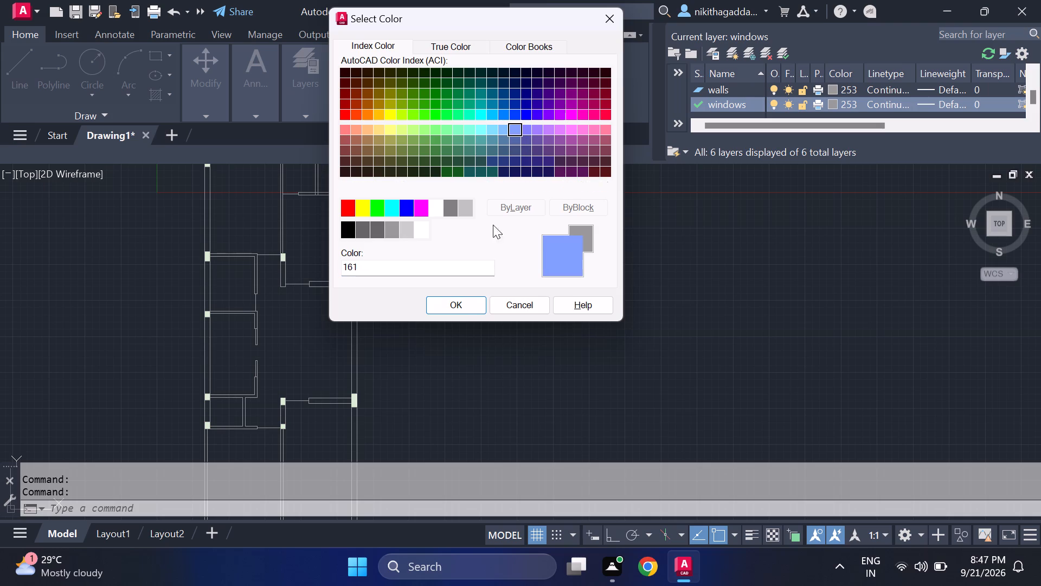
left_click(462, 306)
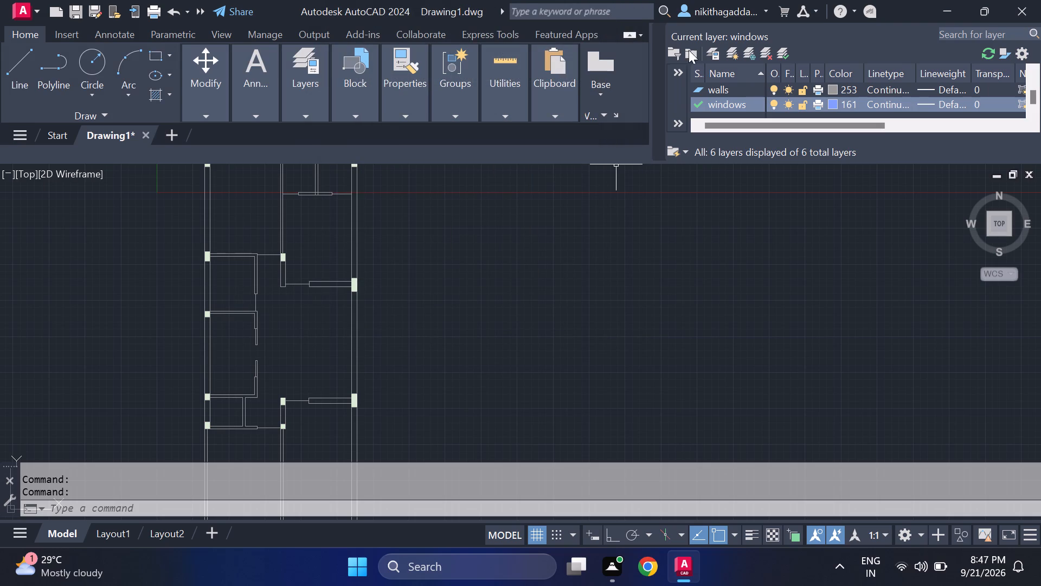
left_click(660, 30)
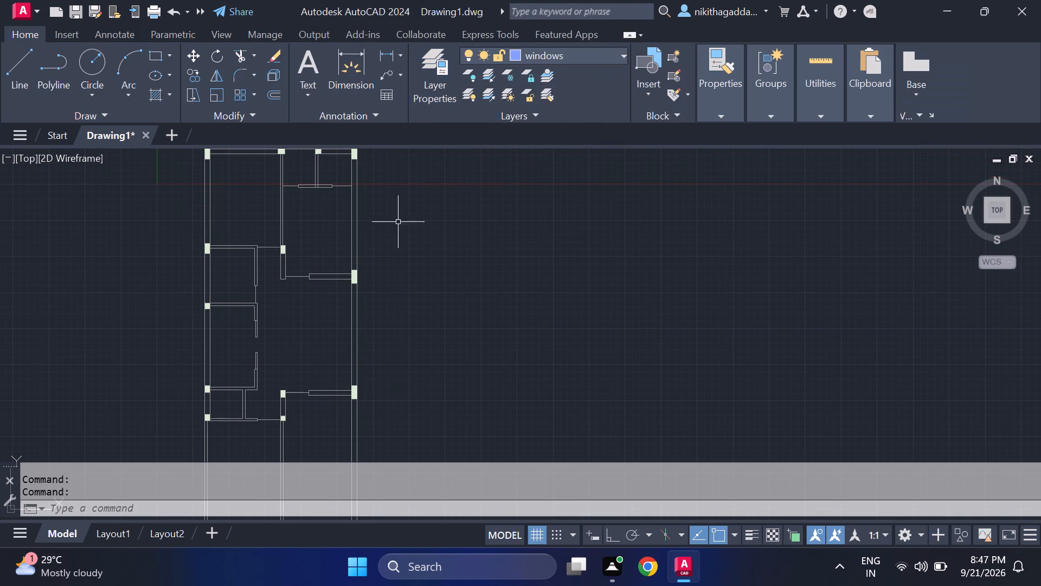
With Ortho on, draw a rectangular window with a lengthwise centre line in the left outer wall, just below the top corner block.
key("l")
key("Return")
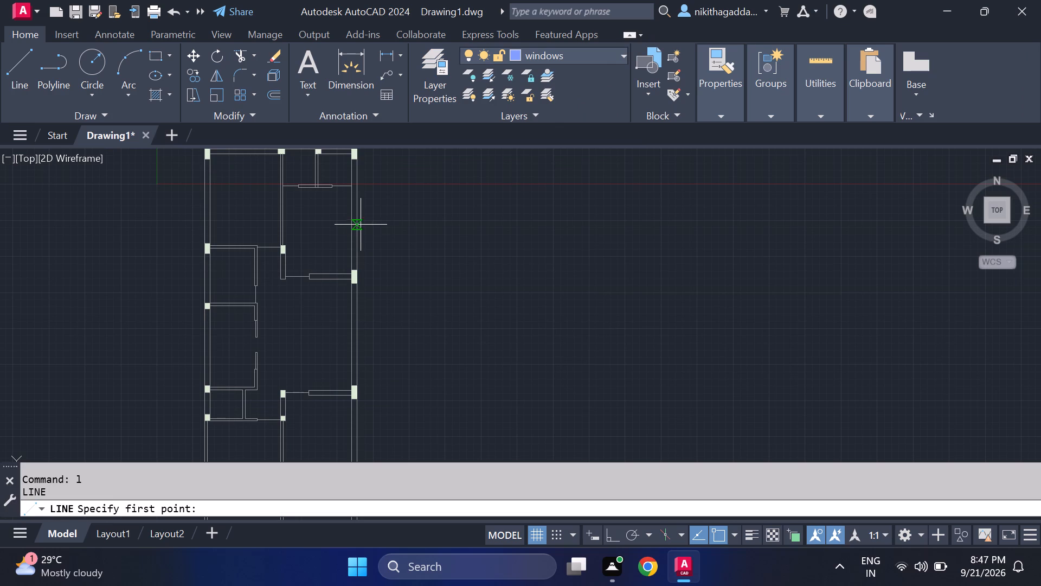
middle_click_drag(344, 195, 350, 287)
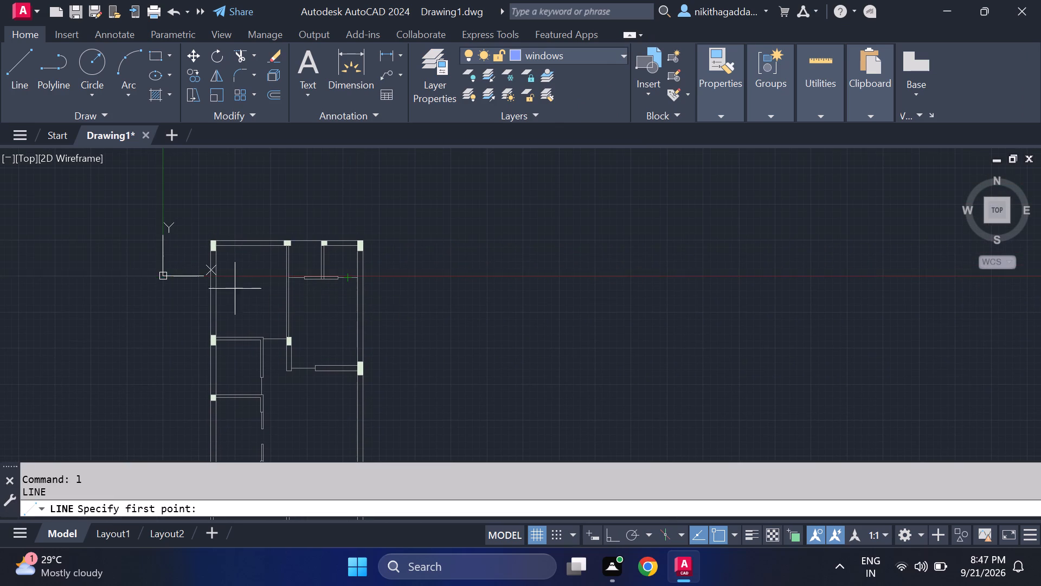
scroll(224, 283, "up", 2)
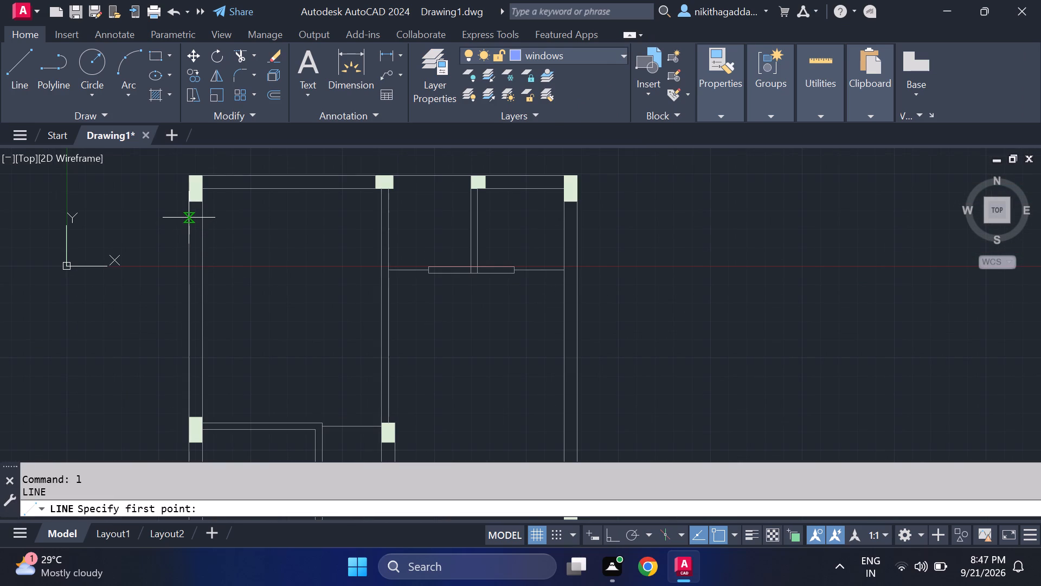
left_click(189, 218)
left_click(207, 222)
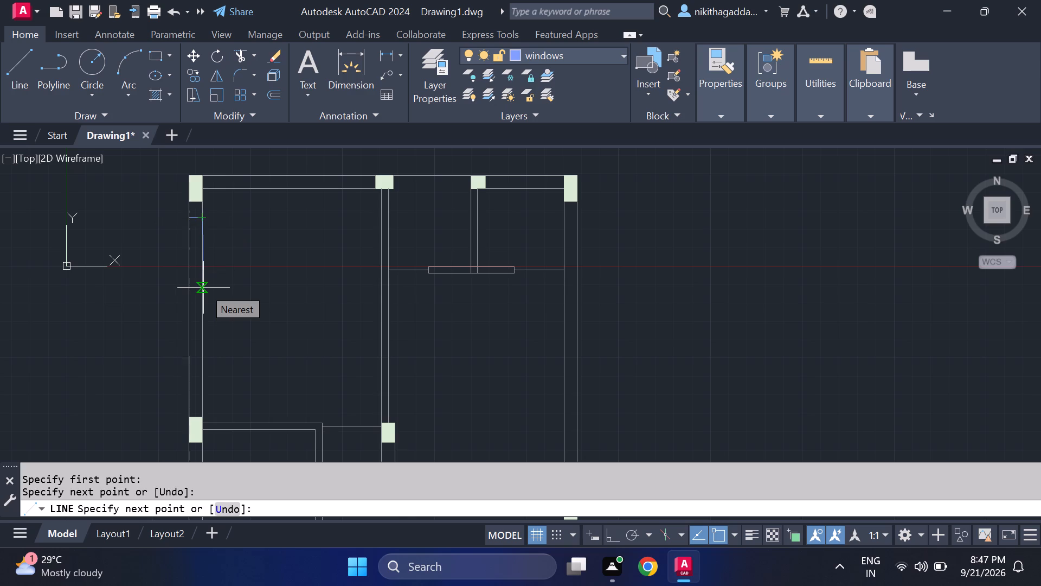
key("F8")
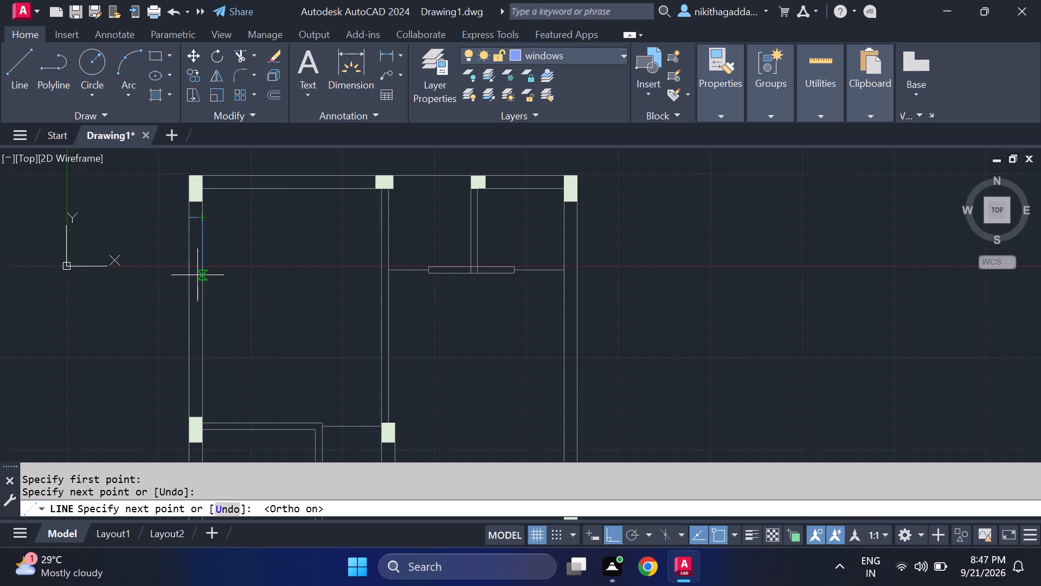
left_click(204, 279)
left_click(184, 281)
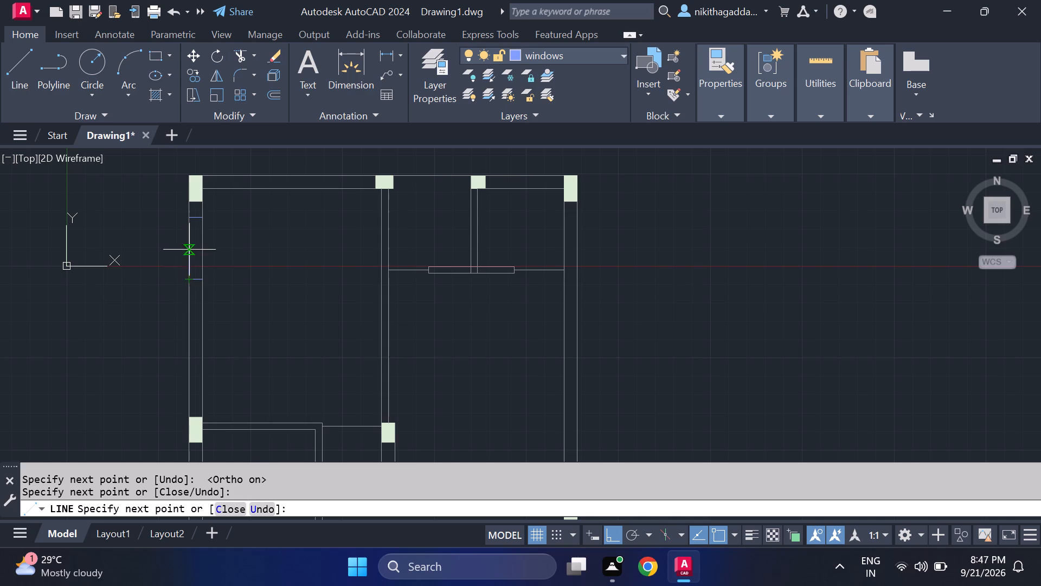
left_click(189, 218)
scroll(189, 218, "up", 2)
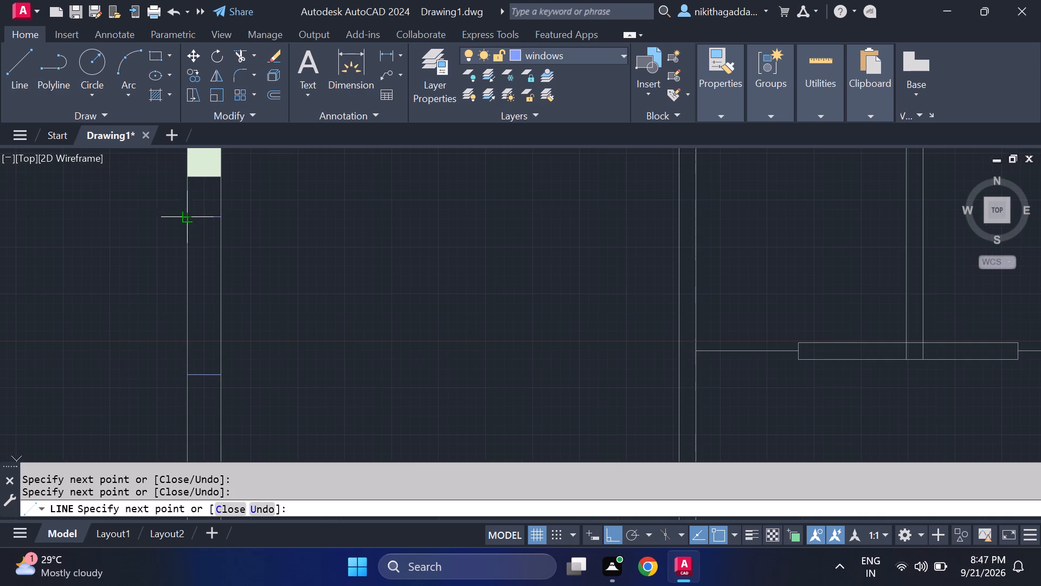
left_click(202, 214)
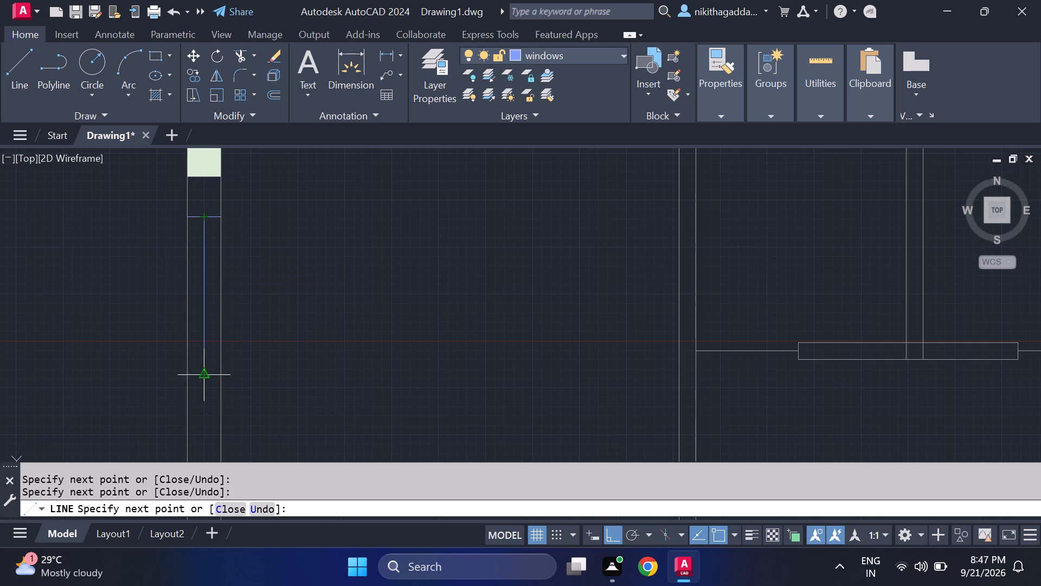
left_click(205, 379)
scroll(375, 323, "down", 2)
key("Escape")
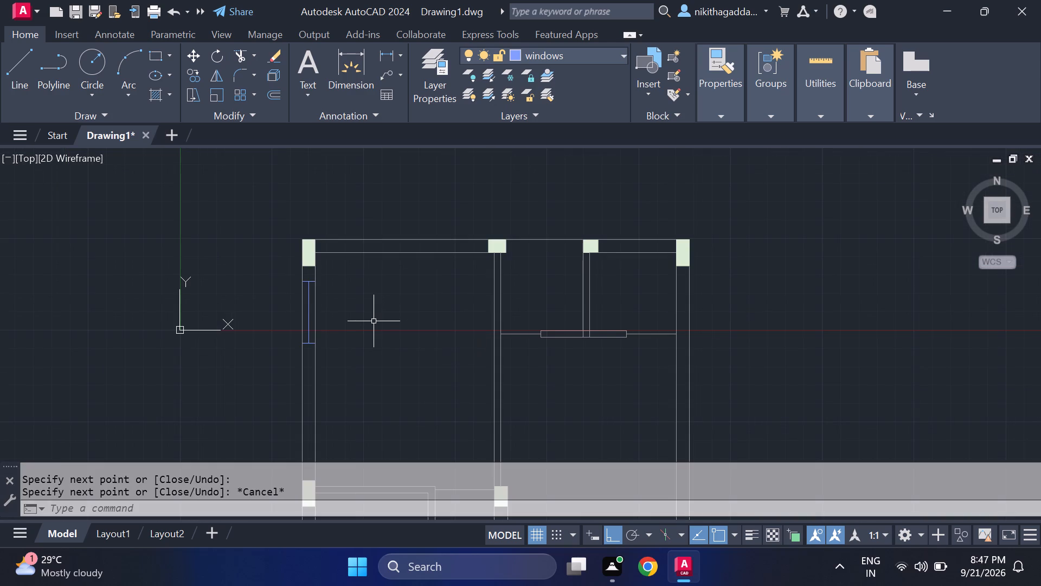
Draw a rectangular window with a lengthwise centre line in the bottom outer wall, between the left corner block and the interior wall block.
key("l")
key("Return")
scroll(367, 333, "down", 1)
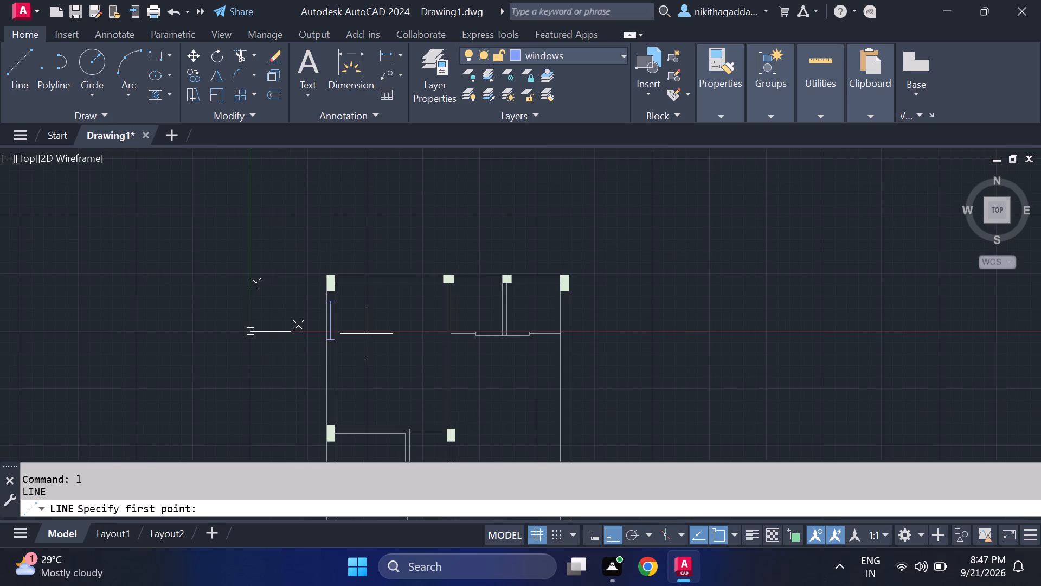
middle_click_drag(361, 331, 312, 265)
middle_click(312, 265)
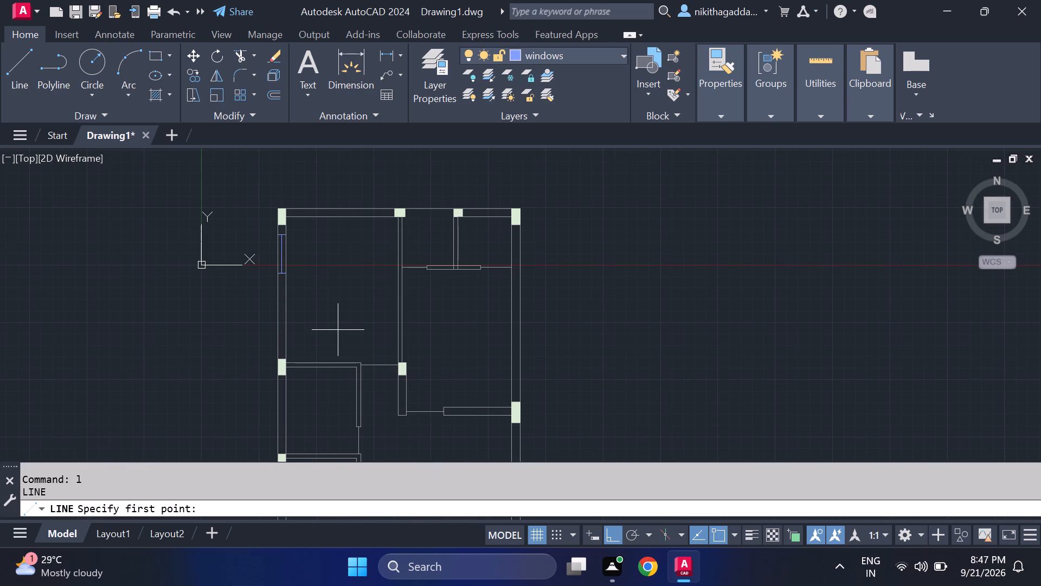
scroll(262, 292, "down", 2)
middle_click_drag(368, 345, 360, 336)
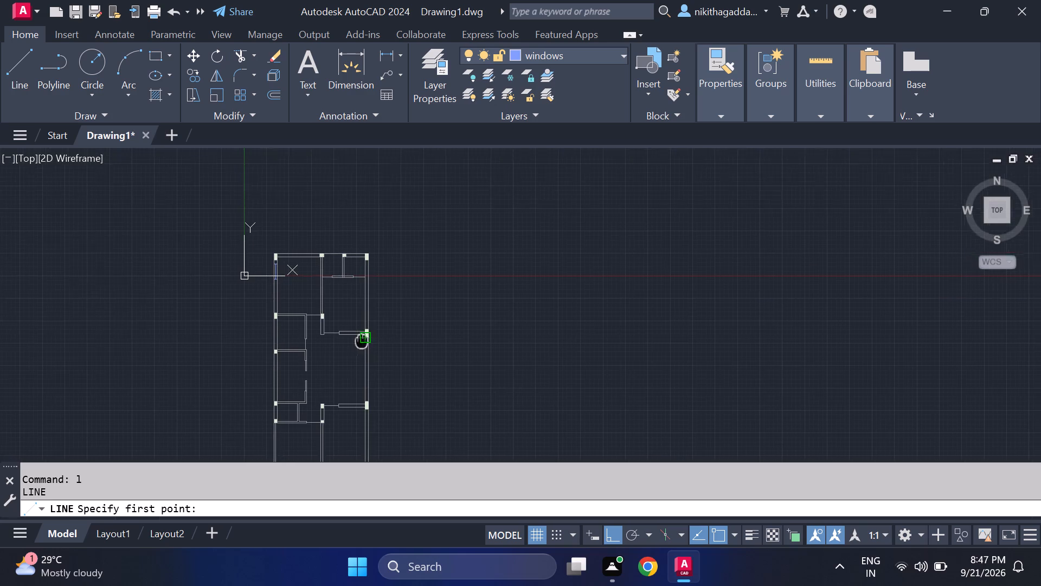
middle_click_drag(360, 336, 369, 238)
scroll(307, 405, "up", 3)
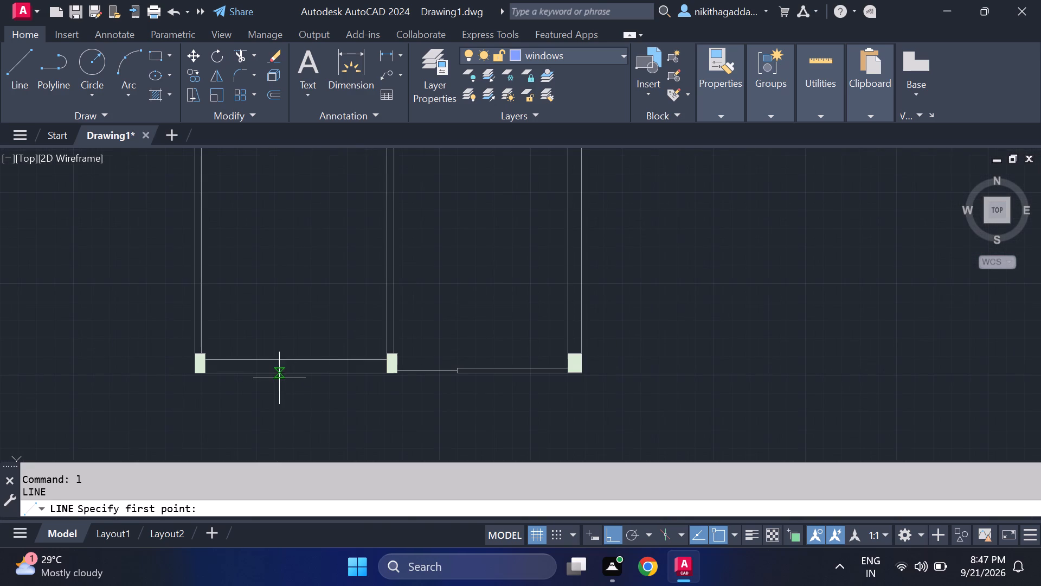
scroll(279, 377, "up", 1)
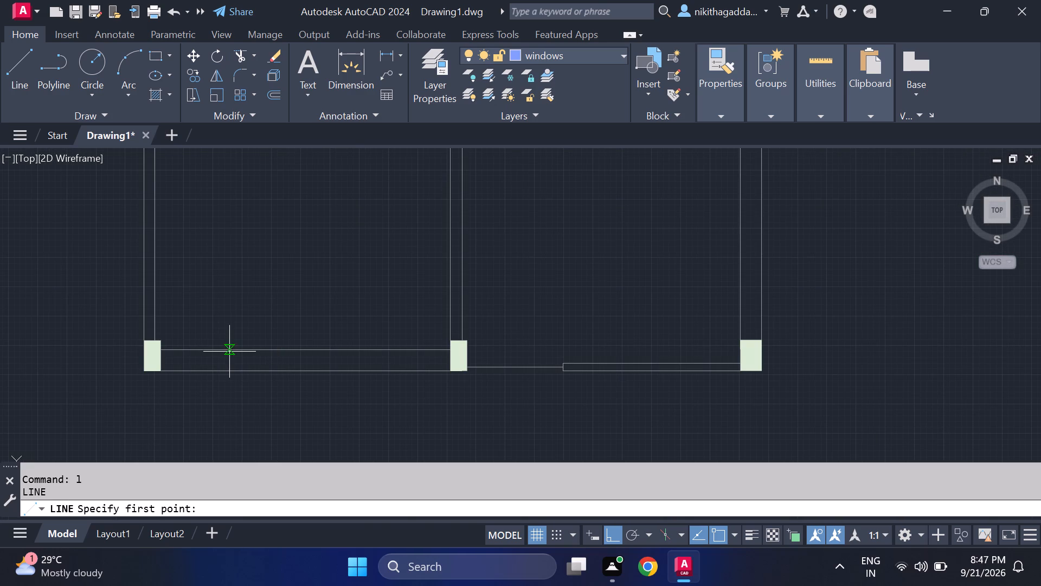
left_click(220, 351)
left_click(221, 375)
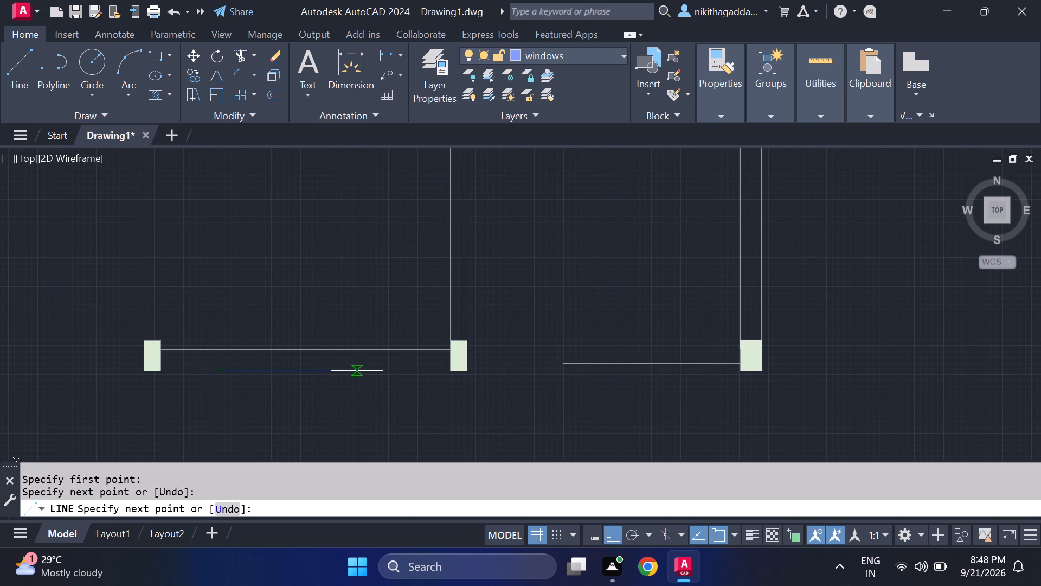
left_click(357, 371)
left_click(358, 353)
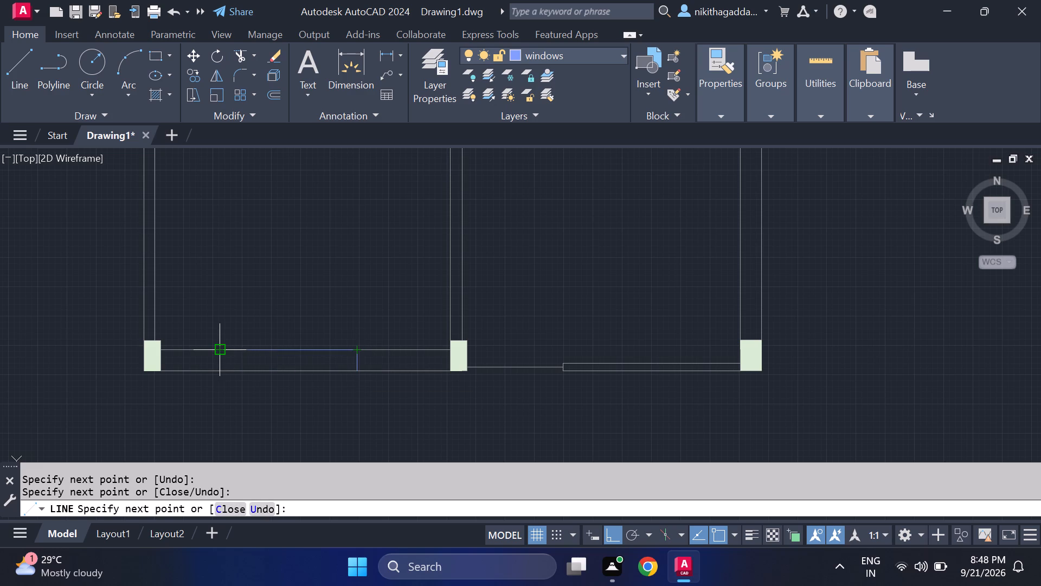
left_click(223, 355)
left_click(221, 362)
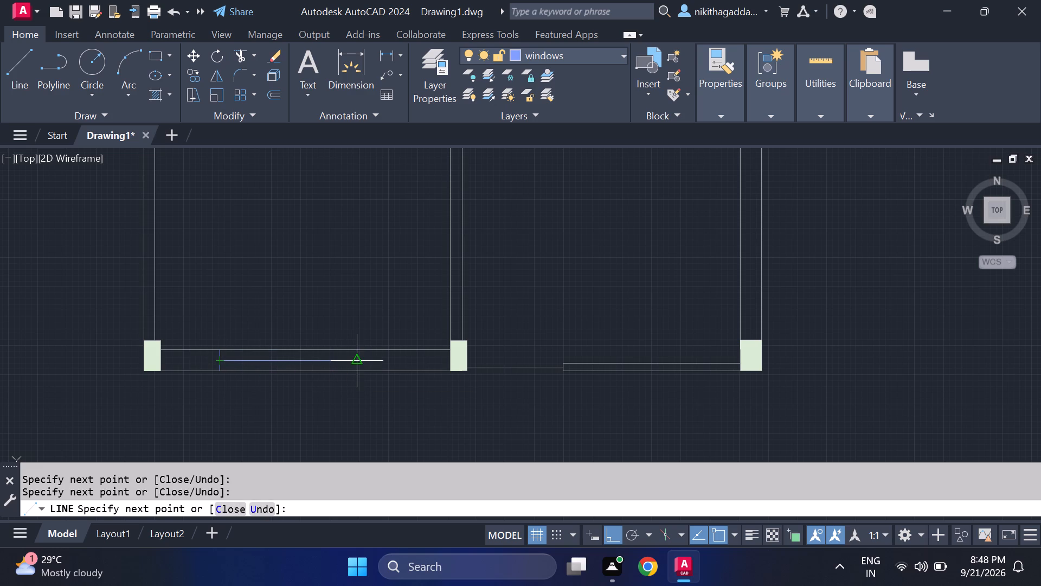
left_click(362, 355)
key("ctrl+z")
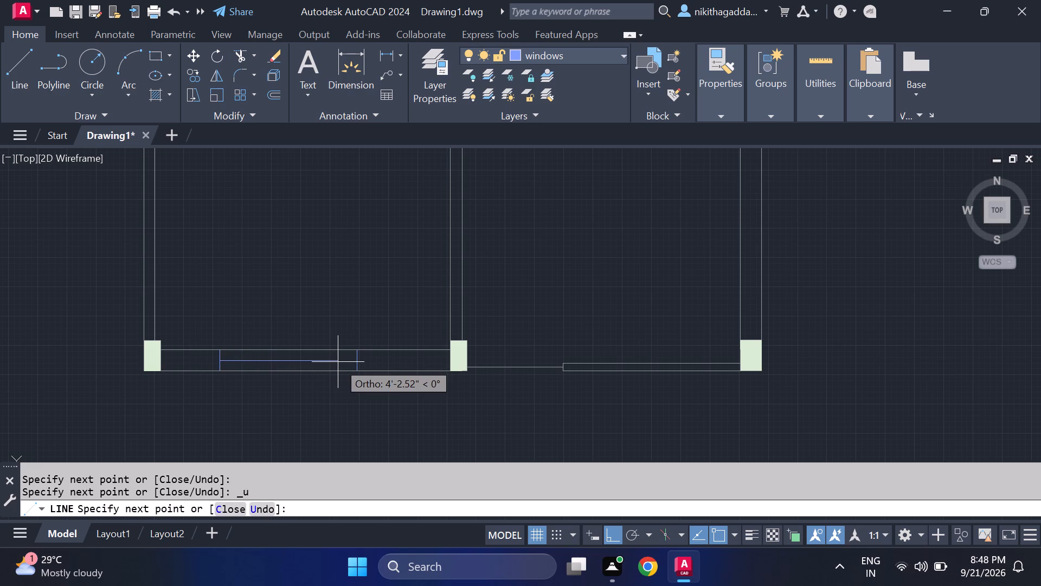
left_click(359, 360)
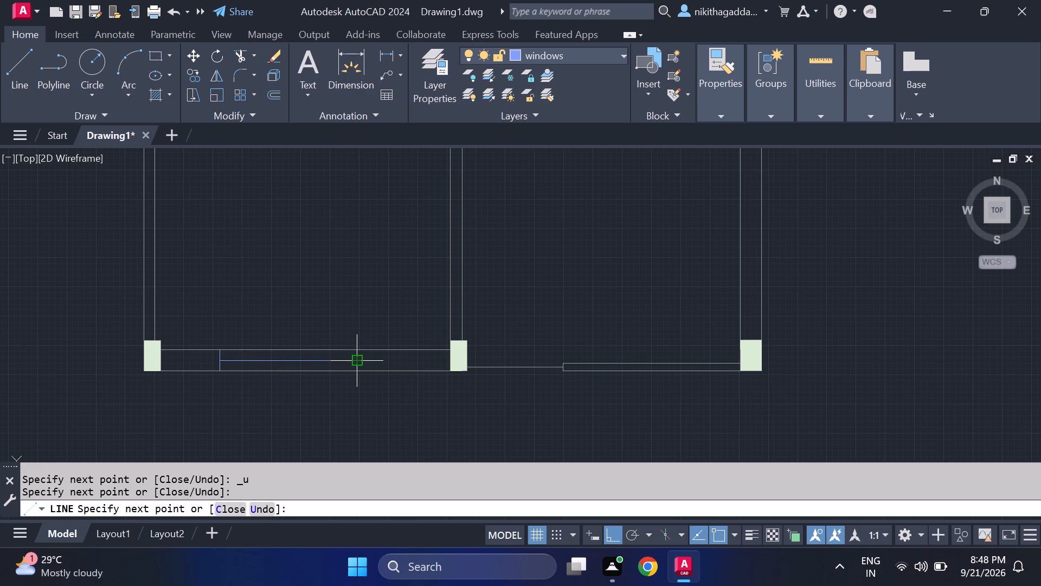
Draw a rectangular window with a lengthwise centre line in the lower of the two short horizontal walls adjoining the right outer wall's middle blocks.
key("Return")
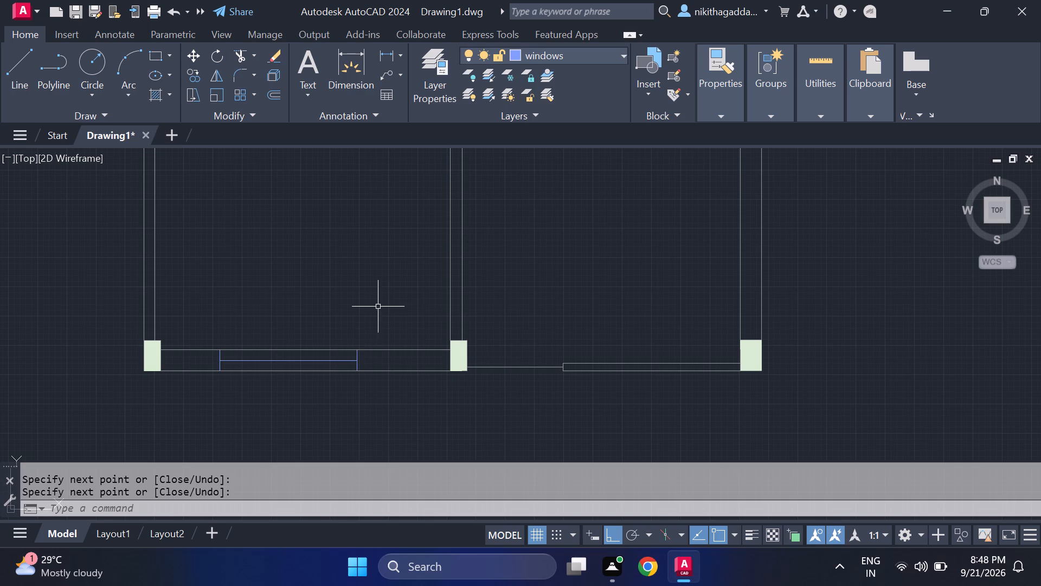
scroll(368, 305, "down", 2)
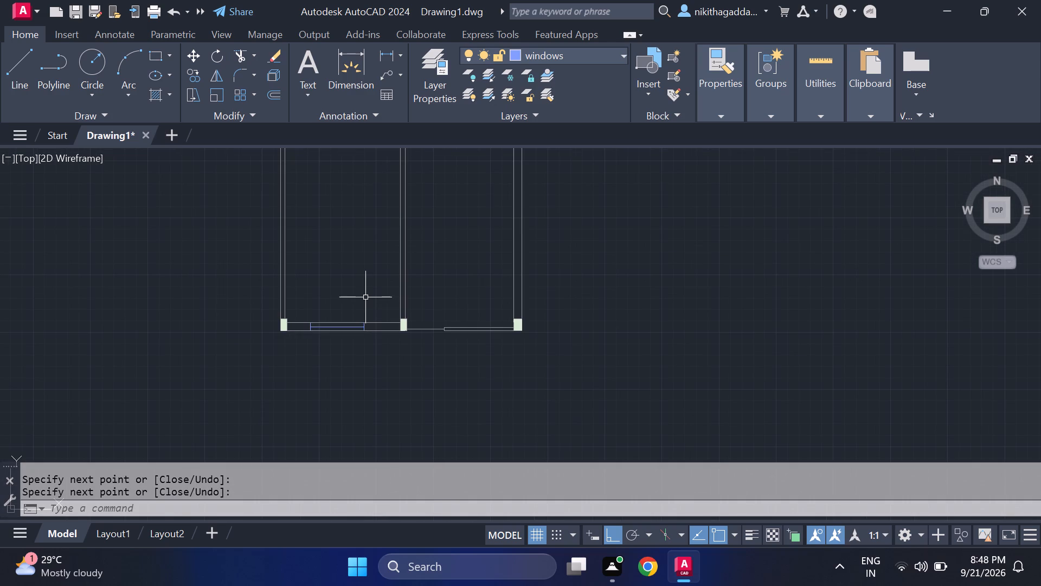
middle_click_drag(364, 296, 228, 384)
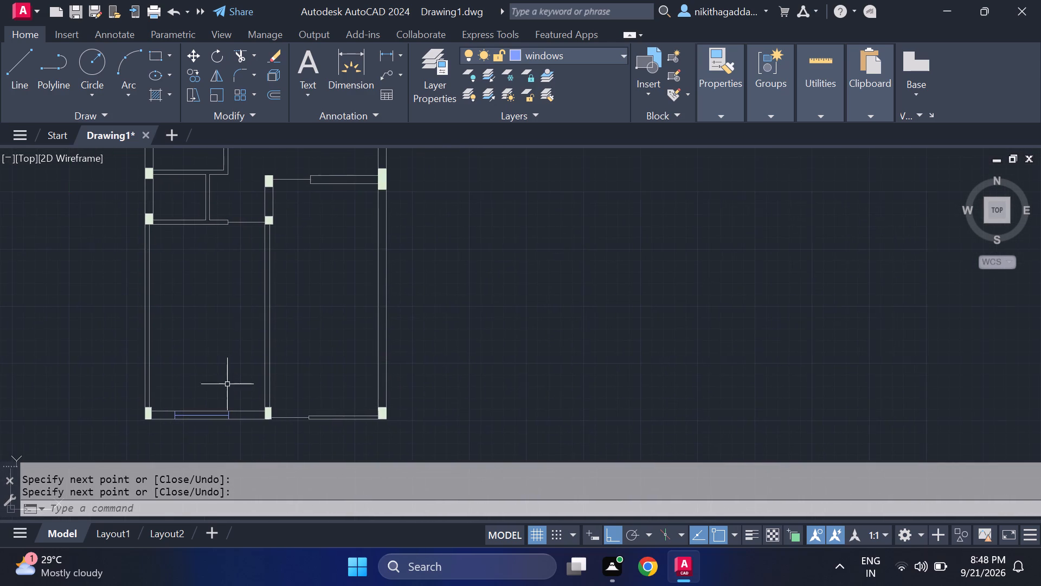
middle_click_drag(351, 314, 355, 384)
scroll(320, 242, "up", 2)
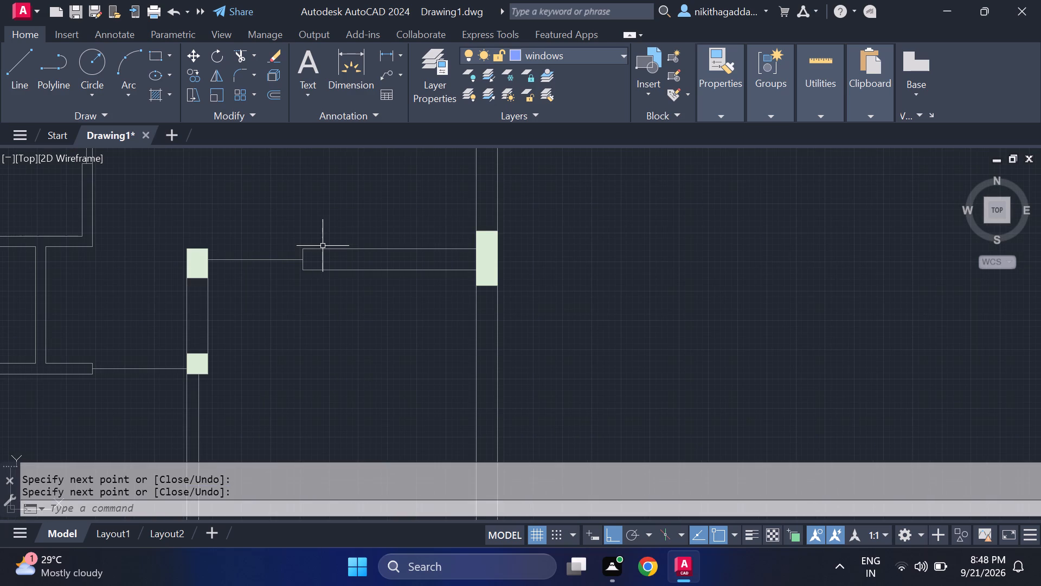
key("l")
key("Return")
scroll(330, 259, "up", 1)
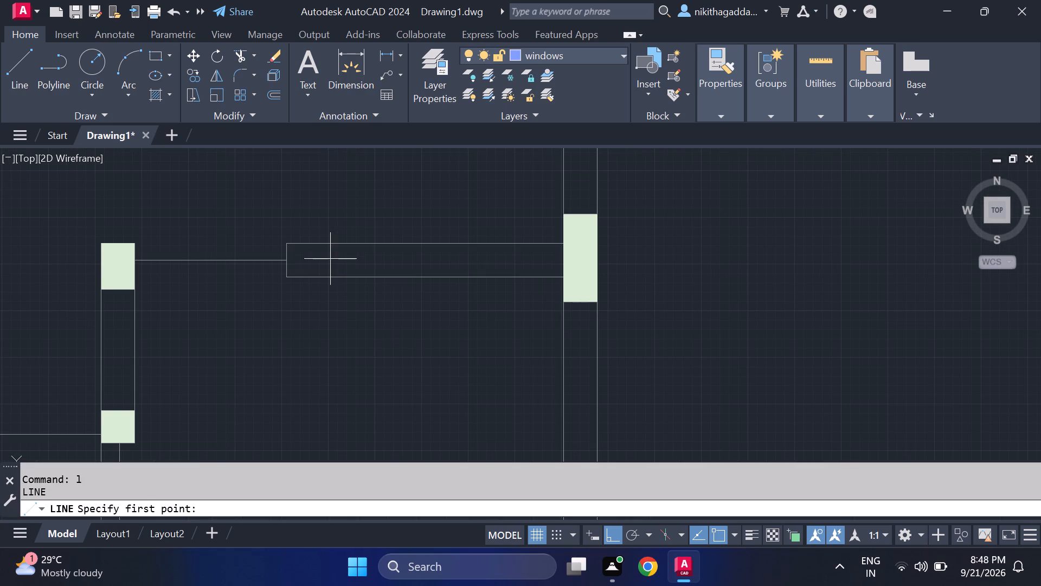
left_click(300, 243)
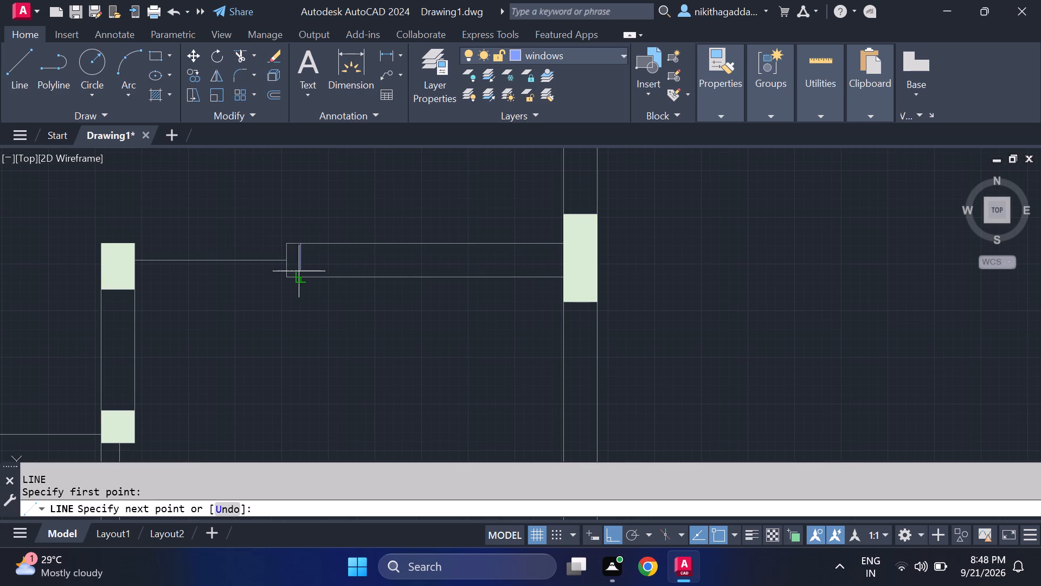
left_click(299, 276)
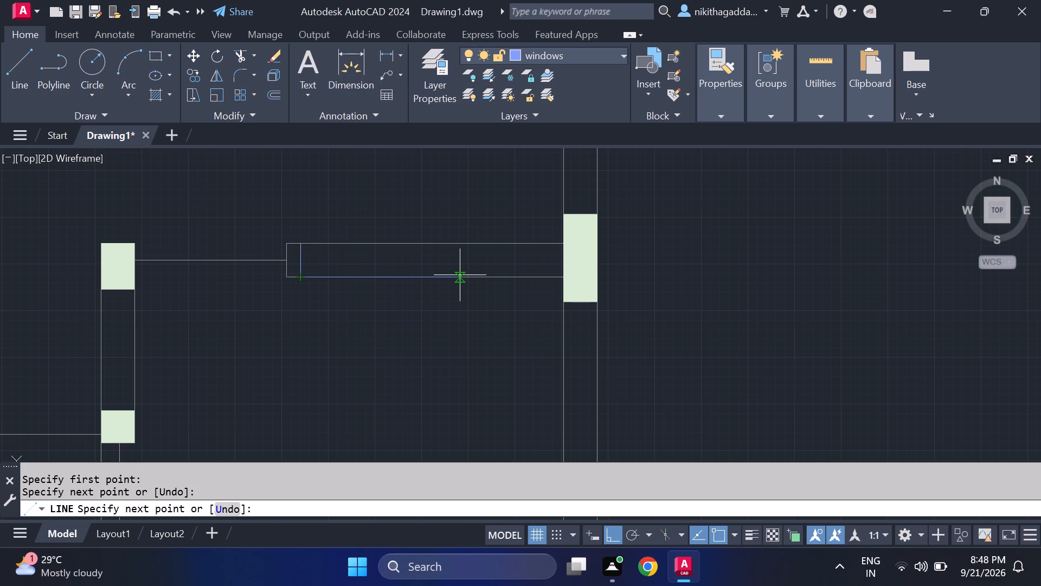
left_click(487, 273)
left_click(489, 245)
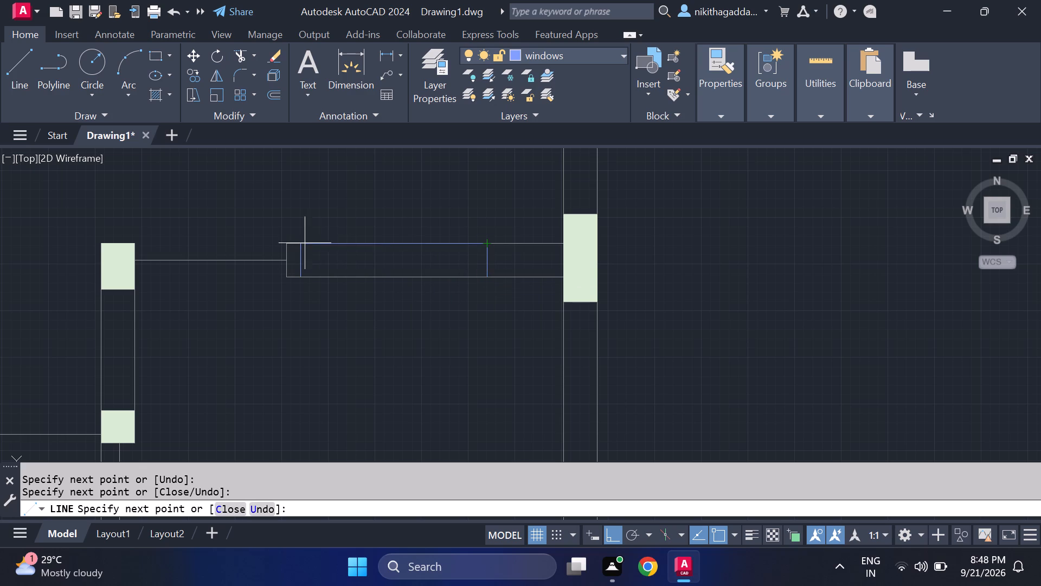
left_click(304, 243)
left_click(300, 257)
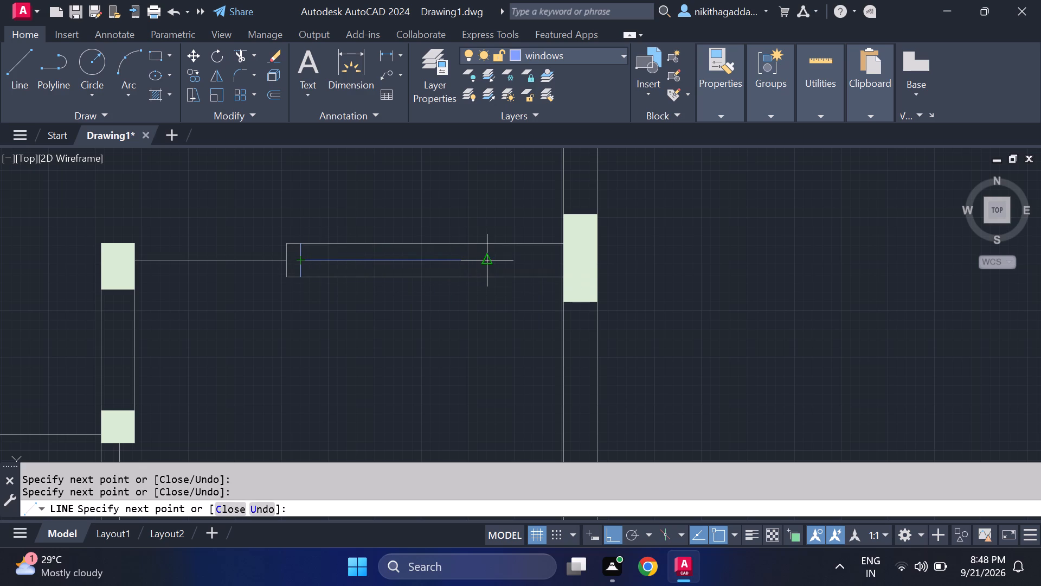
left_click(485, 260)
scroll(462, 310, "down", 3)
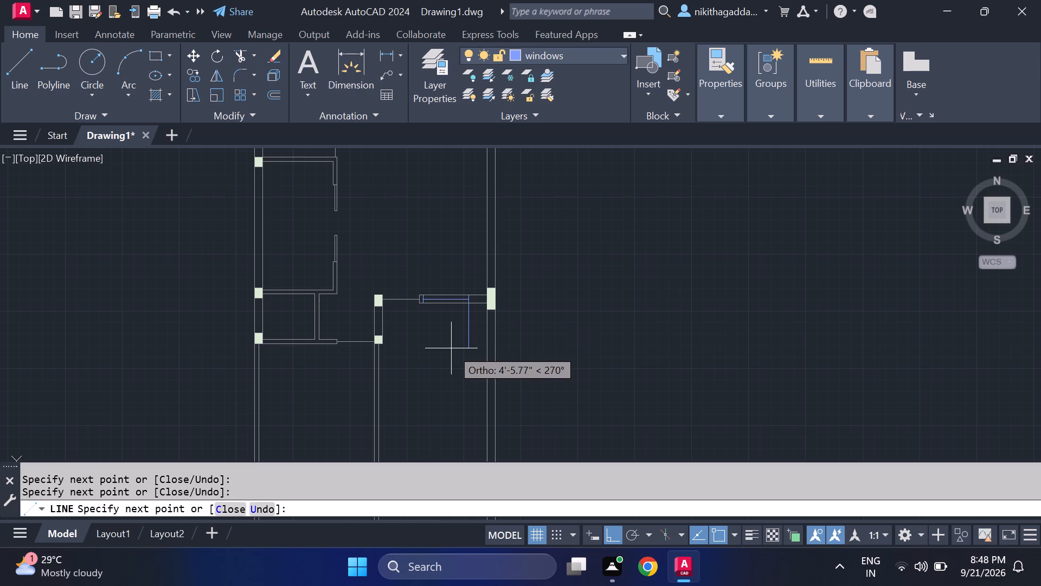
key("Escape")
In the upper-right horizontal wall, draw a window centre line from its left end to the vertical partition, plus the end line along the partition.
scroll(451, 347, "down", 1)
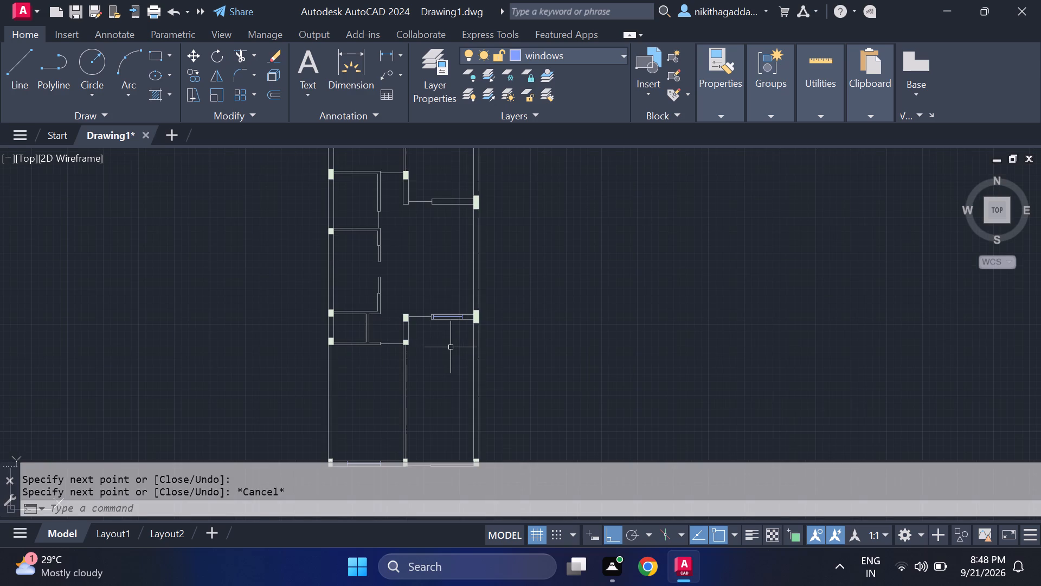
middle_click_drag(434, 264, 429, 407)
middle_click_drag(433, 319, 445, 445)
scroll(444, 354, "up", 2)
key("l")
scroll(444, 354, "up", 1)
key("Return")
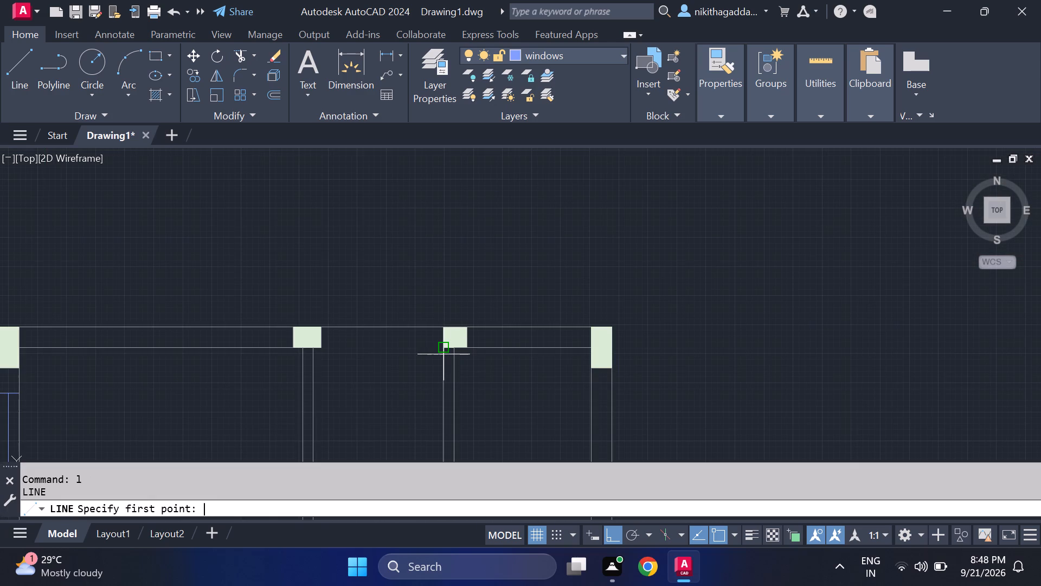
middle_click_drag(428, 402, 429, 375)
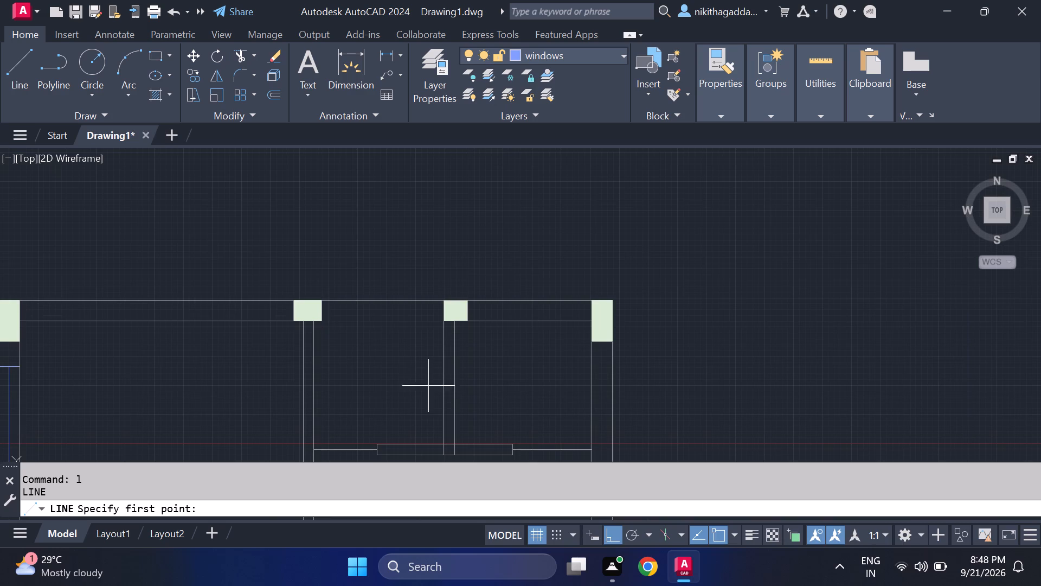
scroll(425, 402, "up", 1)
middle_click_drag(416, 416, 419, 317)
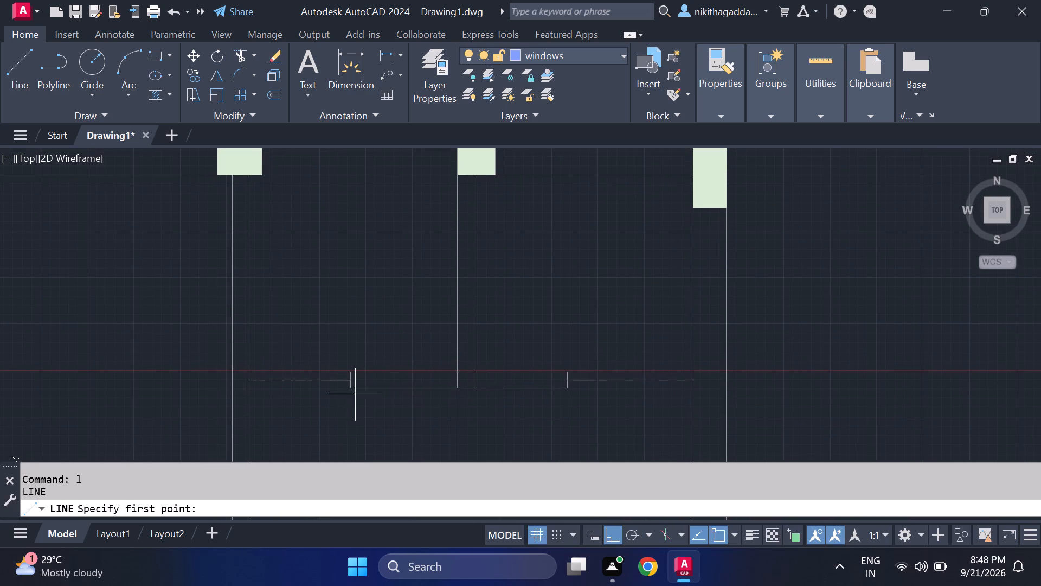
left_click(352, 382)
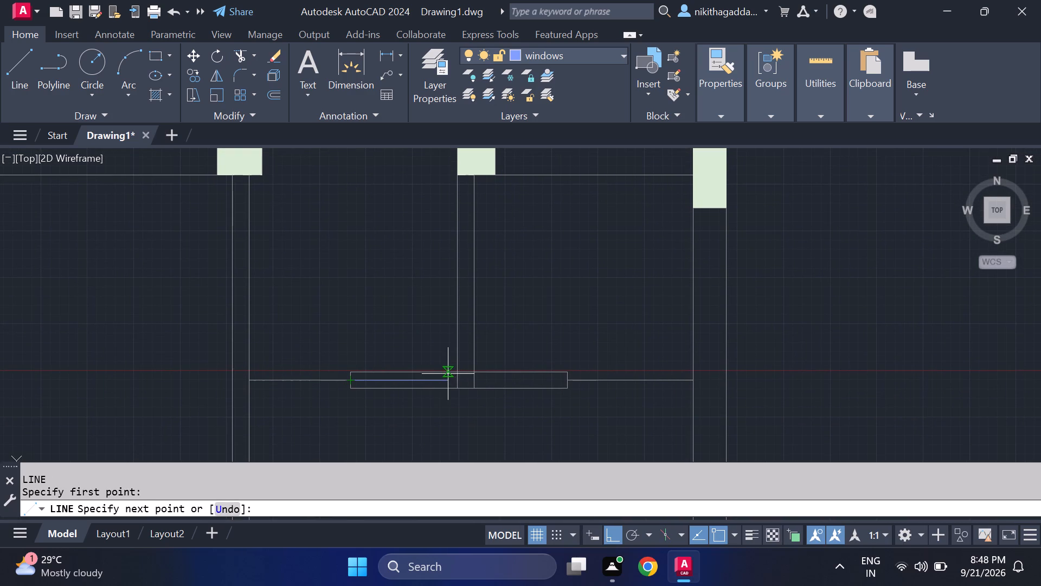
left_click(454, 378)
scroll(454, 378, "up", 2)
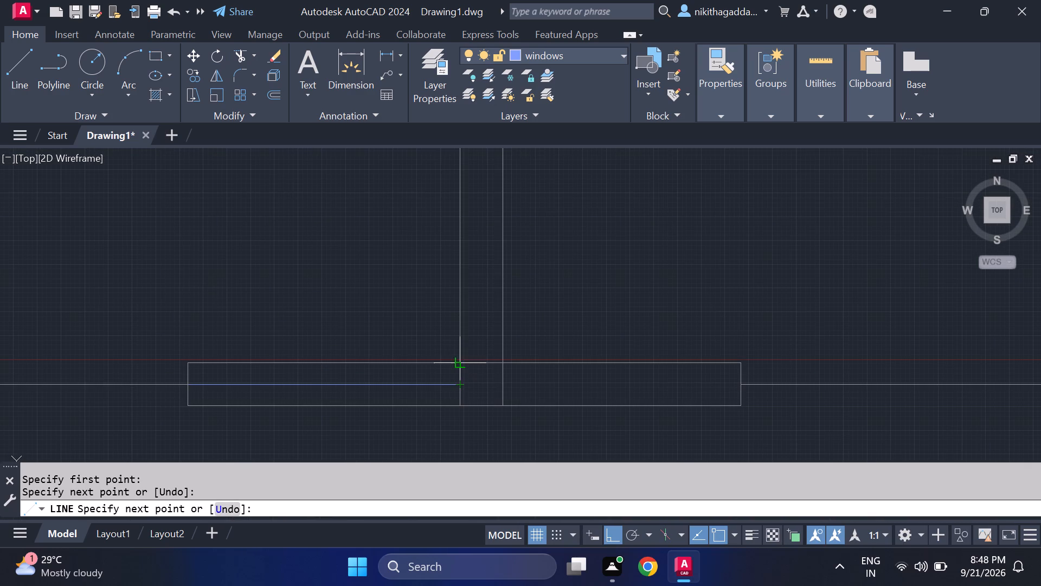
left_click(460, 361)
left_click(459, 401)
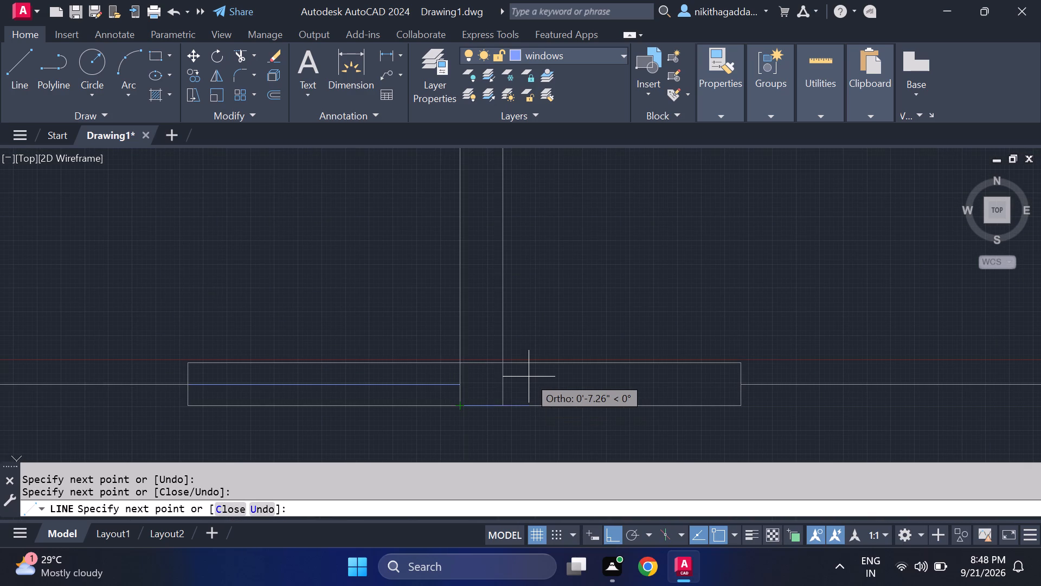
key("Return")
Draw the window's closing end line across the left end of the same upper-right horizontal wall.
scroll(493, 372, "down", 2)
scroll(362, 396, "down", 2)
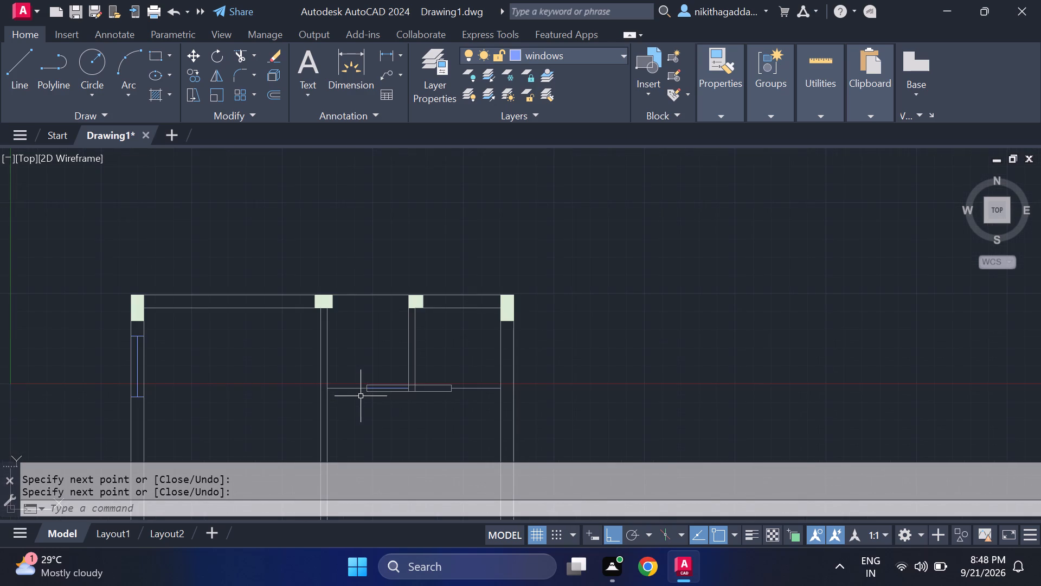
scroll(377, 412, "up", 1)
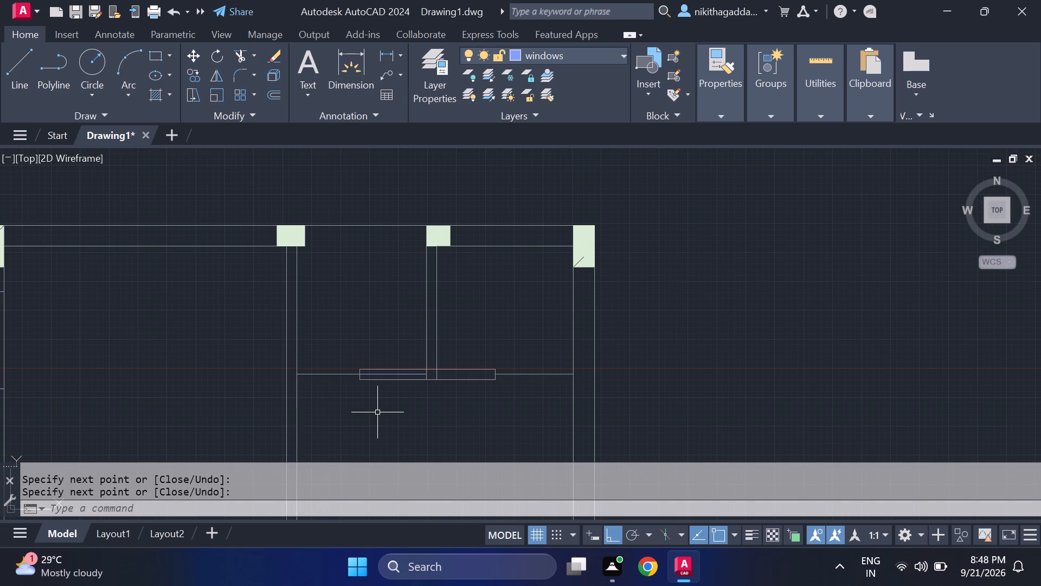
scroll(377, 412, "up", 1)
key("l")
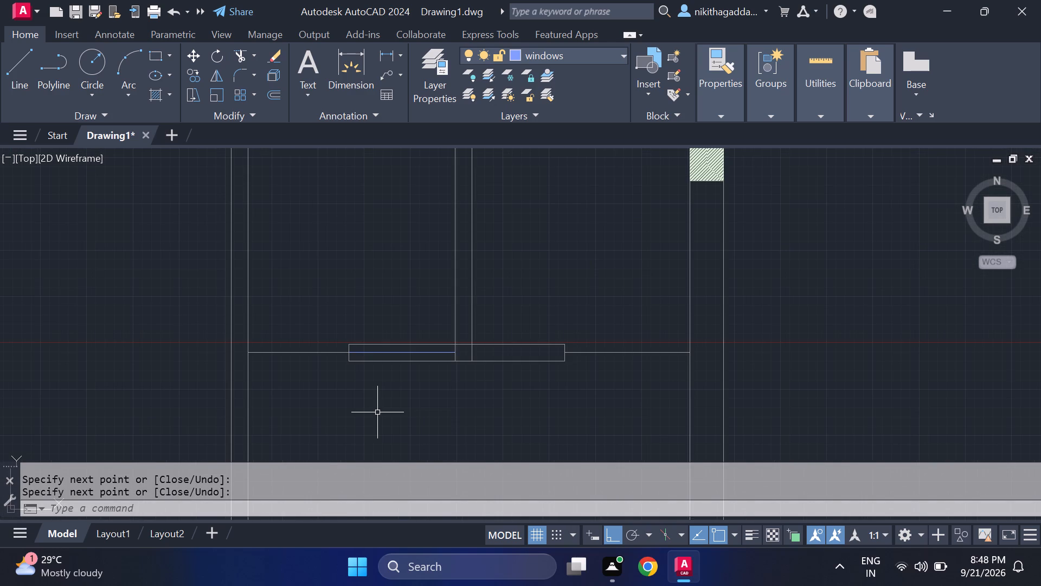
key("Return")
scroll(340, 370, "down", 2)
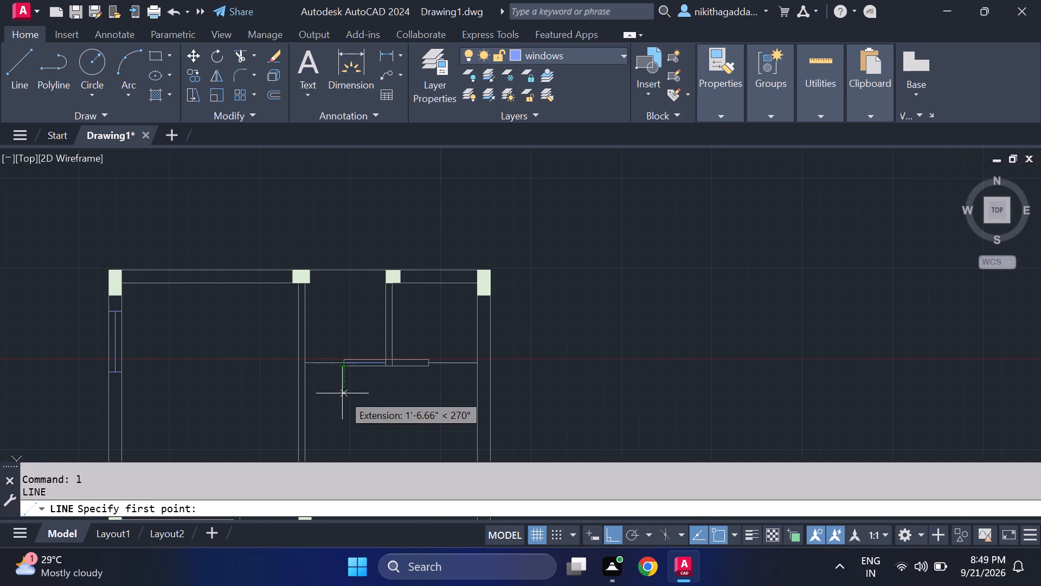
scroll(344, 393, "up", 3)
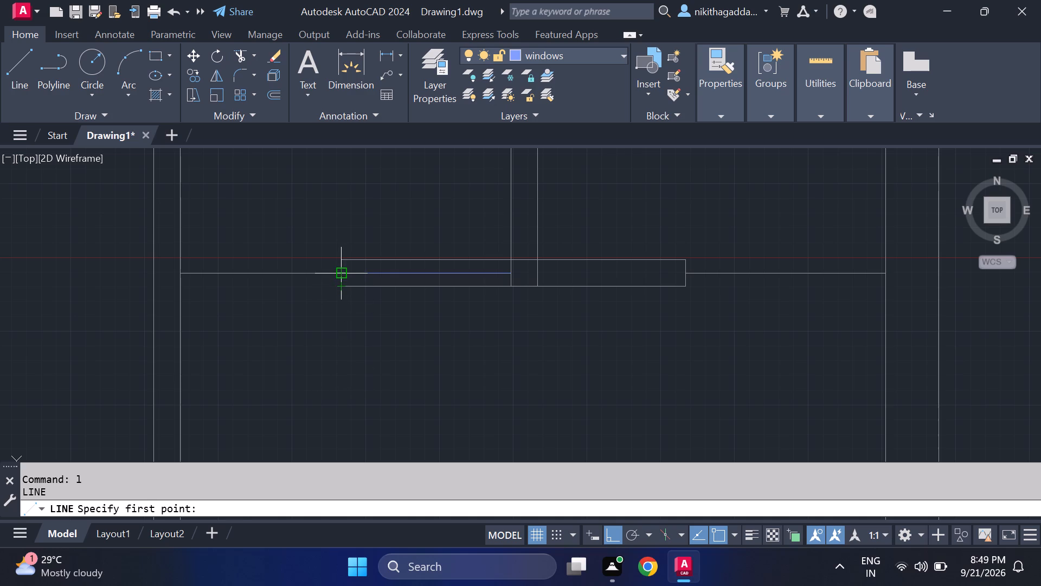
left_click(344, 270)
left_click(346, 256)
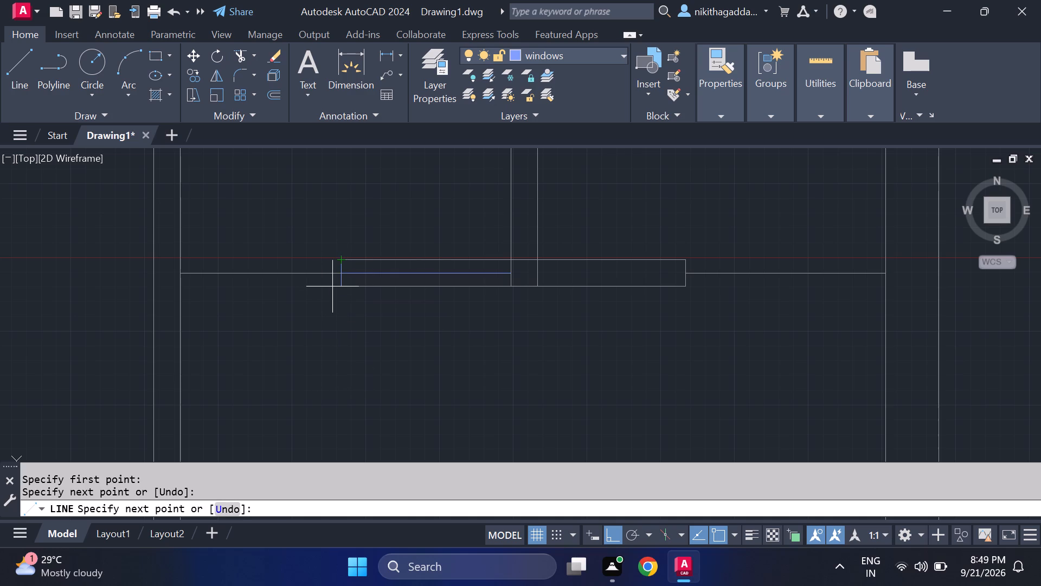
left_click(340, 286)
key("Escape")
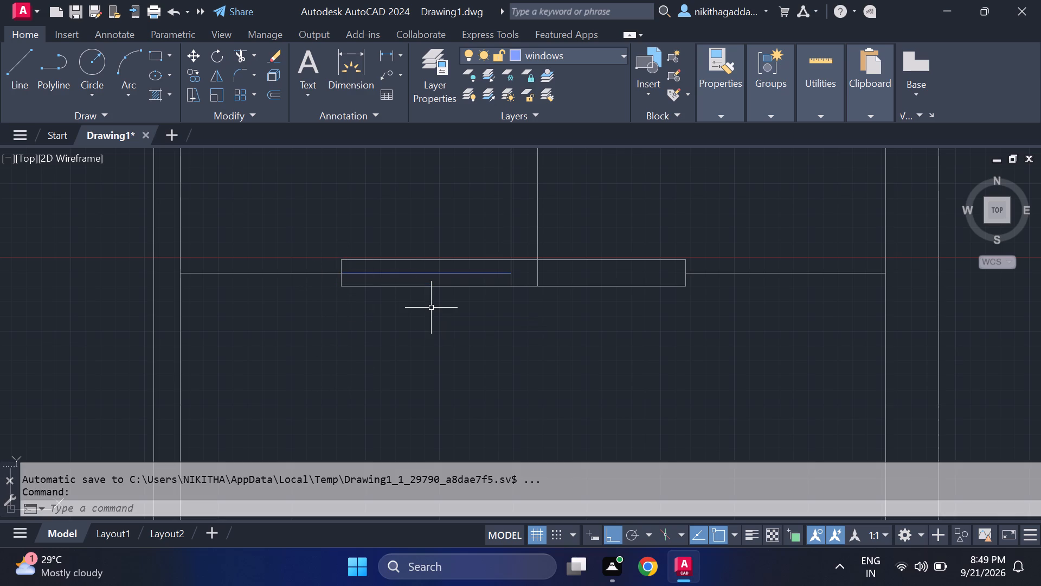
Draw a rectangular window with a lengthwise centre line in the upper-right vertical partition, just below its top block.
scroll(381, 311, "down", 2)
middle_click_drag(482, 249, 479, 292)
key("l")
key("Return")
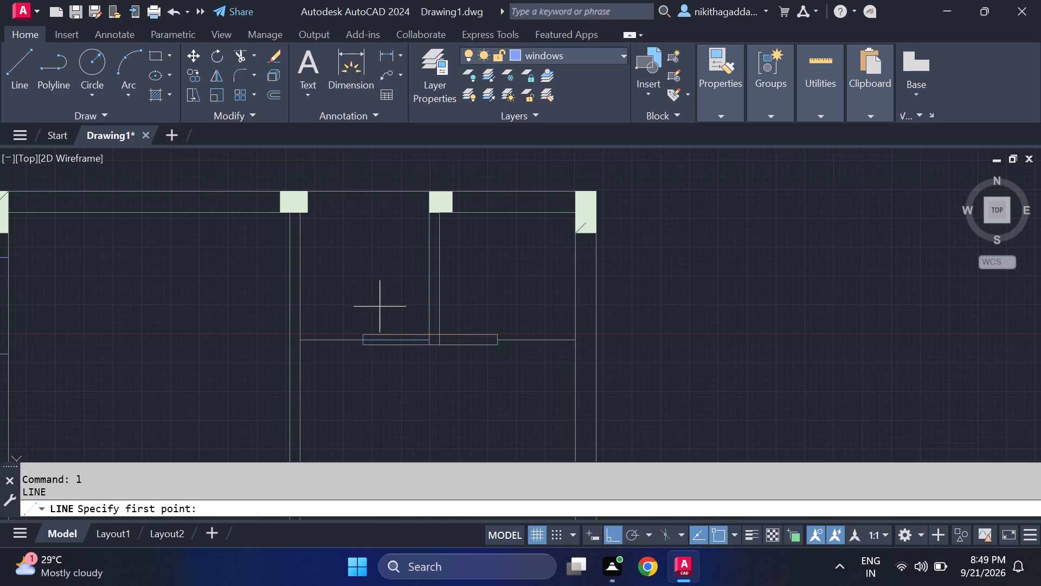
middle_click_drag(476, 267, 472, 311)
scroll(438, 320, "up", 1)
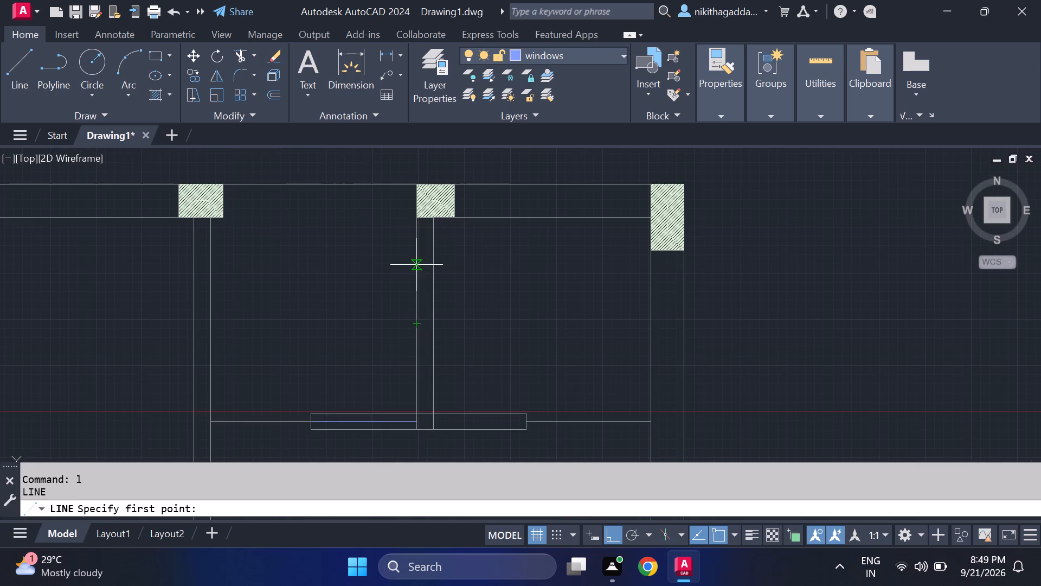
left_click(419, 239)
left_click(435, 237)
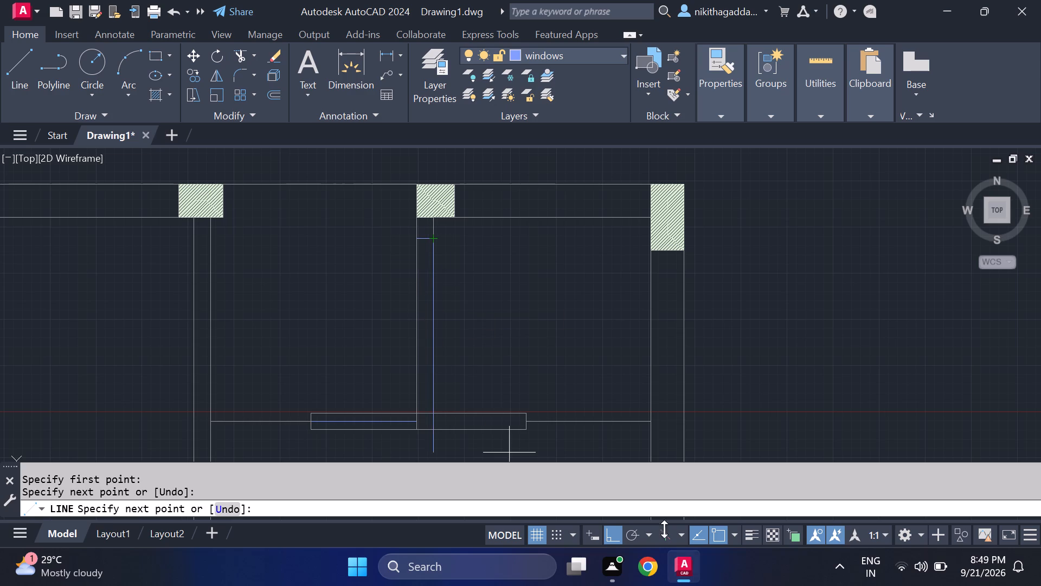
left_click(434, 317)
left_click(412, 322)
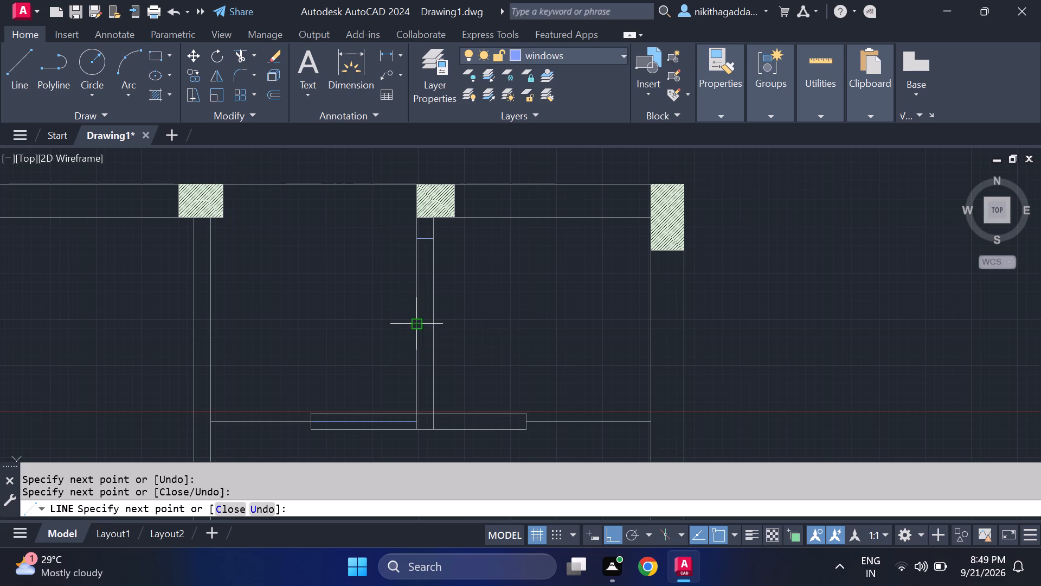
left_click(420, 240)
left_click(426, 242)
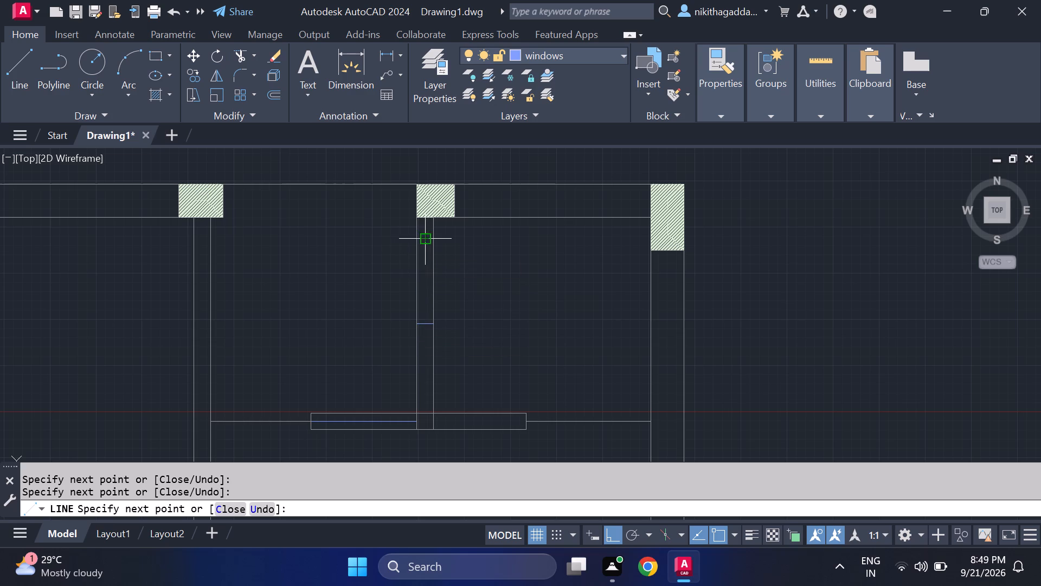
left_click(427, 323)
key("Return")
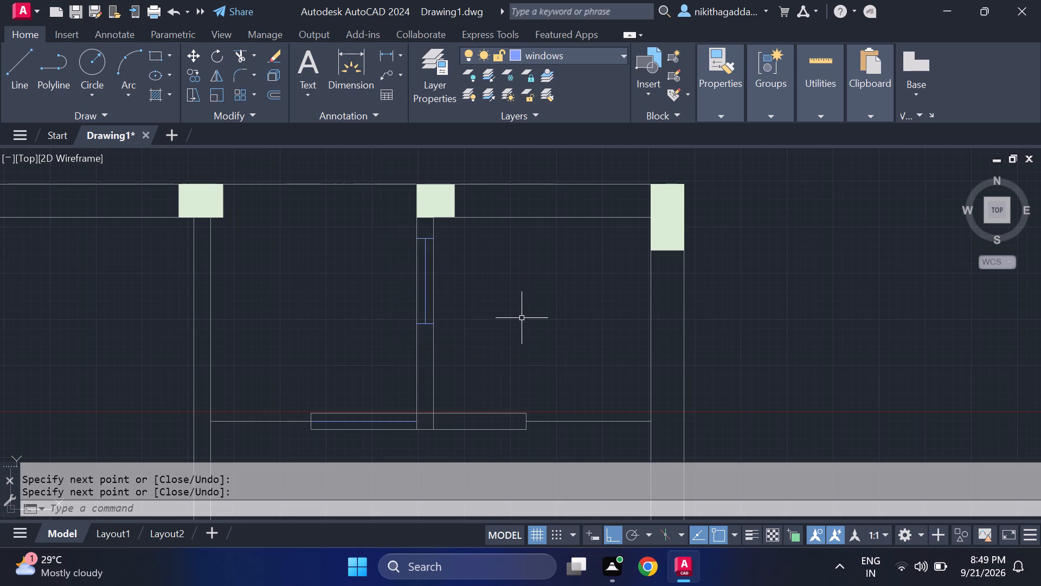
Copy the window near the top of the left outer wall straight down the same wall, just above the second block.
scroll(522, 318, "down", 2)
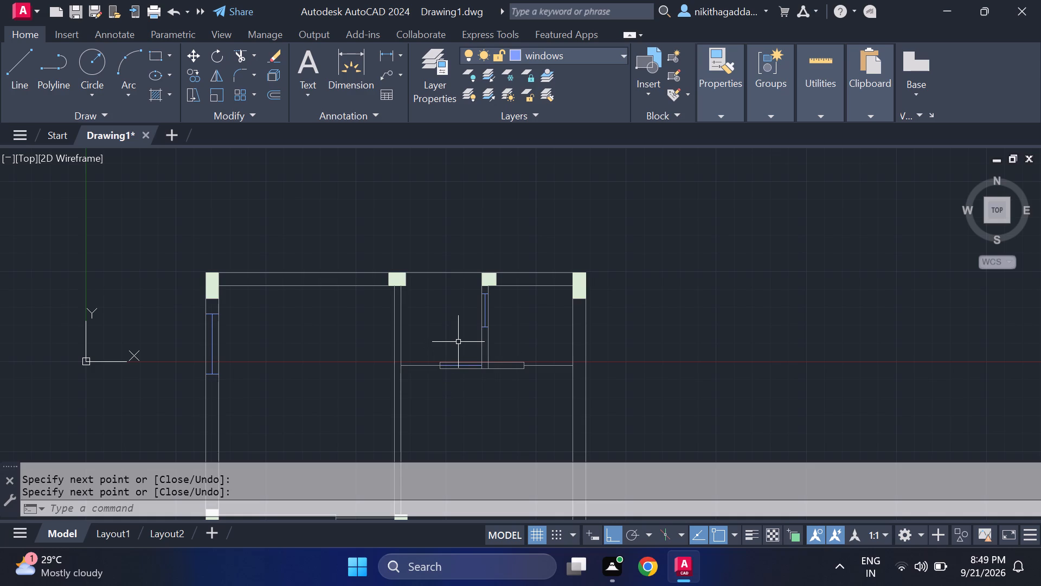
scroll(318, 388, "down", 1)
middle_click_drag(330, 405, 330, 399)
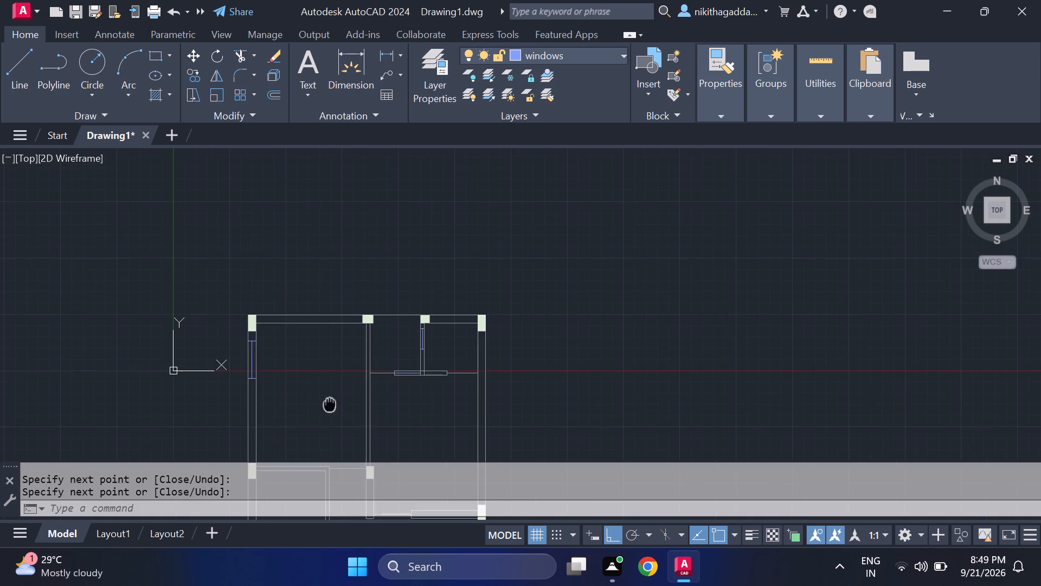
middle_click_drag(330, 399, 384, 236)
middle_click_drag(359, 290, 367, 303)
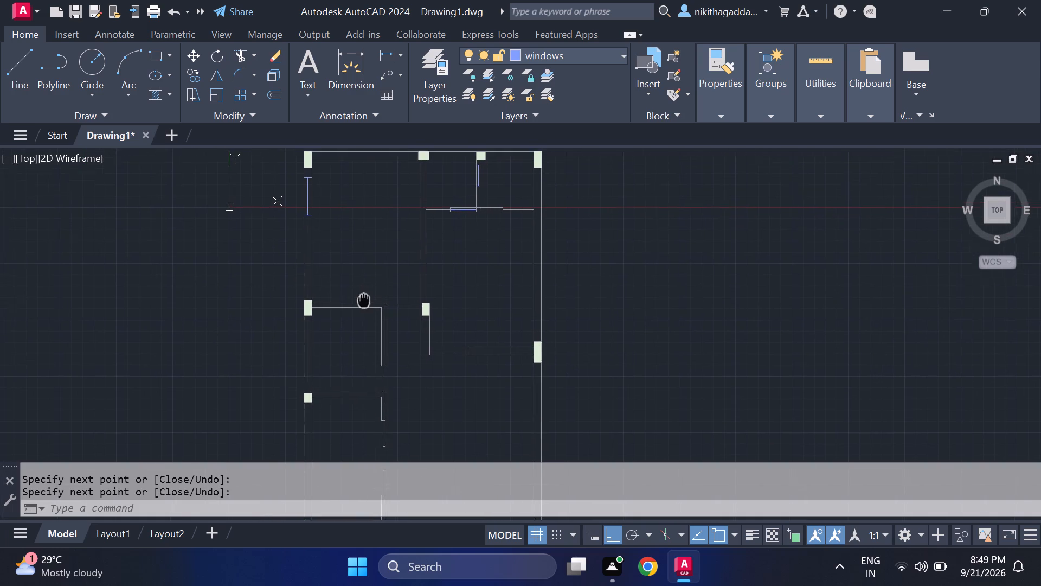
middle_click_drag(367, 303, 379, 346)
scroll(327, 238, "up", 2)
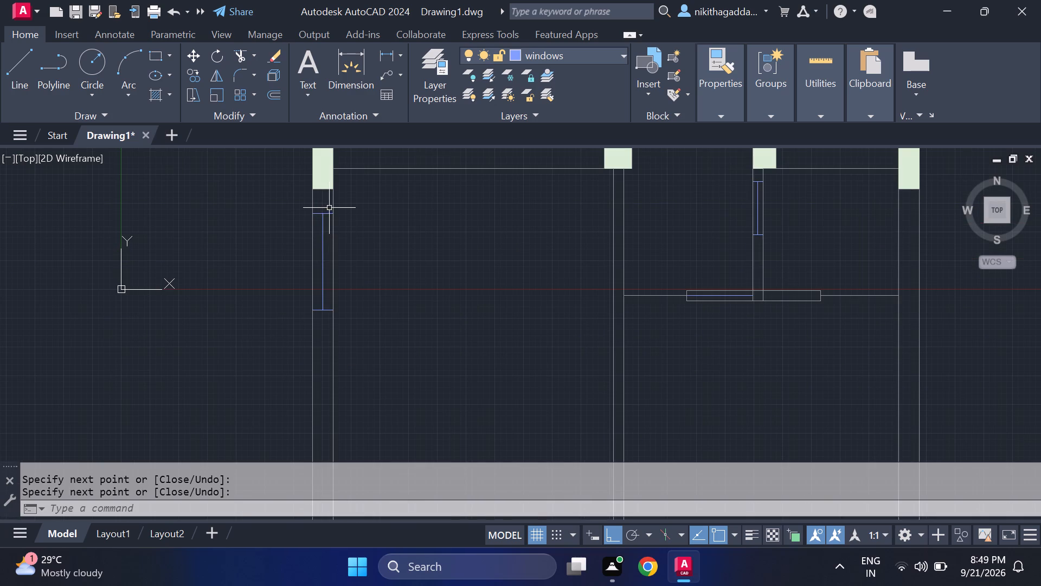
left_click(329, 208)
left_click(318, 319)
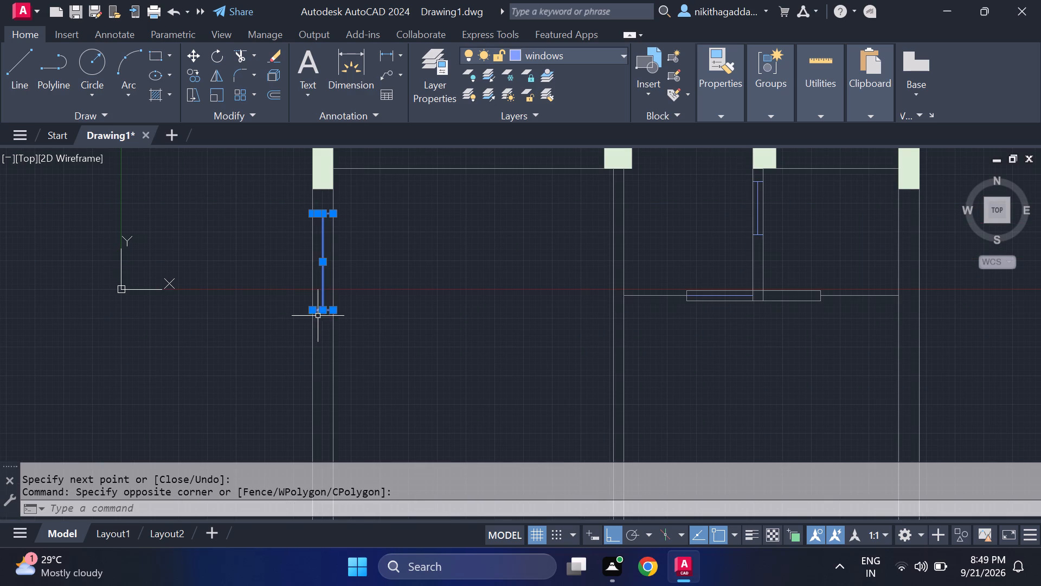
left_click(312, 281)
left_click(335, 272)
scroll(396, 276, "down", 2)
type("co")
key("Return")
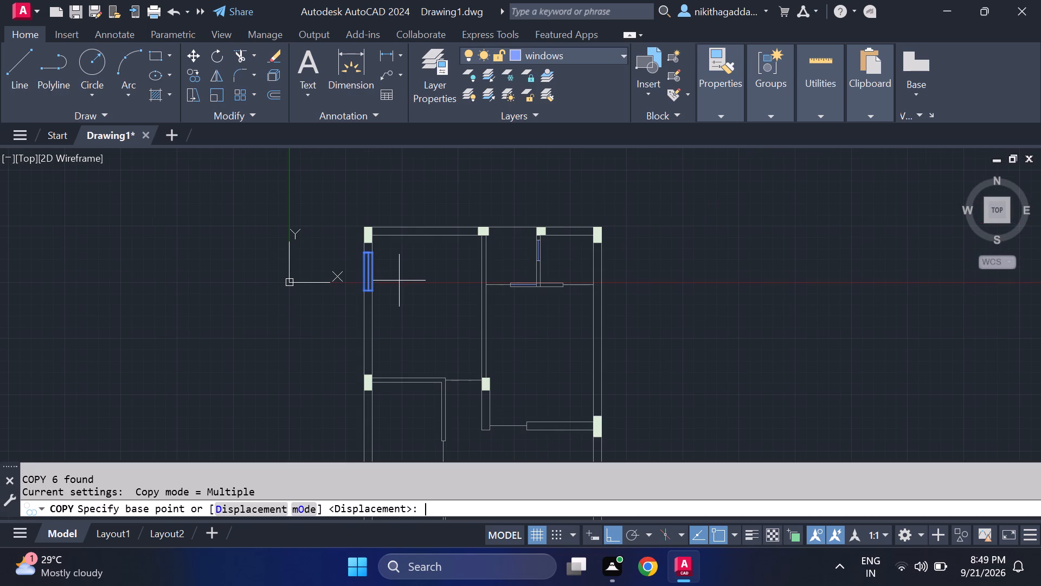
left_click(375, 253)
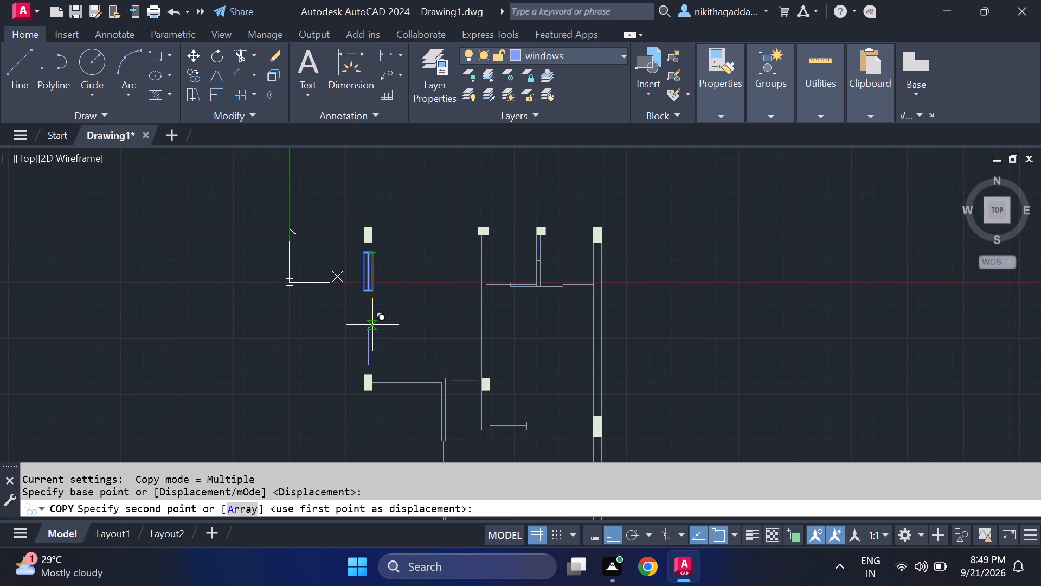
left_click(372, 325)
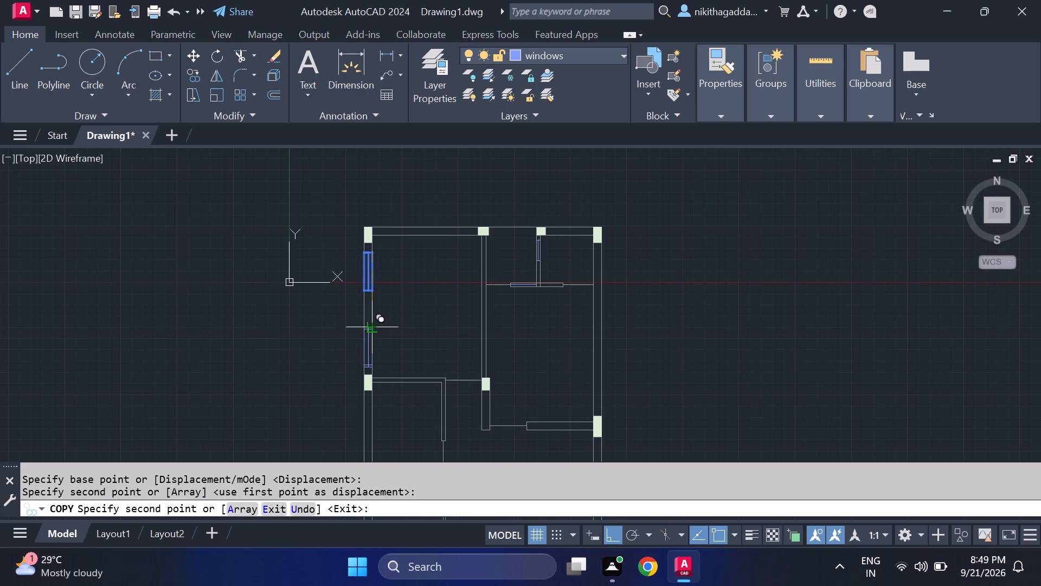
Place another copy of that window in the left outer wall between the third and fourth blocks from the top.
middle_click_drag(410, 381, 403, 286)
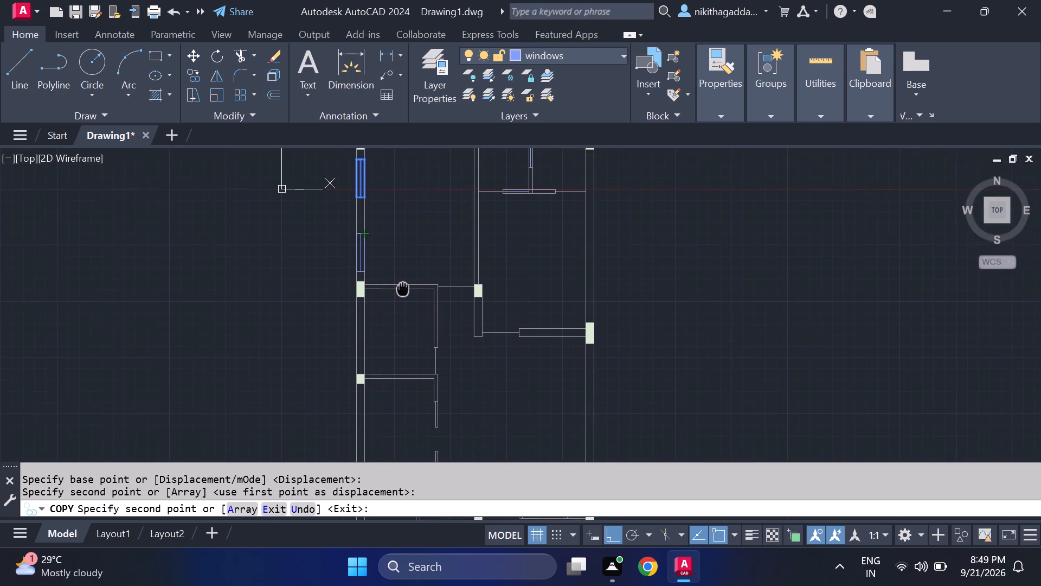
middle_click_drag(403, 286, 401, 282)
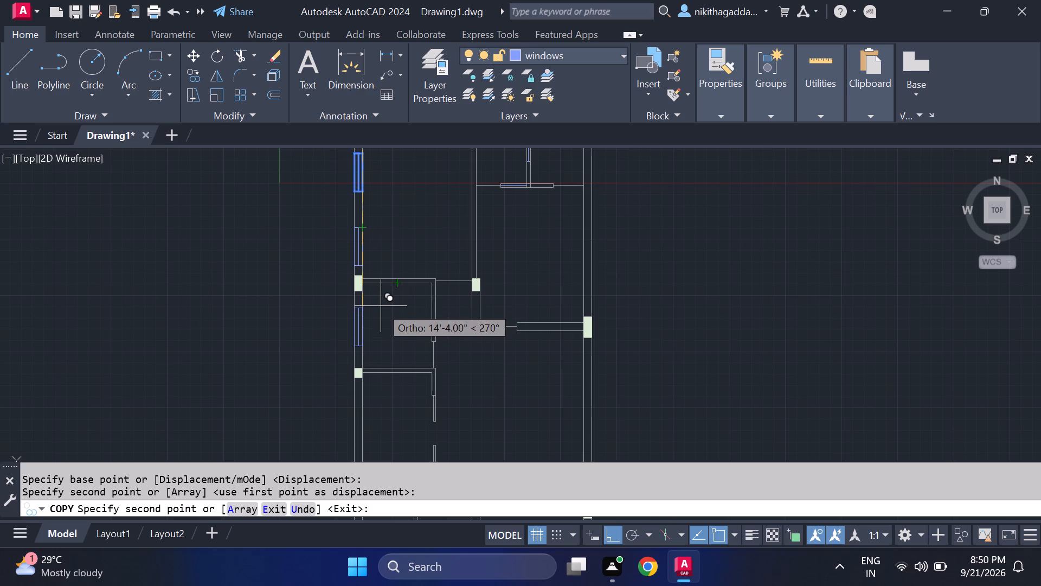
middle_click_drag(372, 381, 372, 371)
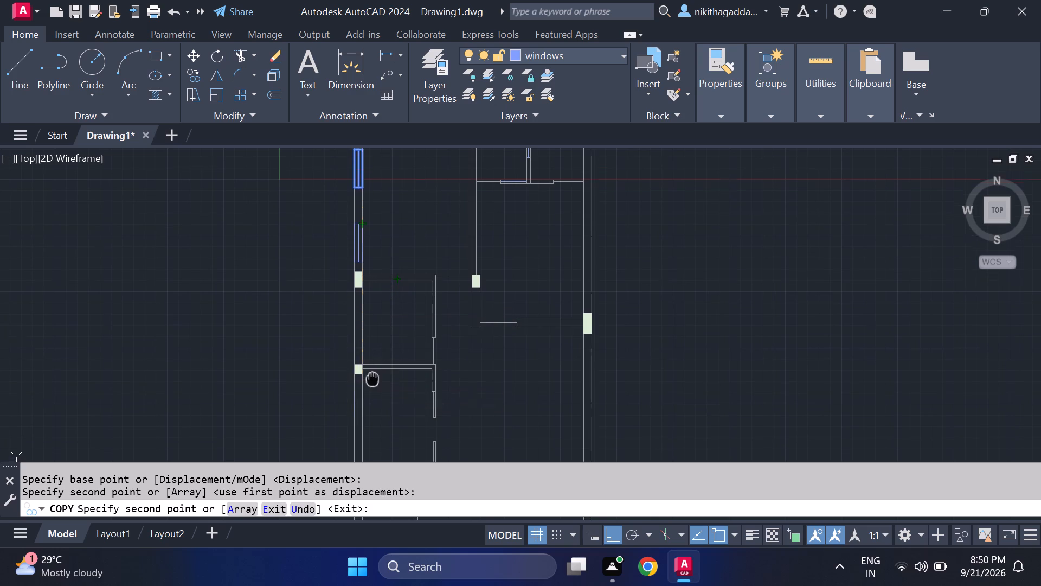
middle_click_drag(372, 371, 378, 268)
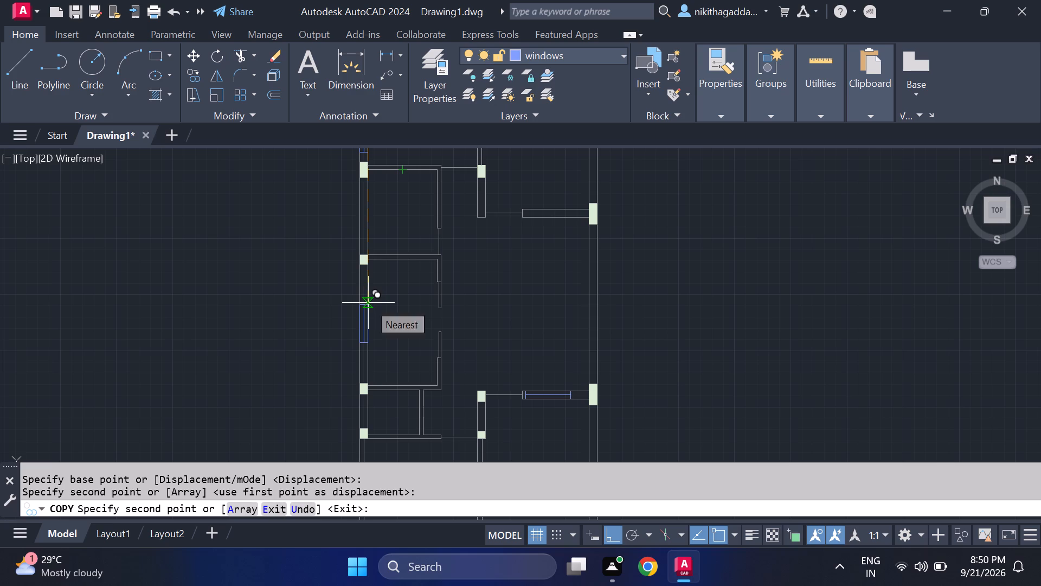
left_click(368, 301)
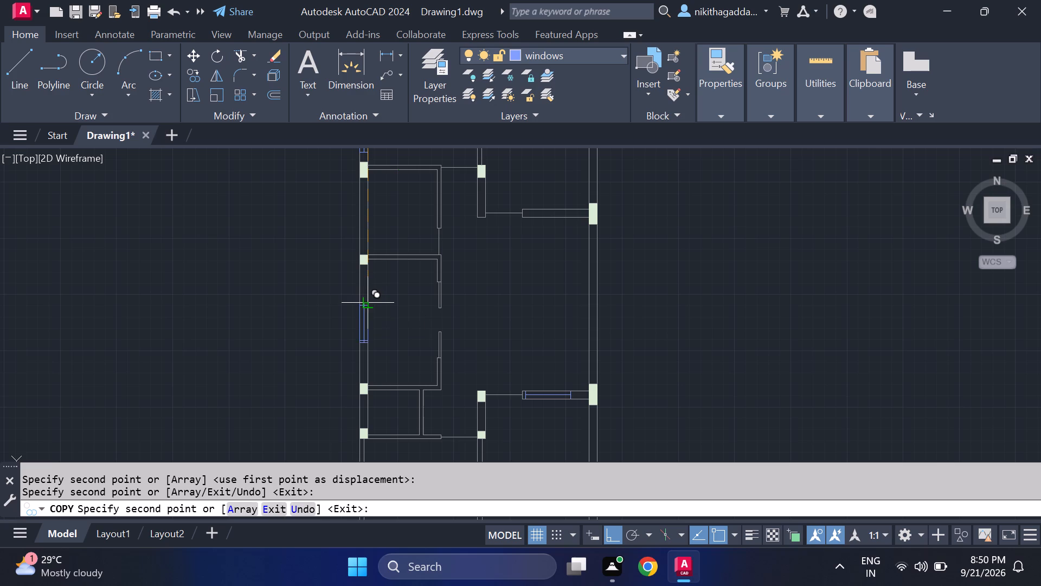
middle_click_drag(385, 334, 384, 269)
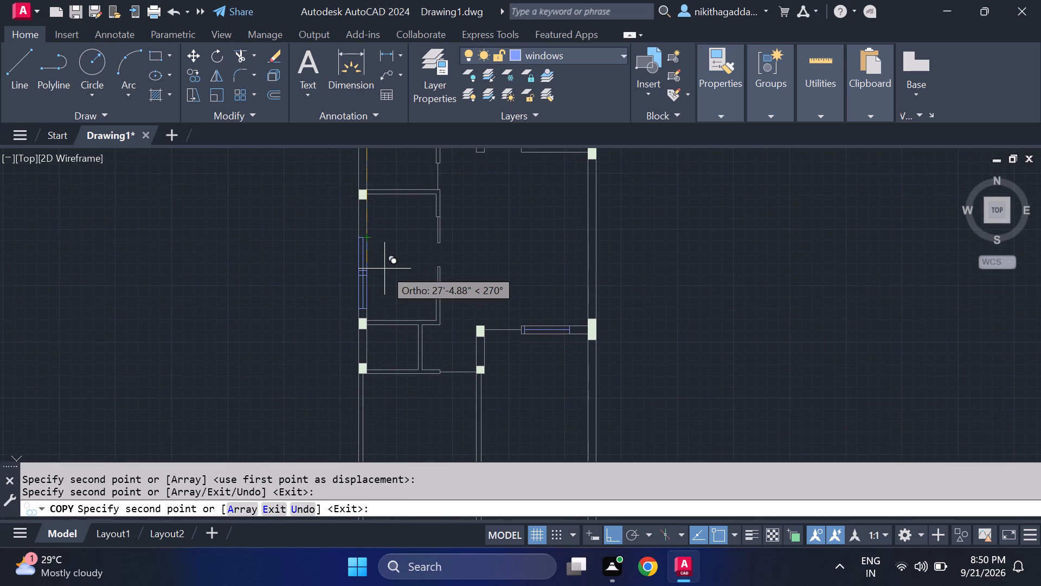
key("Escape")
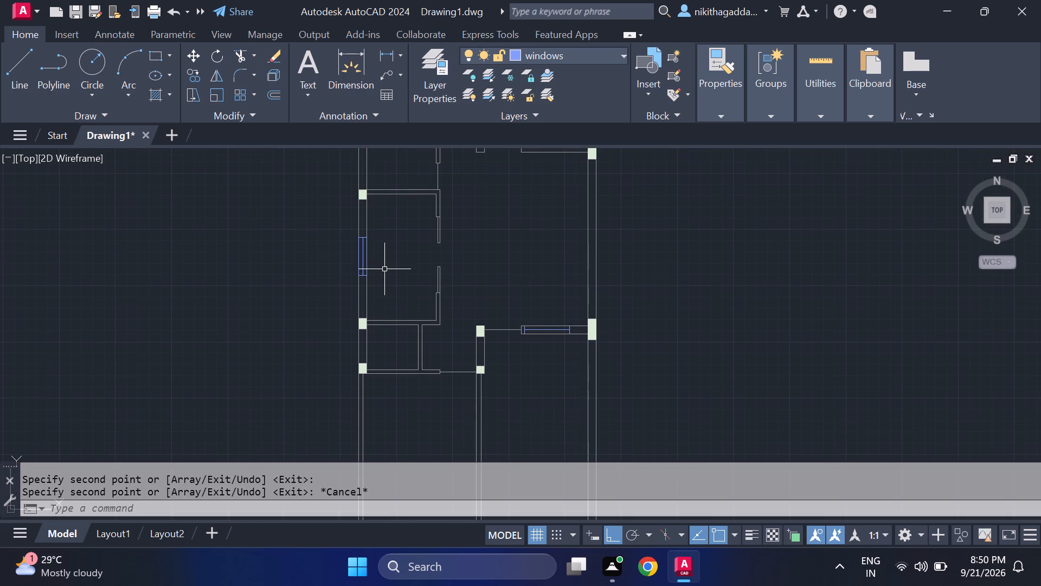
Draw a window centre line in the bottom outer wall's right-hand section, from the section's left end to the lower-right corner block.
scroll(390, 269, "down", 1)
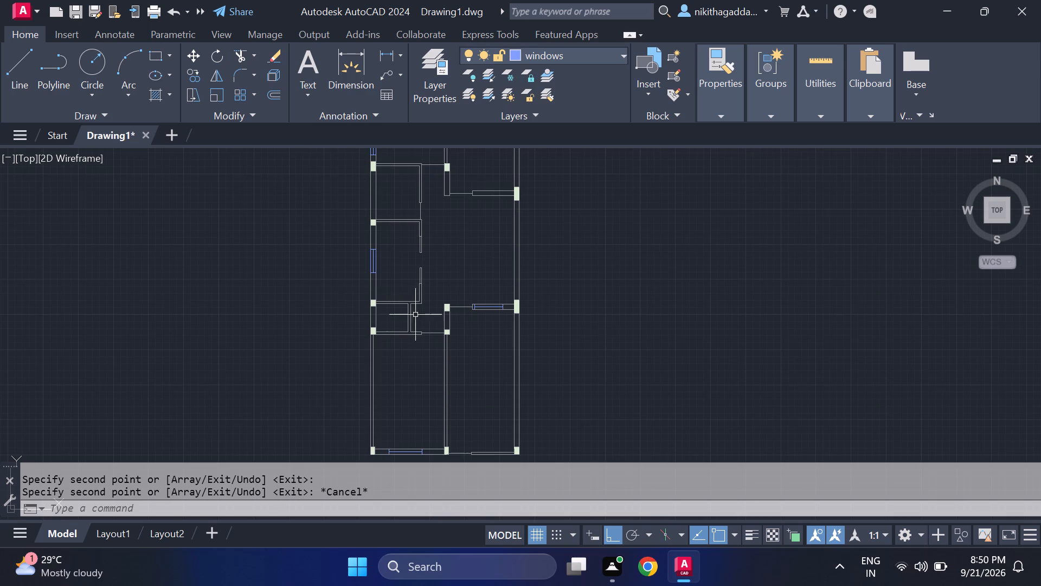
scroll(417, 316, "down", 1)
middle_click_drag(438, 323, 360, 242)
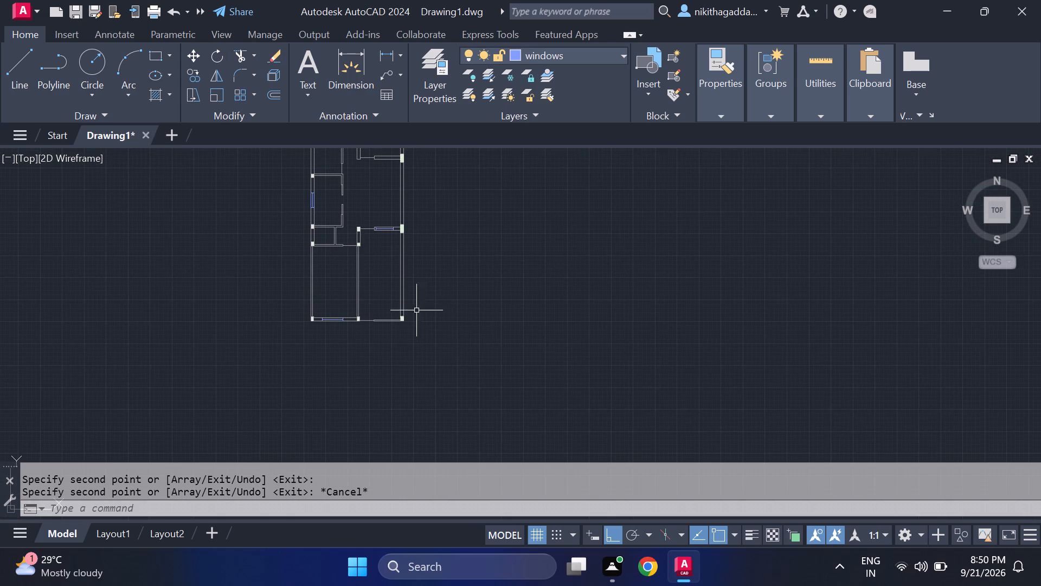
scroll(366, 328, "up", 3)
scroll(470, 275, "up", 1)
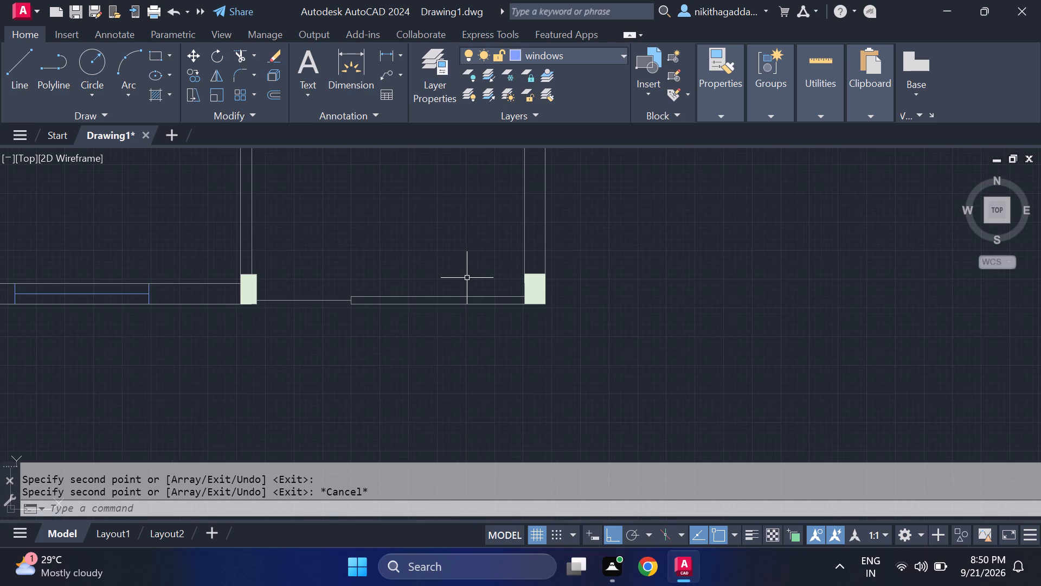
key("l")
key("Return")
scroll(467, 278, "up", 1)
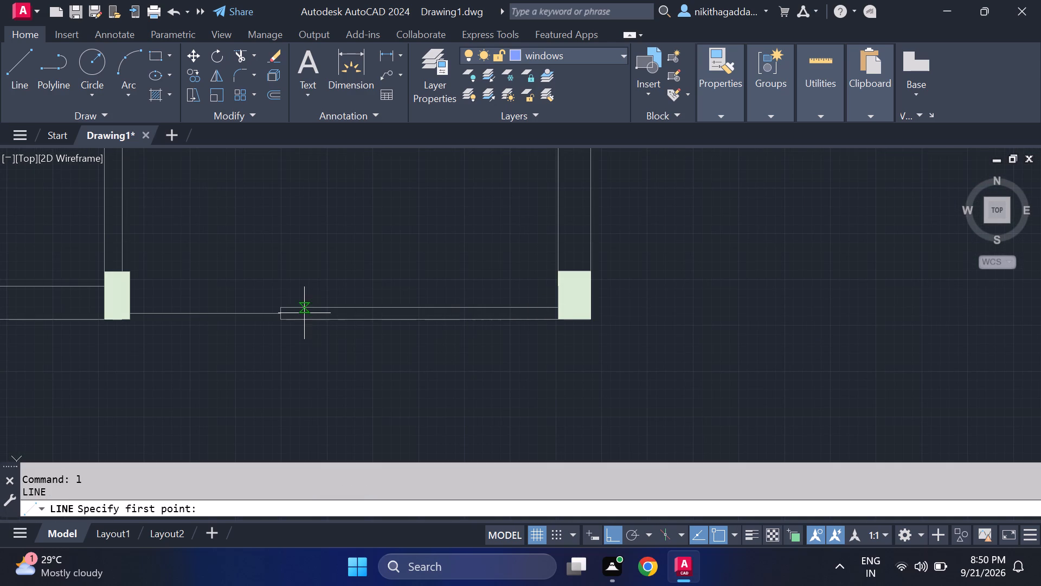
left_click(285, 313)
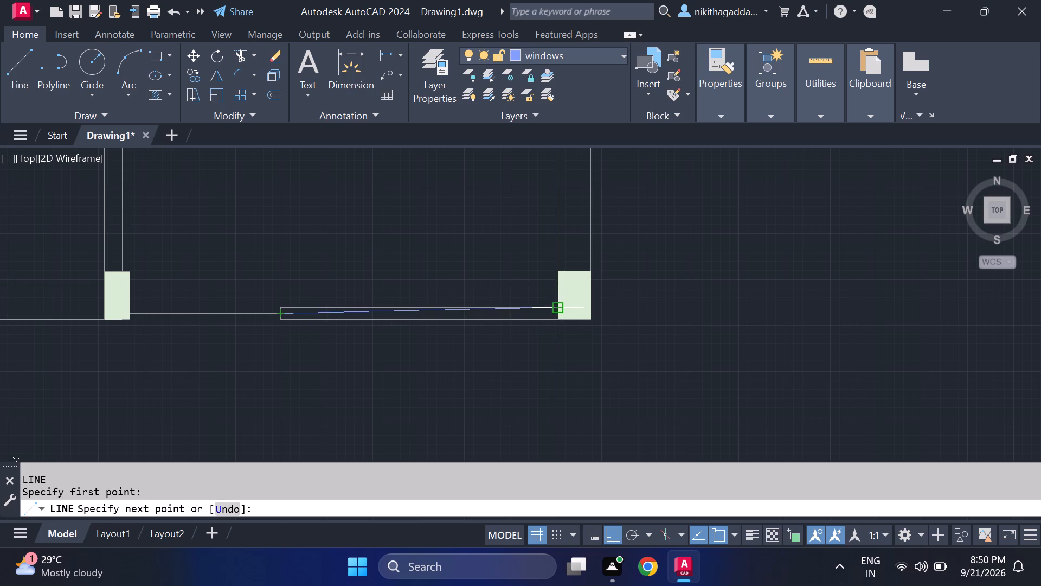
left_click(558, 314)
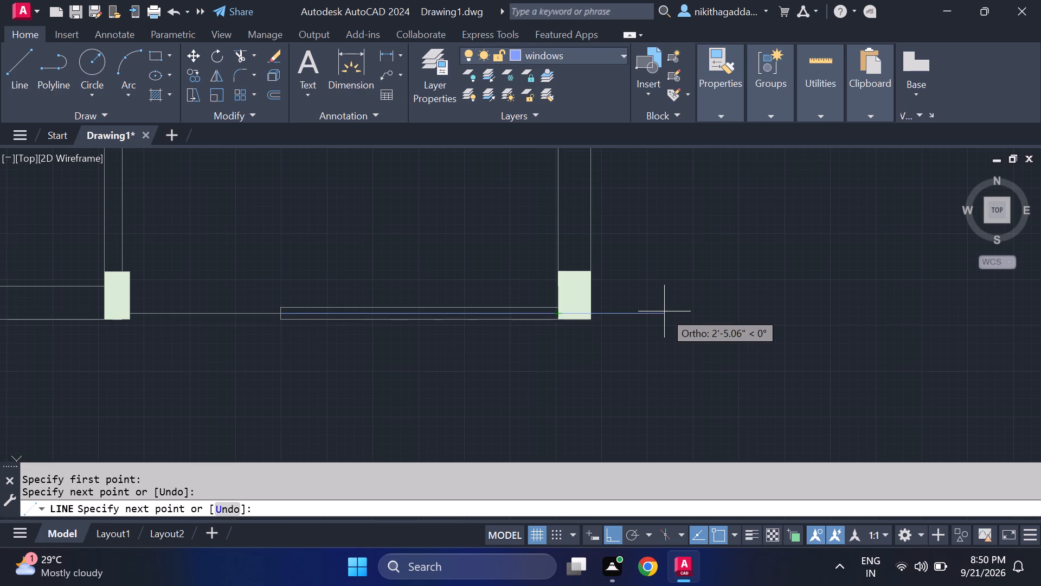
key("Escape")
Examine the whole floor plan for wall sections that still need windows.
scroll(691, 236, "down", 1)
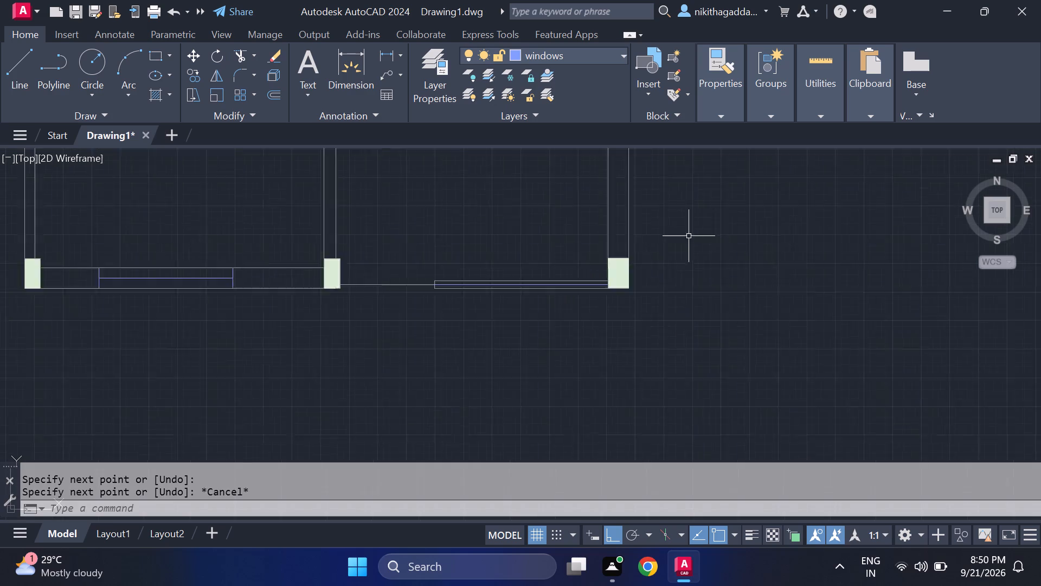
scroll(687, 237, "down", 3)
middle_click_drag(408, 311, 271, 416)
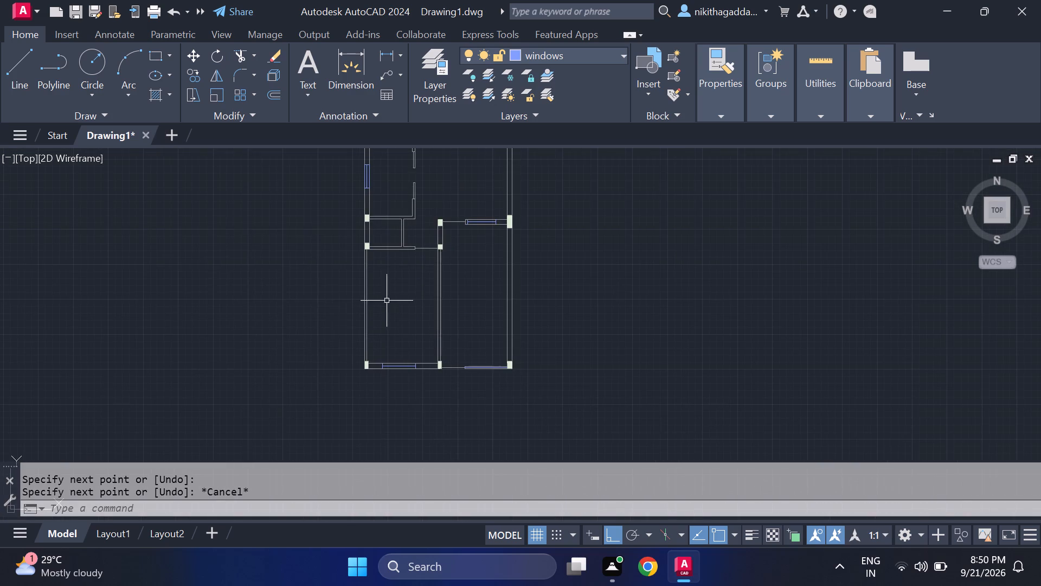
middle_click_drag(387, 301, 365, 386)
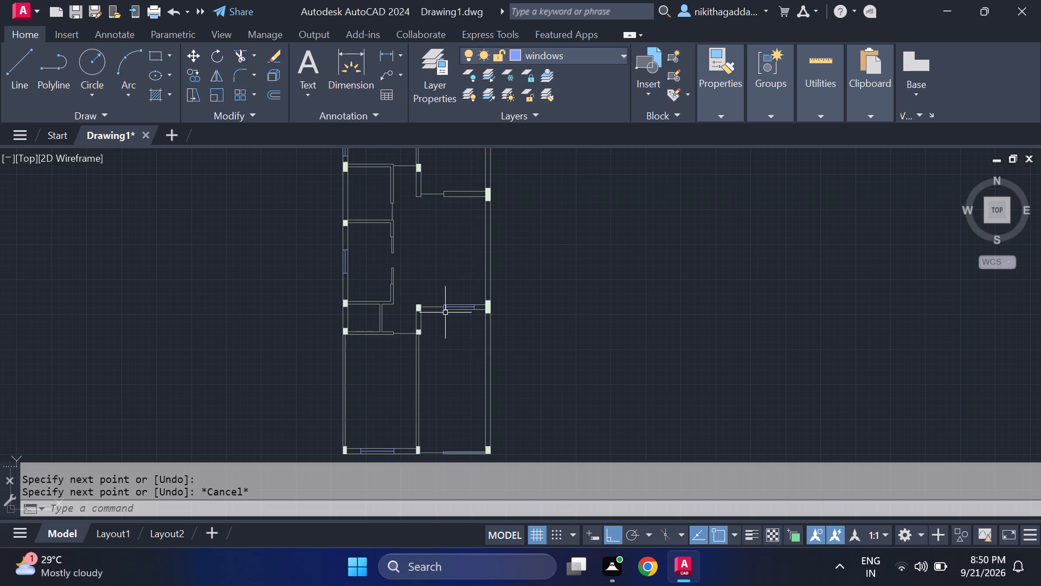
middle_click_drag(434, 308, 435, 319)
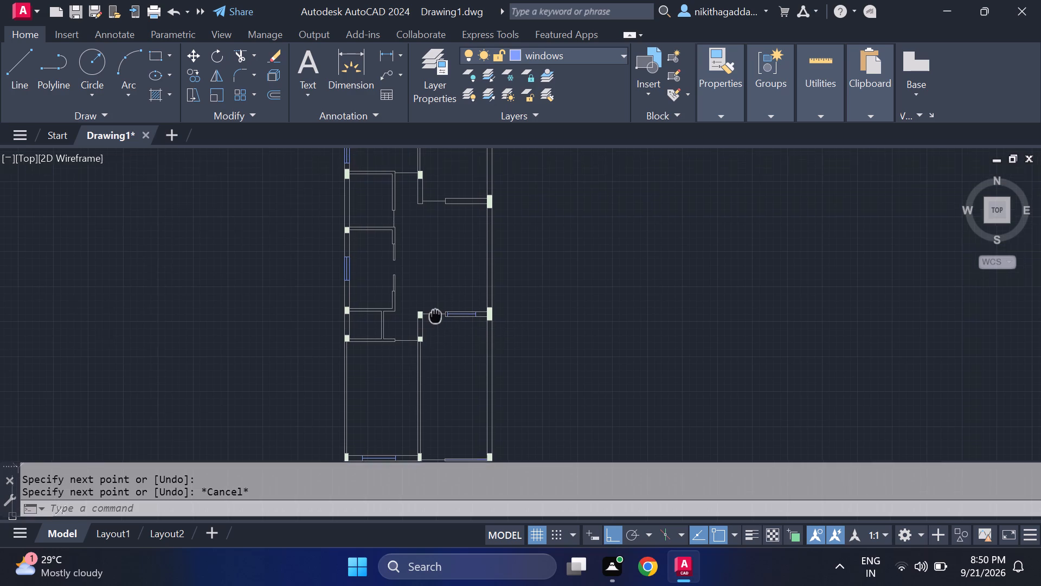
middle_click_drag(435, 319, 451, 397)
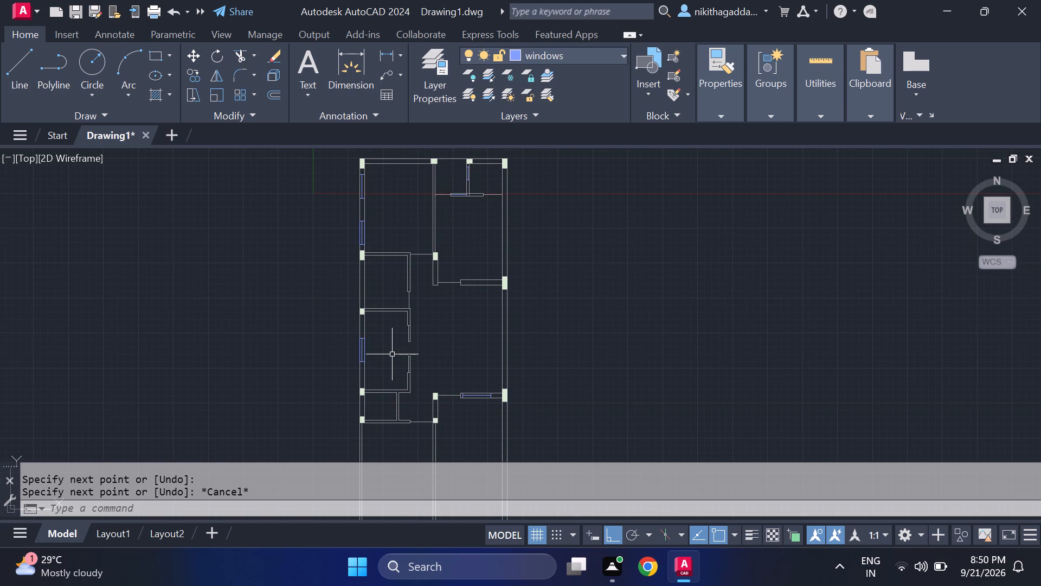
middle_click_drag(399, 371, 376, 263)
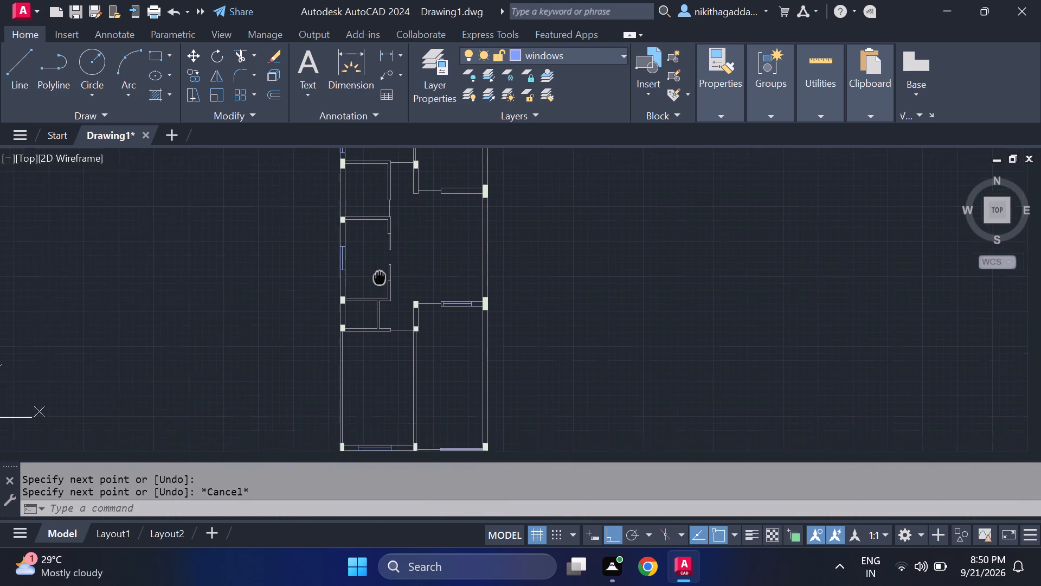
middle_click_drag(376, 263, 391, 276)
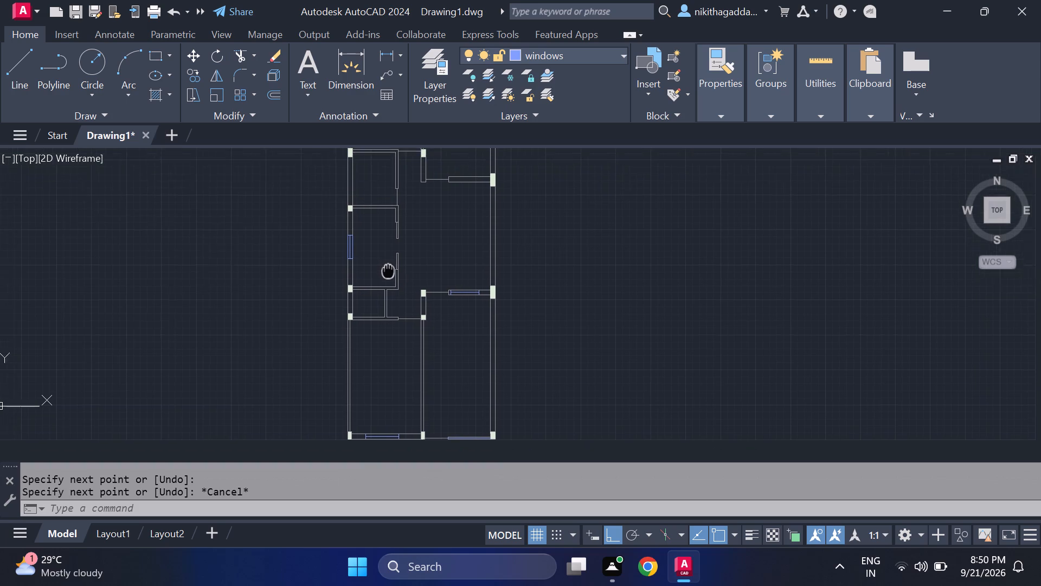
middle_click_drag(391, 276, 404, 296)
middle_click_drag(408, 298, 395, 351)
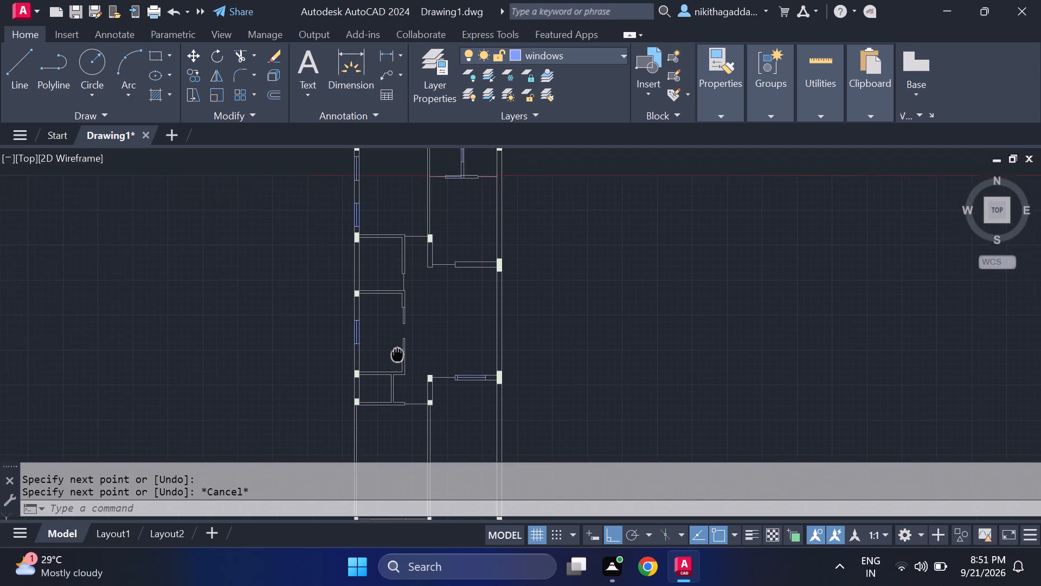
middle_click_drag(395, 351, 386, 348)
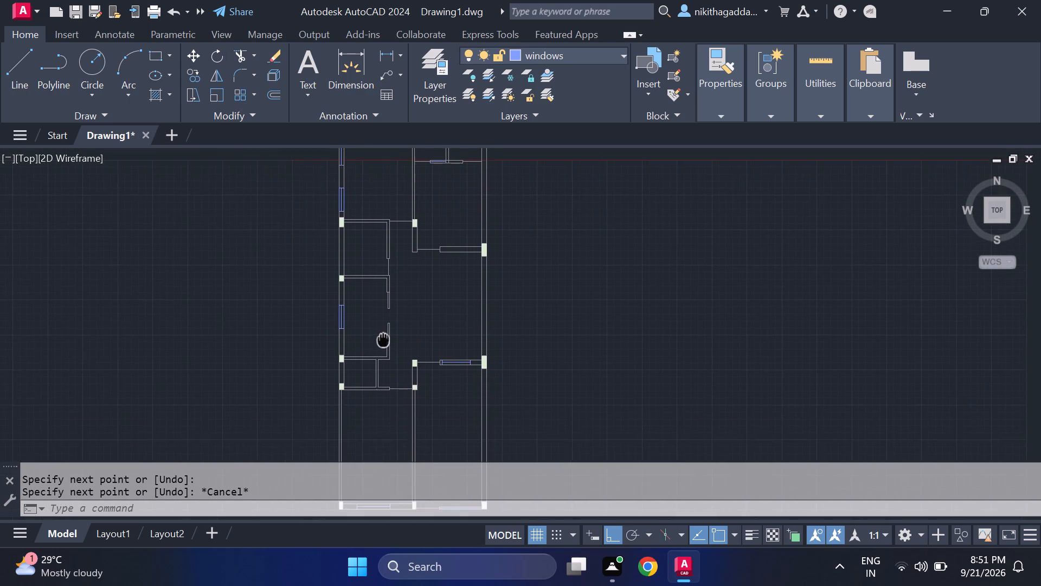
middle_click_drag(386, 348, 388, 407)
Draw a window with a rectangular outline and centre line in the left outer wall, between the second and third blocks from the top.
key("l")
key("Return")
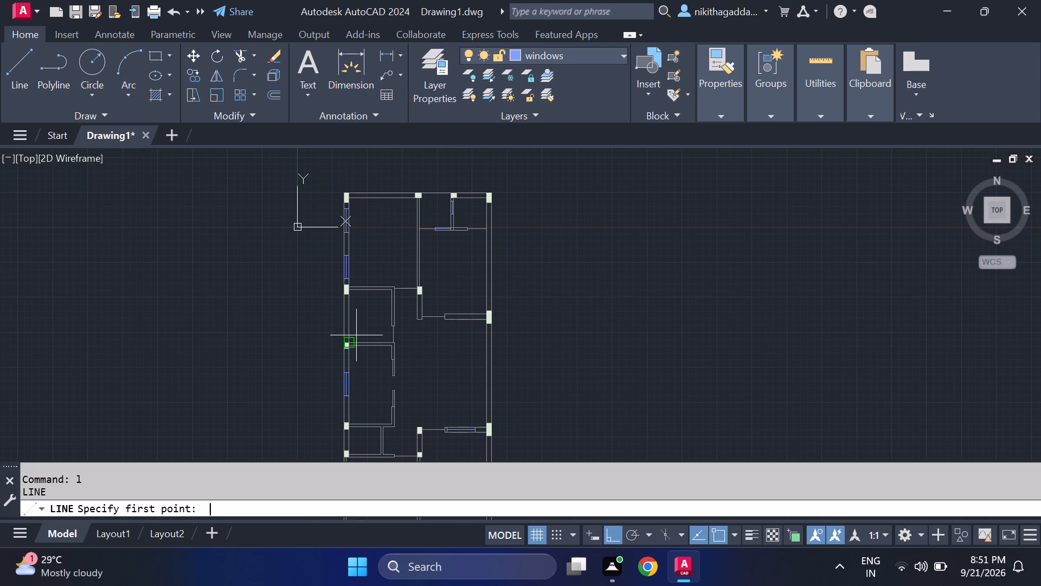
scroll(357, 317, "up", 2)
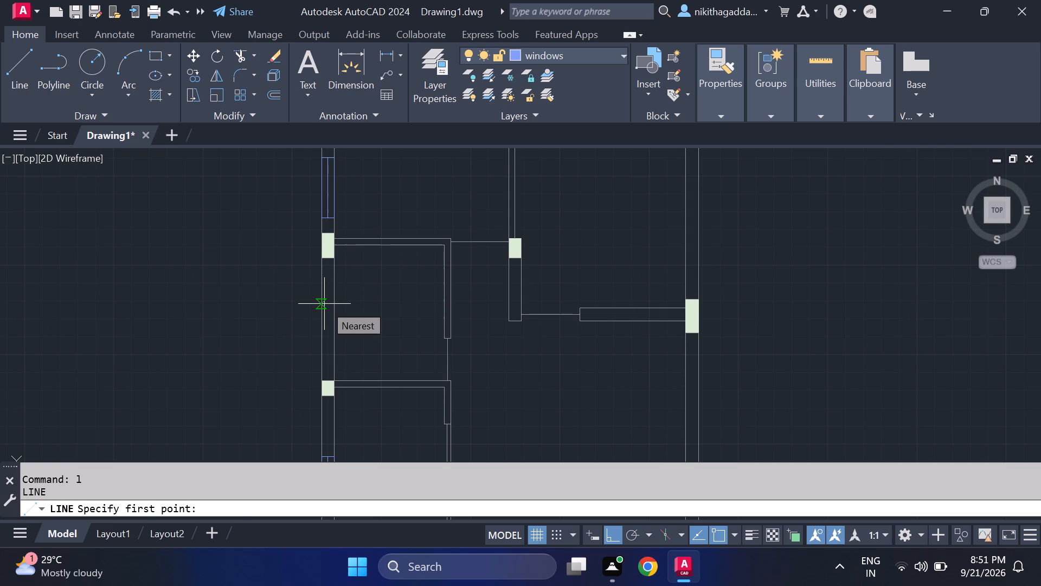
left_click(323, 304)
left_click(336, 304)
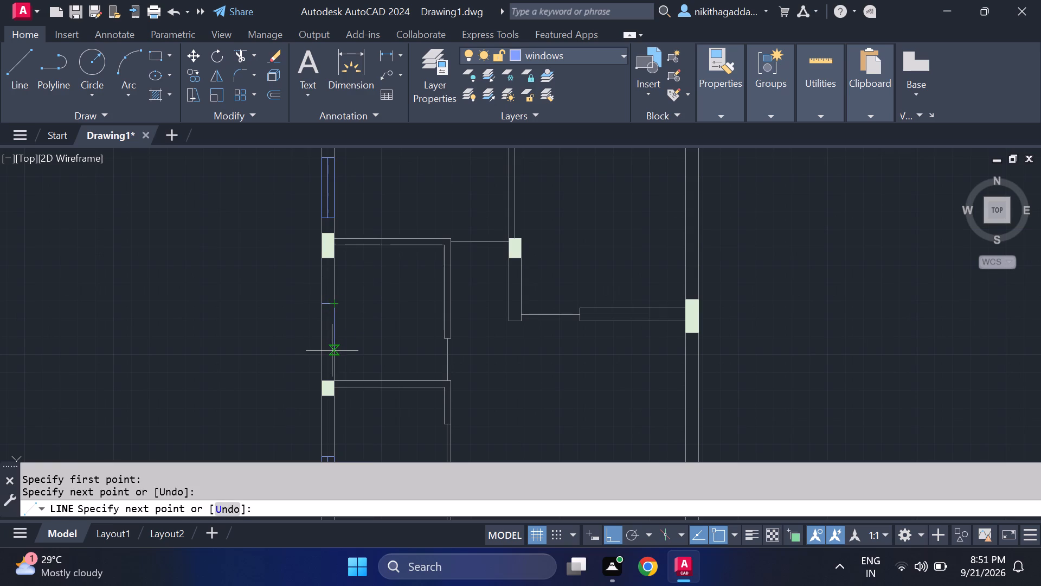
left_click(333, 352)
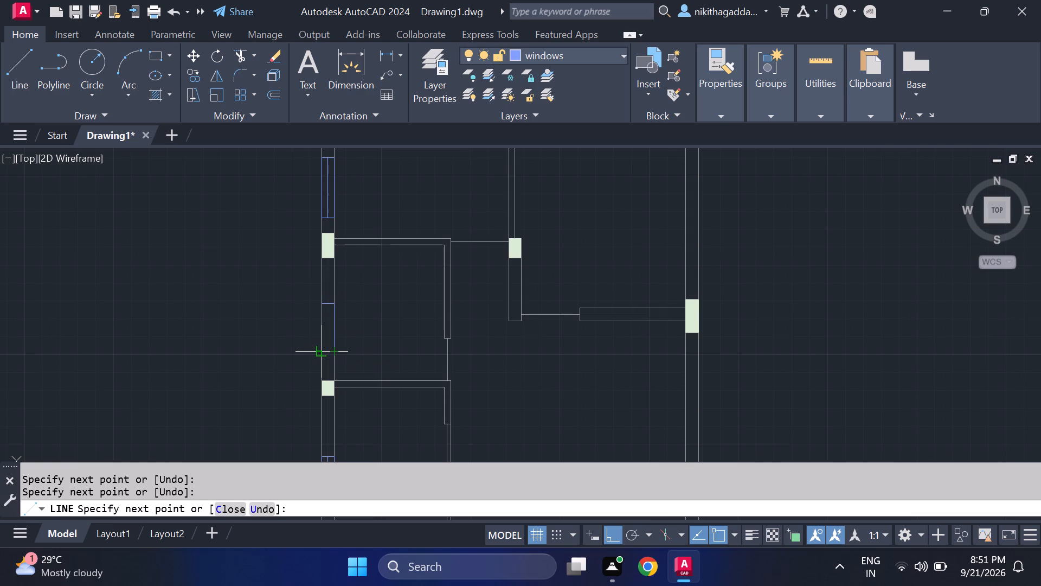
left_click(319, 348)
left_click(323, 308)
left_click(331, 307)
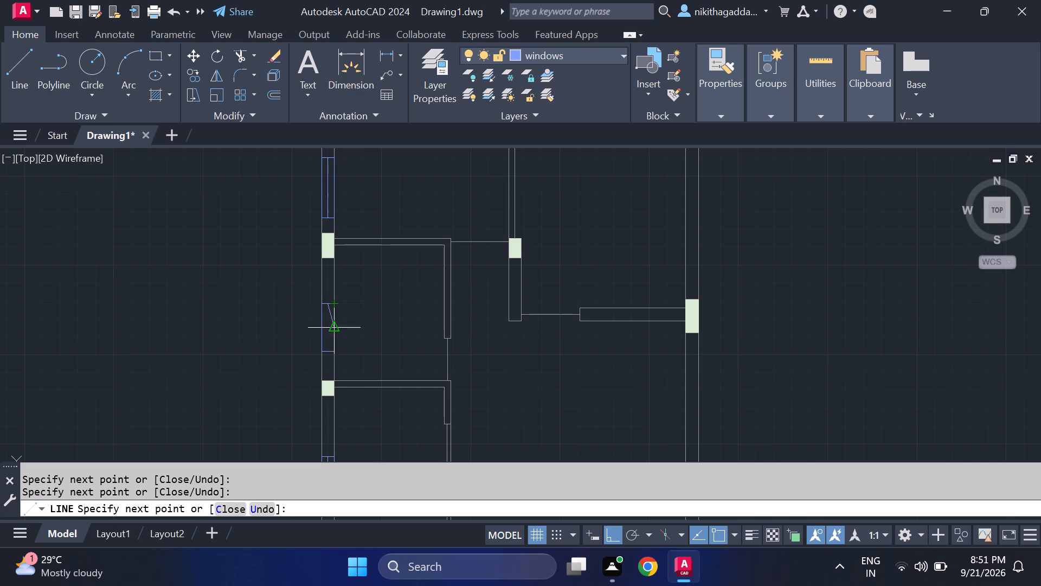
left_click(325, 347)
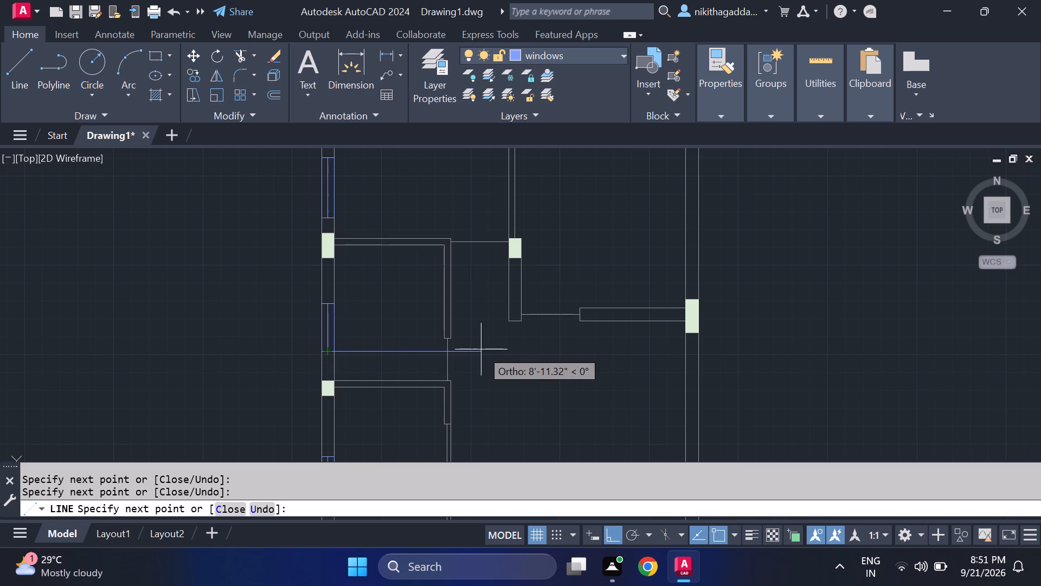
key("Return")
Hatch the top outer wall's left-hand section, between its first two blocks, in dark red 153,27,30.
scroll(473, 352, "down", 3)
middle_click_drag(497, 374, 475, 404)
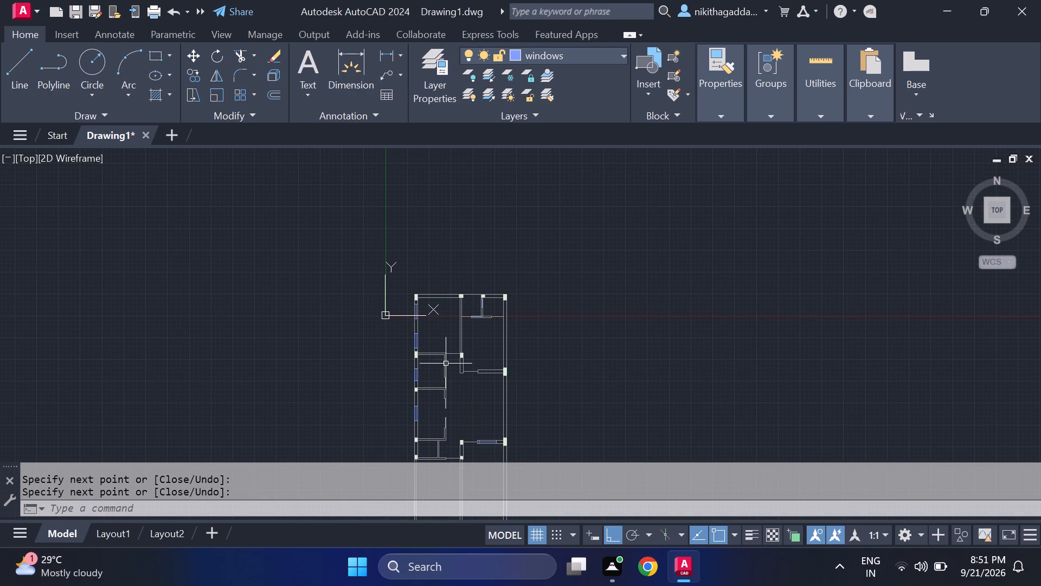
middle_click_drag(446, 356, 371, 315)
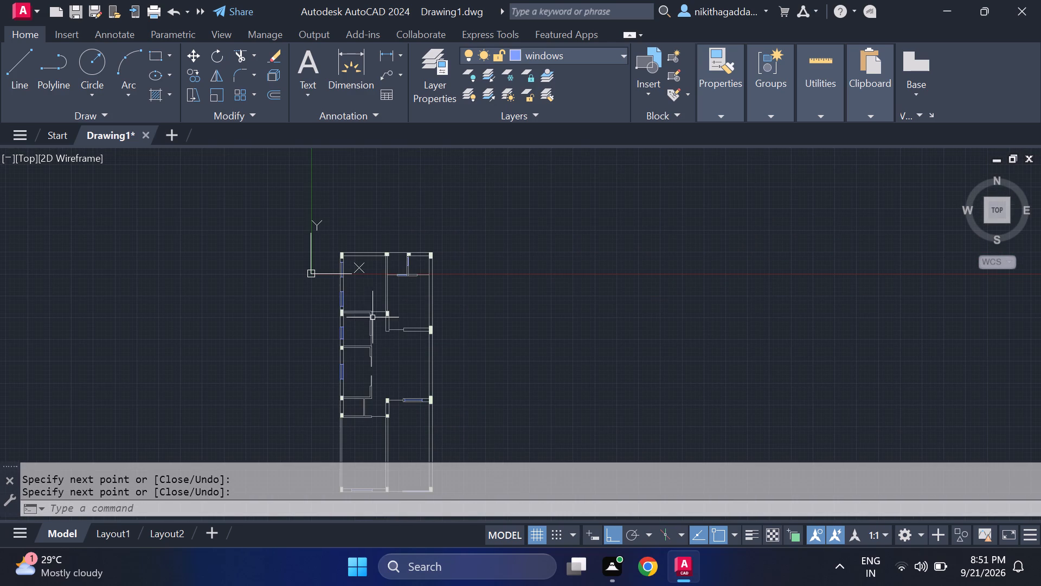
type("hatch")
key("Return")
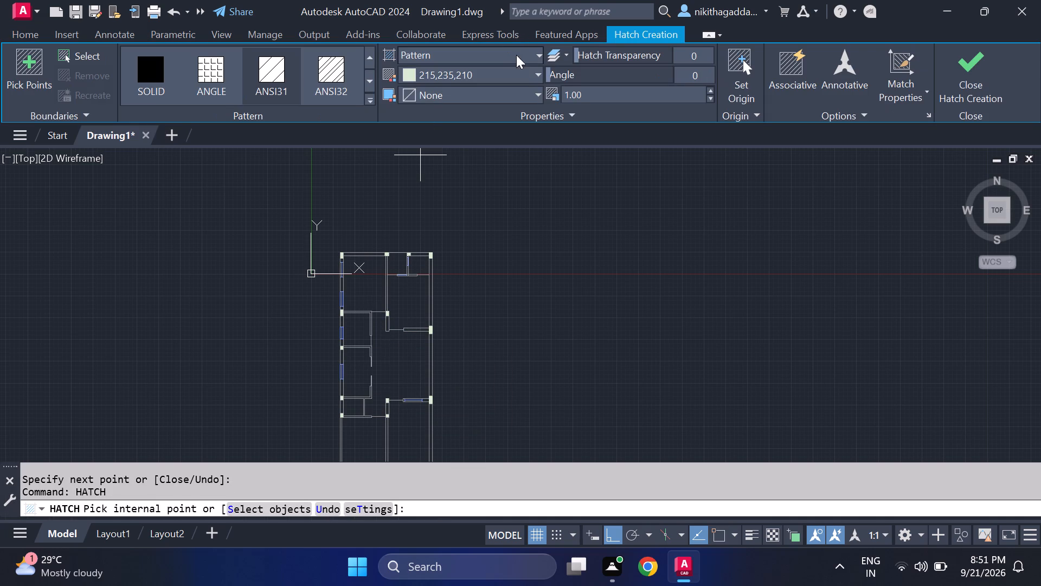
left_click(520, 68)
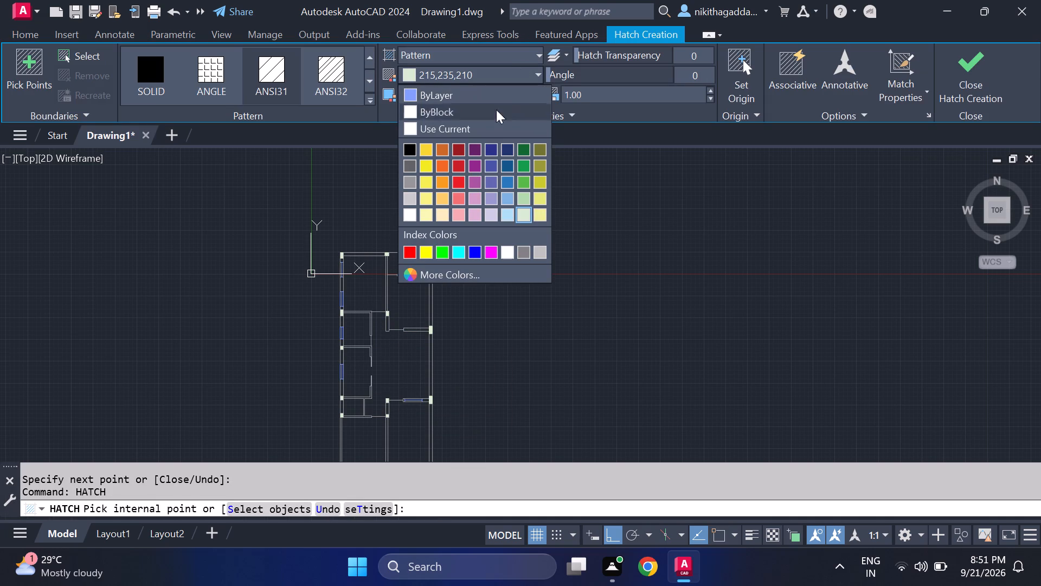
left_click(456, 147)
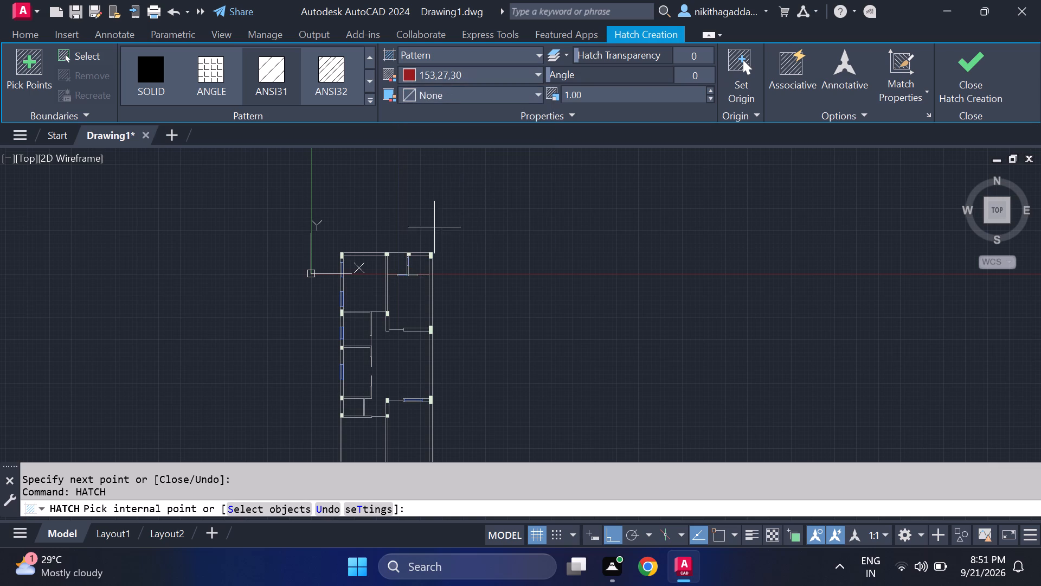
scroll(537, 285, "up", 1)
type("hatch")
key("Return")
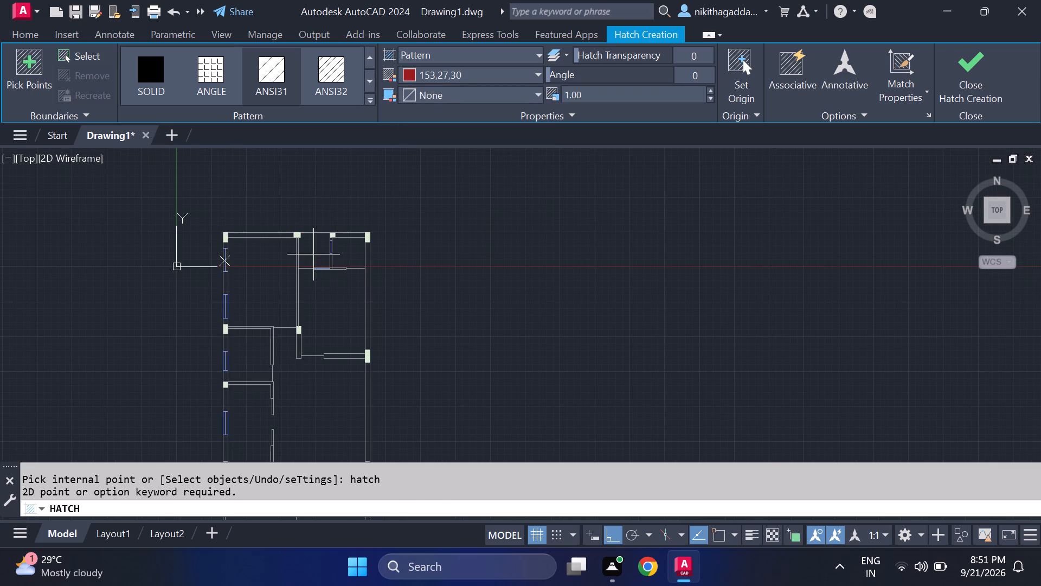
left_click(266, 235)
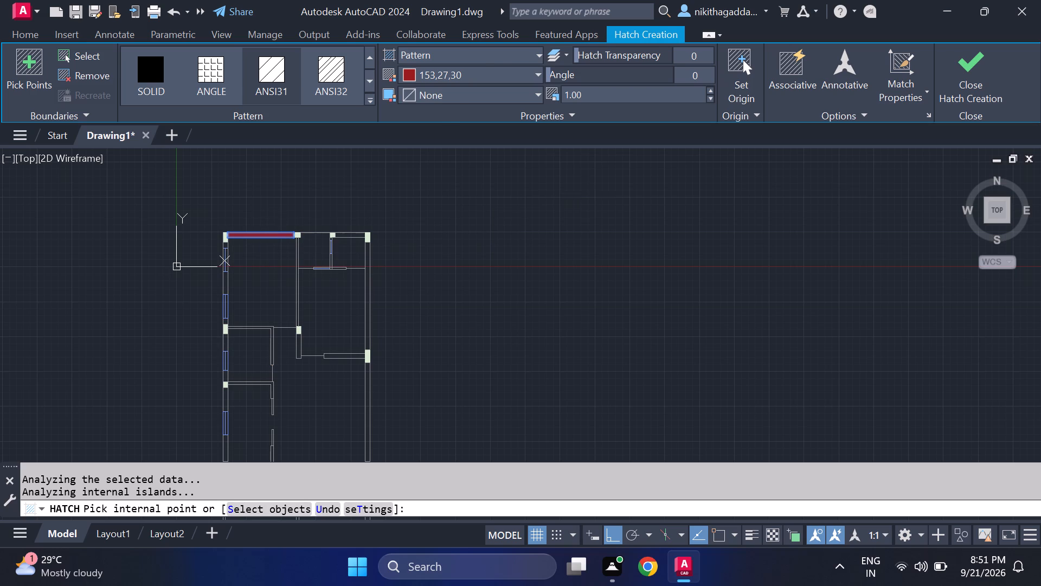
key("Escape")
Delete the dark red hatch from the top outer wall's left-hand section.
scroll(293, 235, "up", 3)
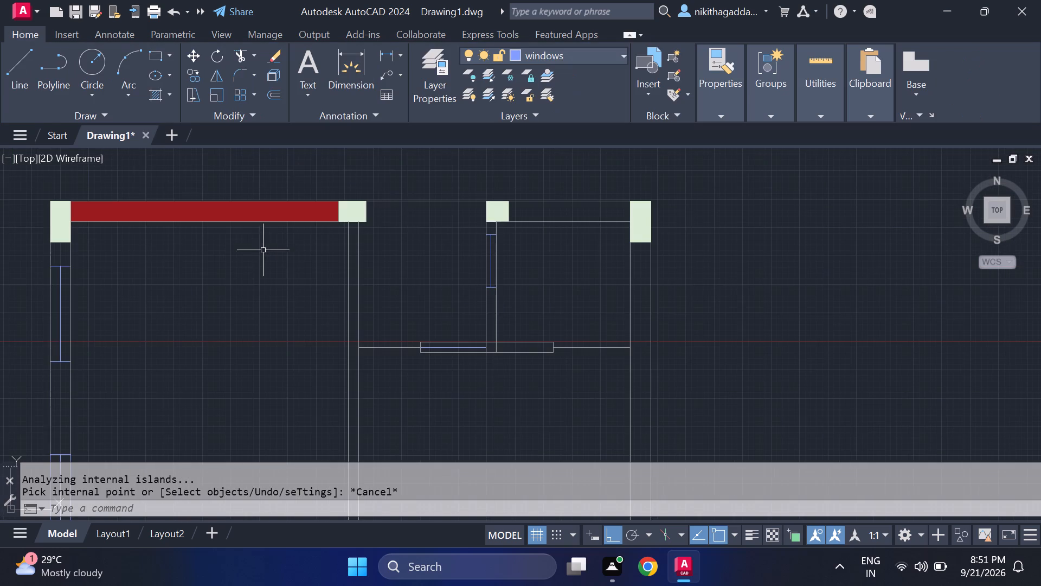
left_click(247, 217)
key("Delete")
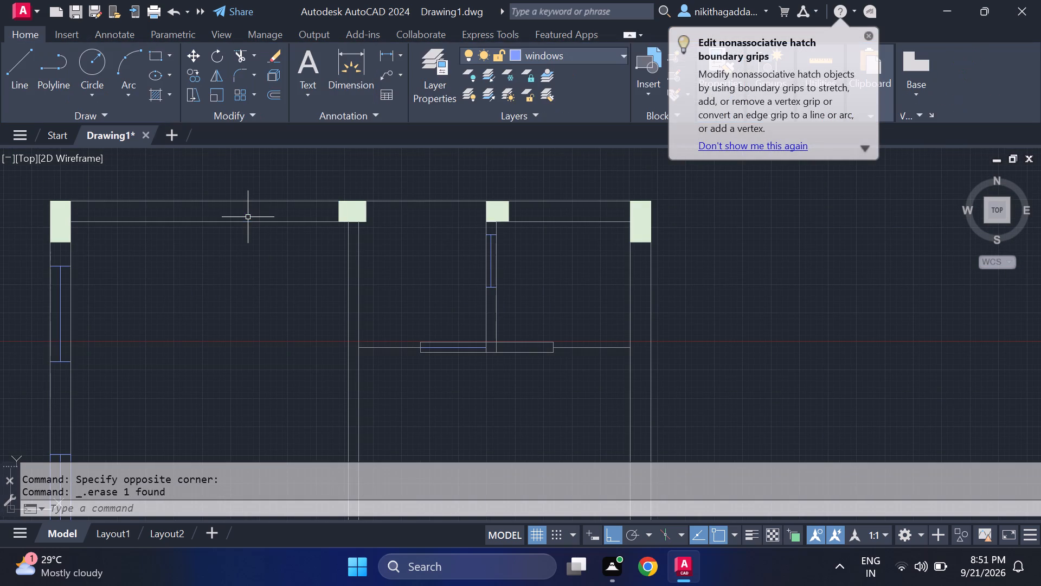
Change the colour of layer 0 to index colour 14.
left_click(612, 56)
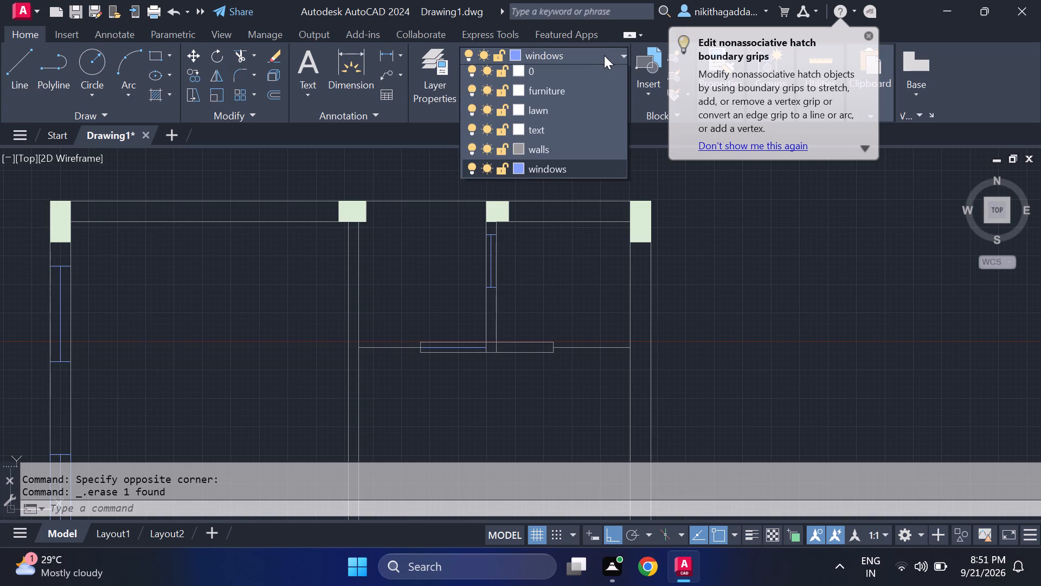
left_click(523, 77)
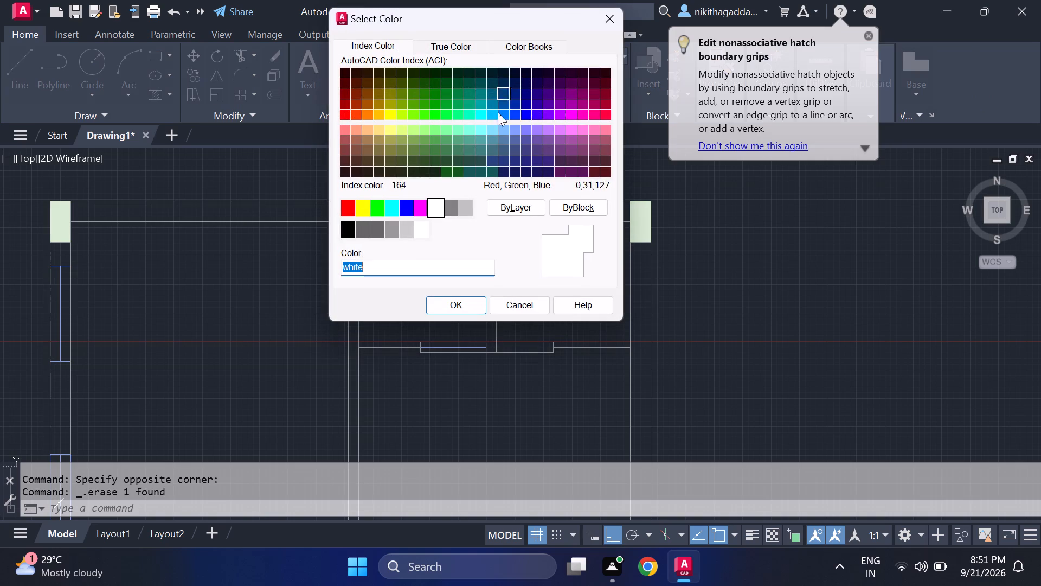
left_click(347, 93)
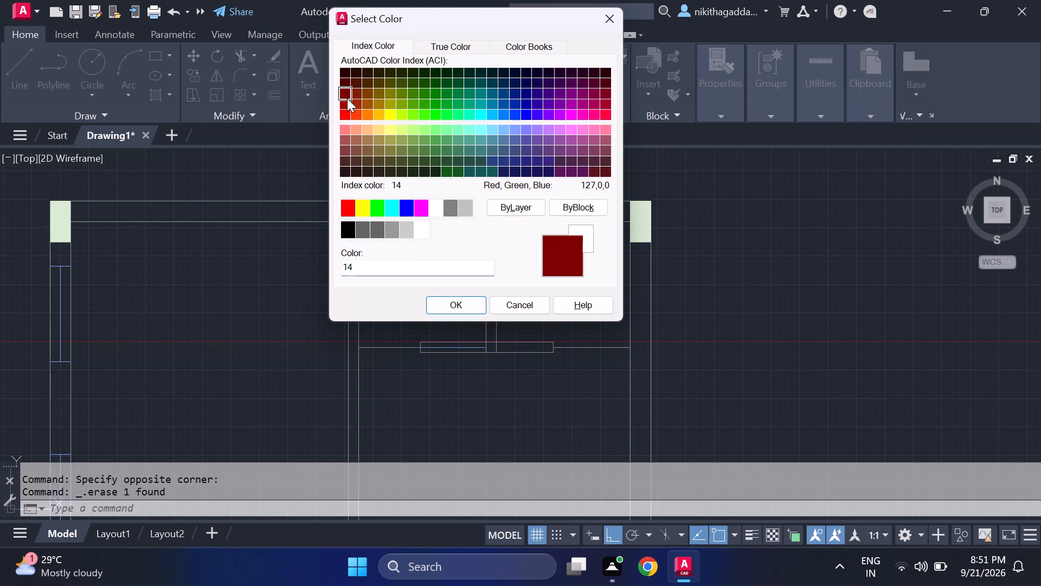
left_click(346, 107)
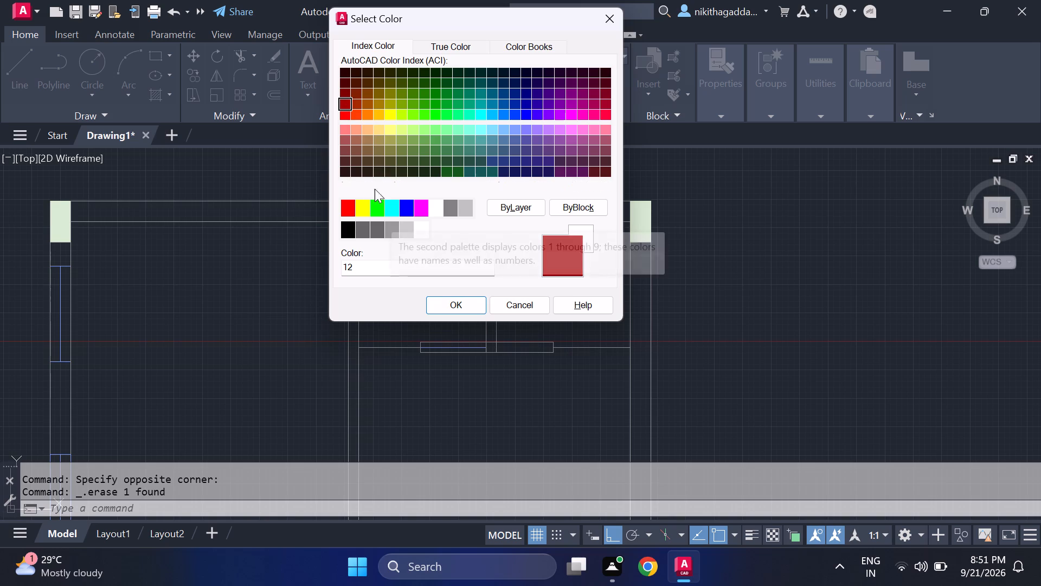
left_click(344, 94)
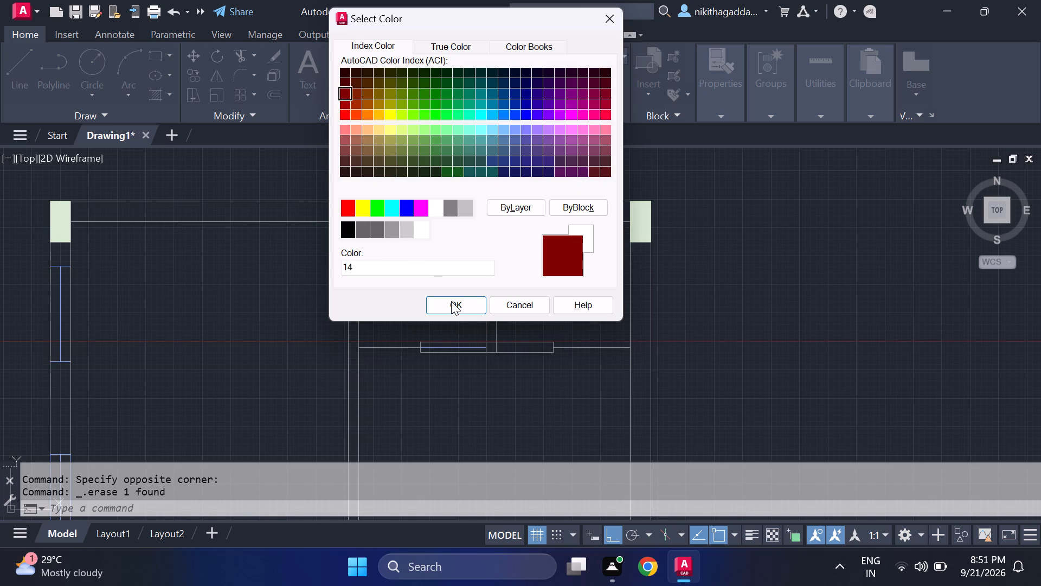
left_click(452, 302)
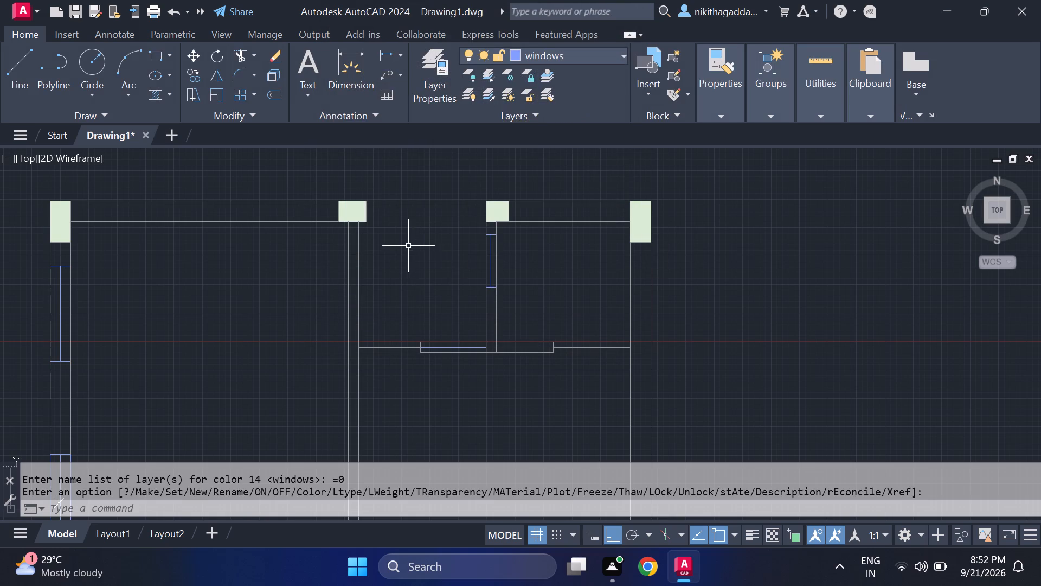
Set the hatch colour to ByLayer without hatching any area.
type("hatch")
key("Return")
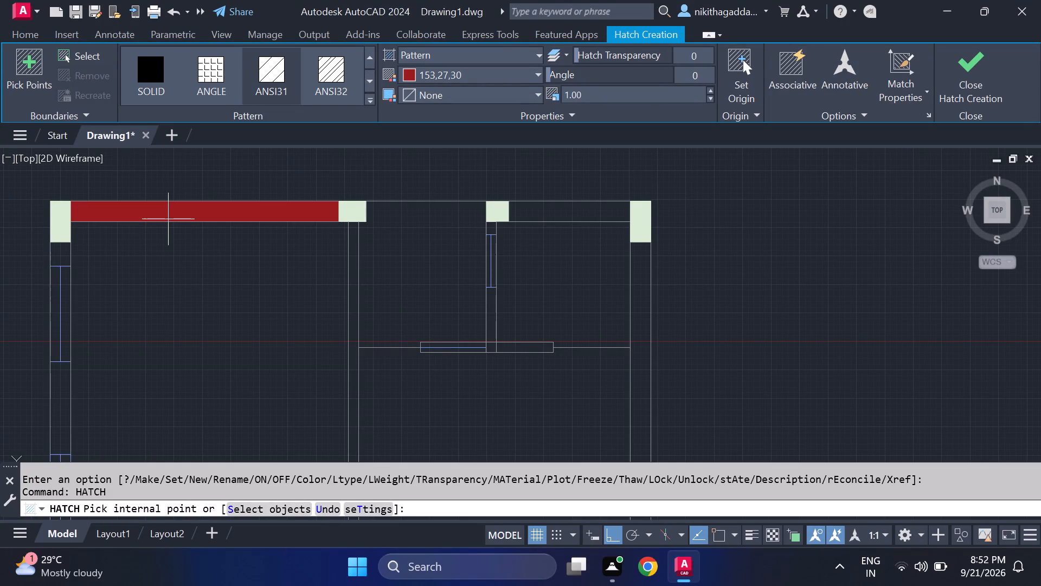
left_click(529, 78)
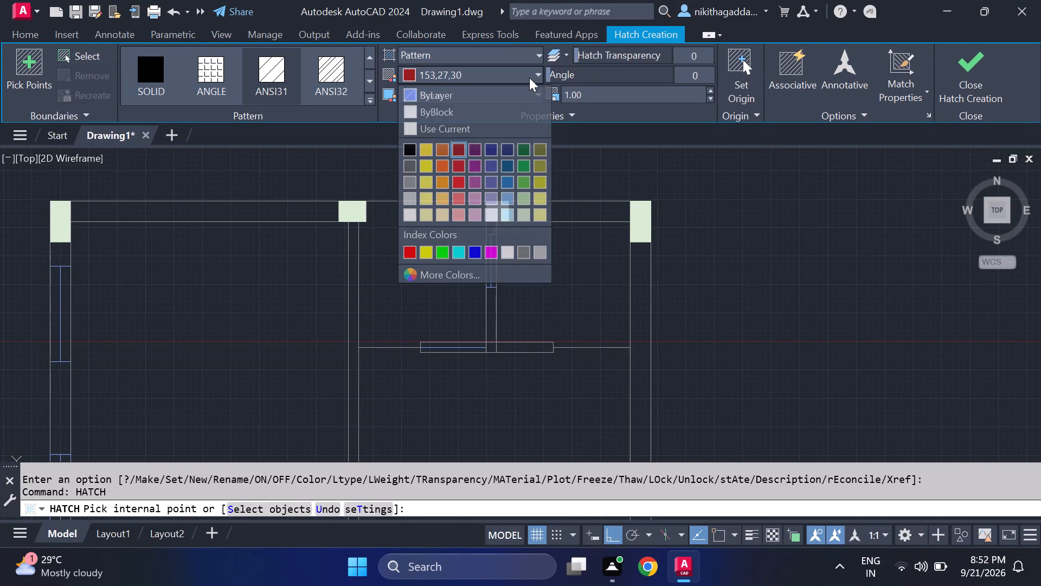
left_click(435, 108)
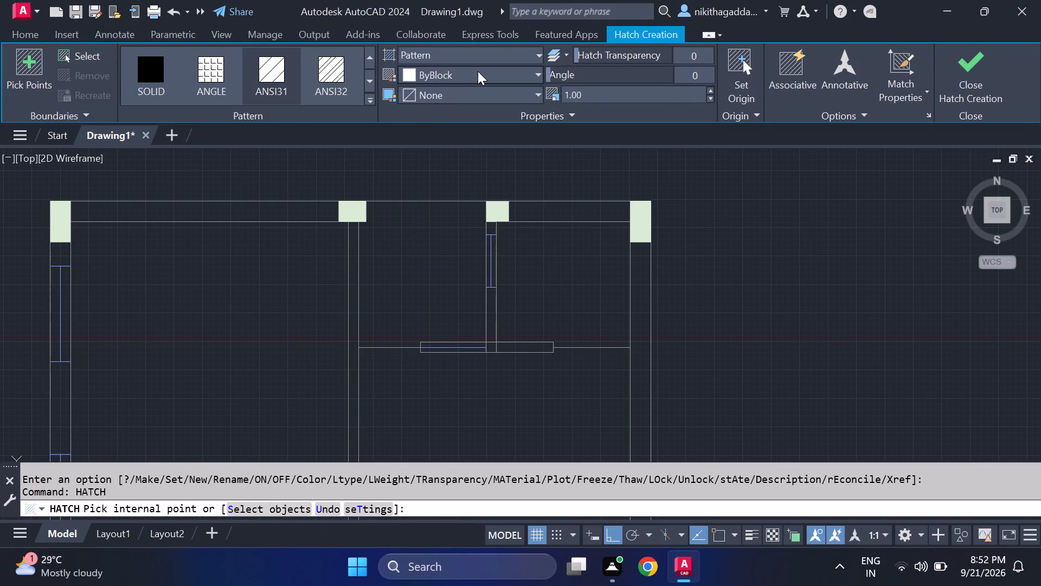
left_click(478, 71)
left_click(459, 97)
left_click(963, 56)
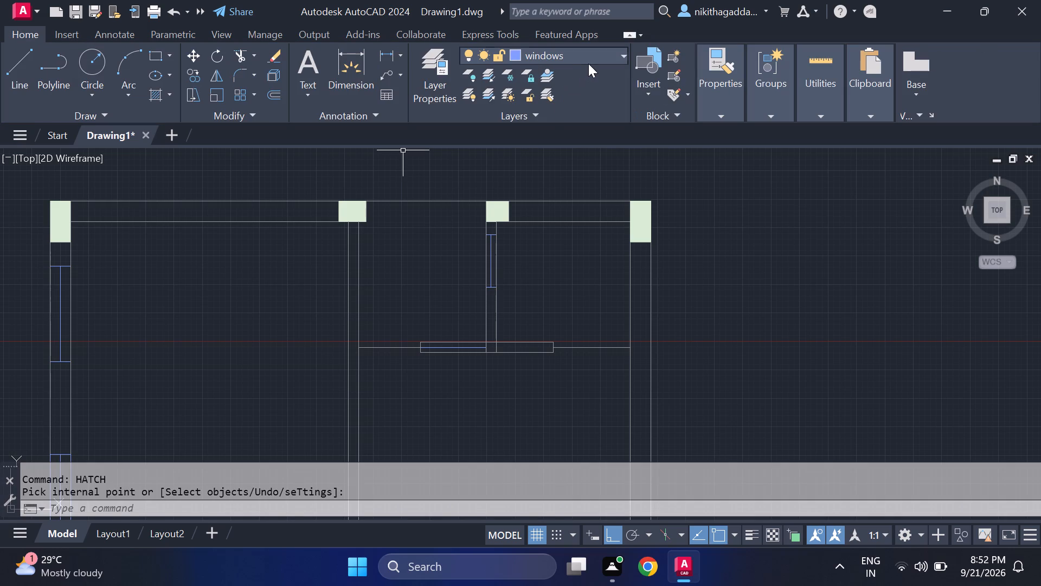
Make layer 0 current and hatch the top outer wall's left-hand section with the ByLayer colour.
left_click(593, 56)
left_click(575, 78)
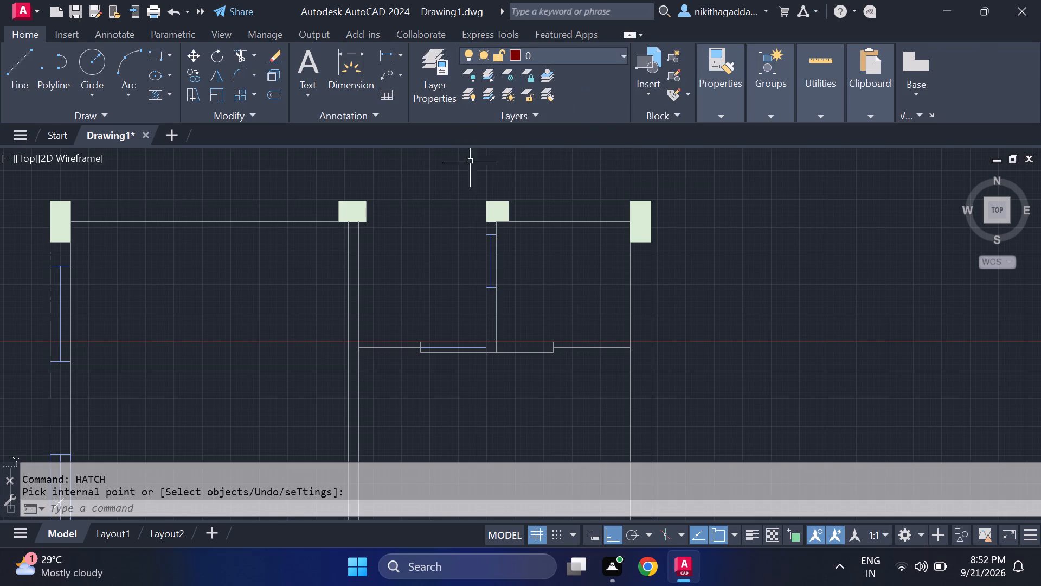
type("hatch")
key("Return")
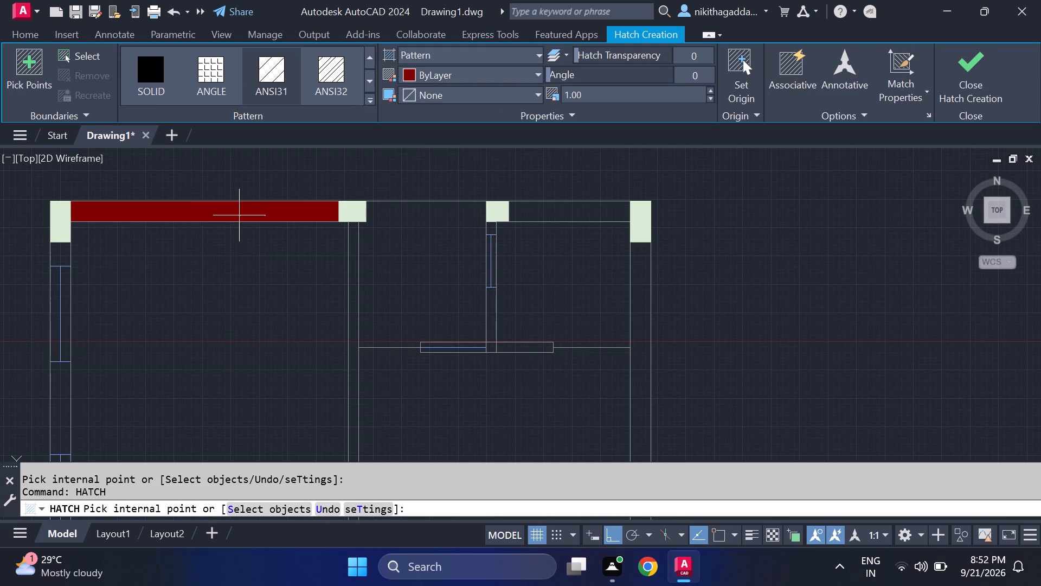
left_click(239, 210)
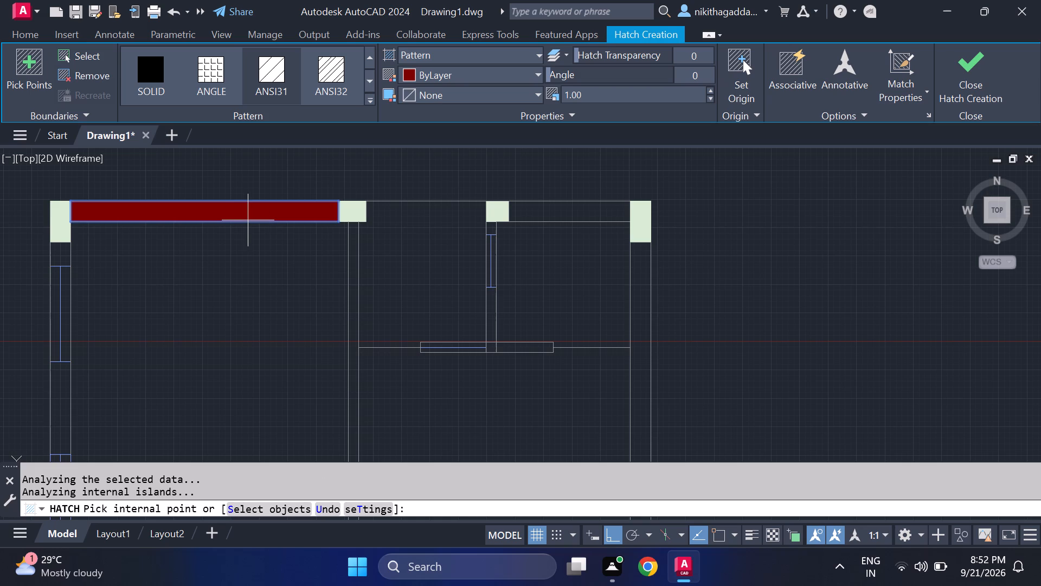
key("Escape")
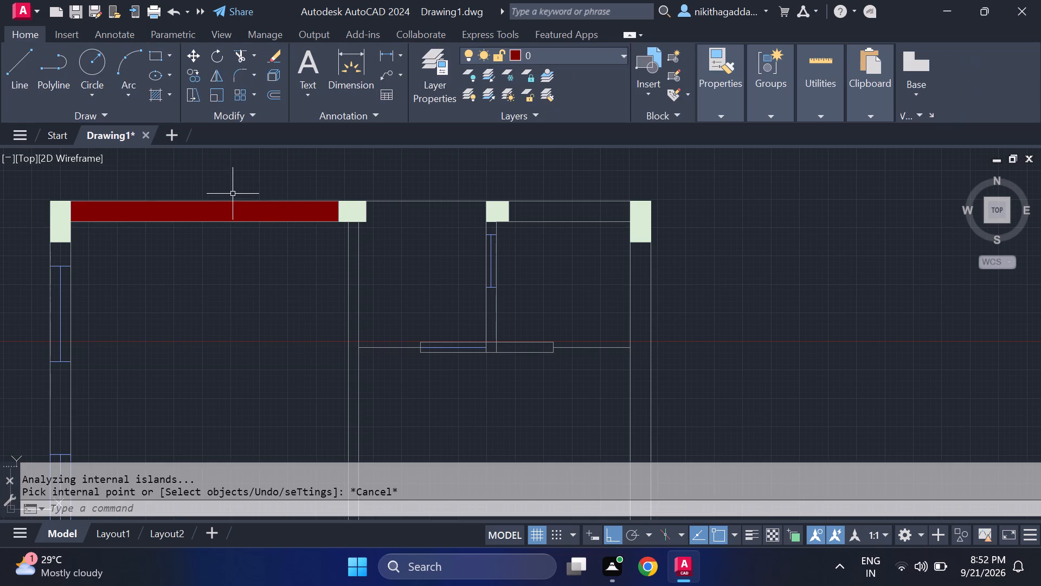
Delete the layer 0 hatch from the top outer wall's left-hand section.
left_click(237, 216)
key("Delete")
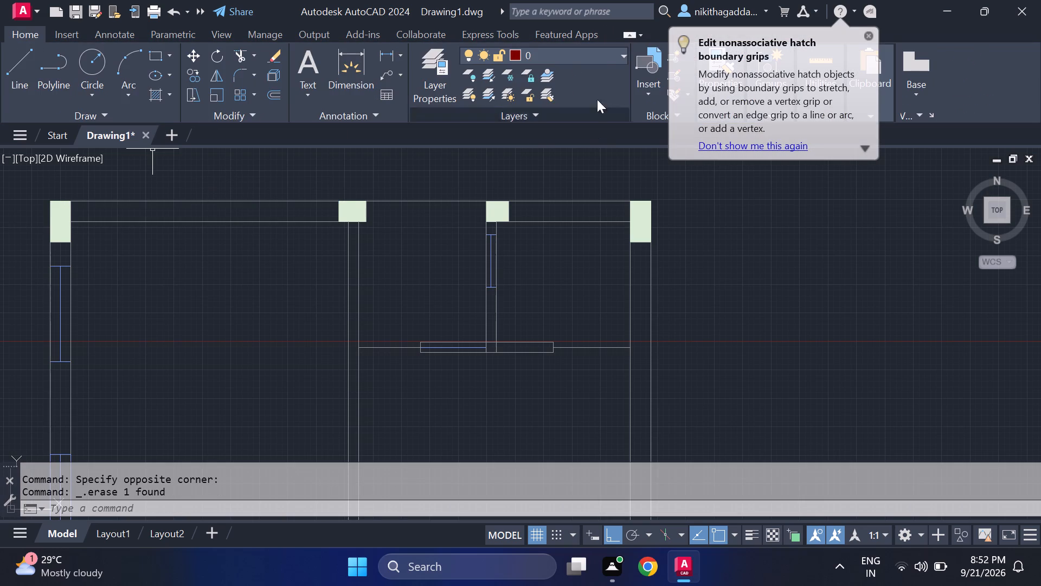
Make the windows layer current and draw a rectangular window outline with a lengthwise centre line in the top outer wall's left-hand section.
left_click(601, 55)
left_click(555, 172)
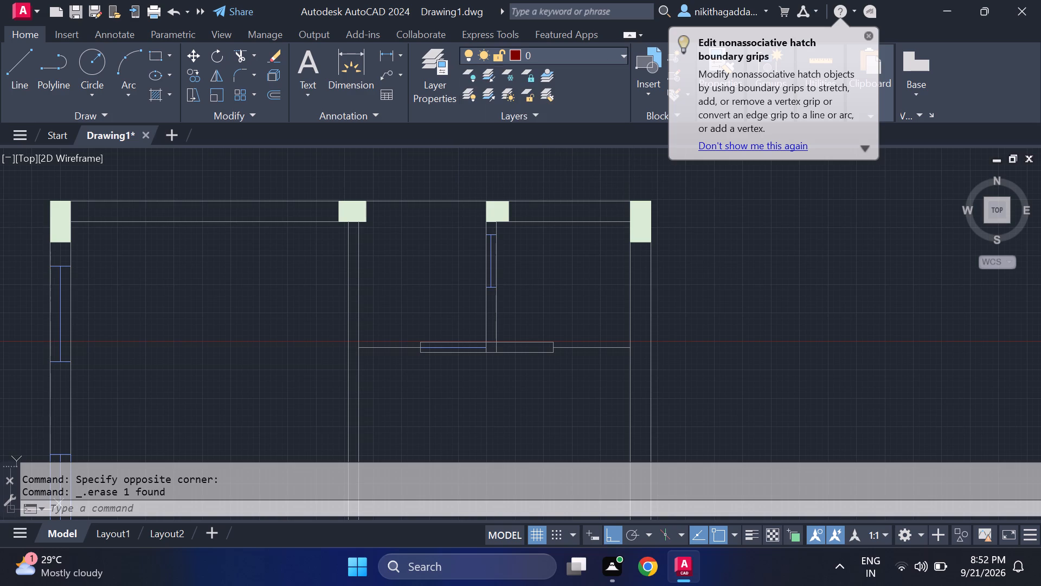
key("l")
key("Return")
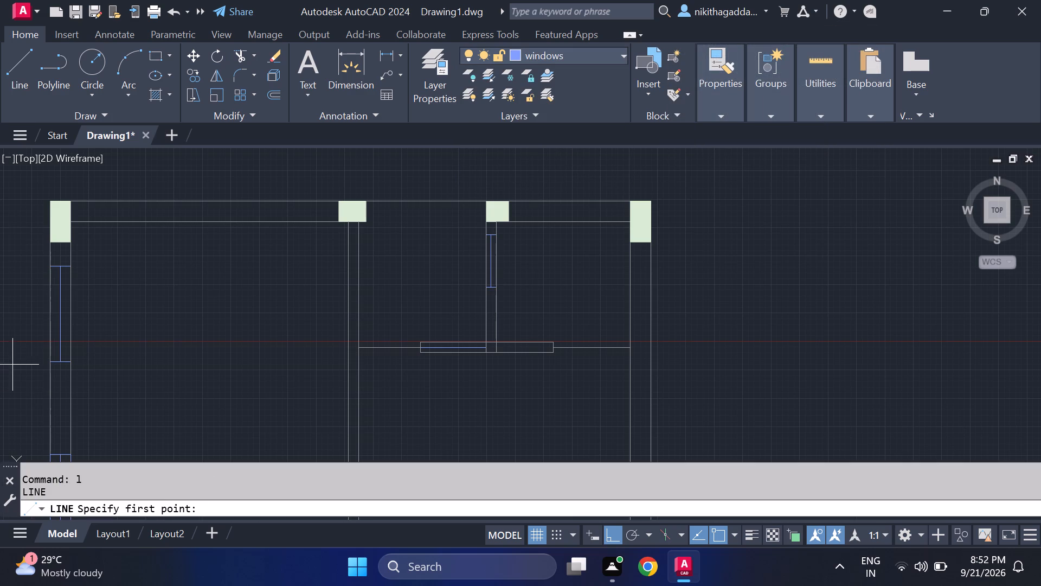
left_click(114, 203)
left_click(110, 226)
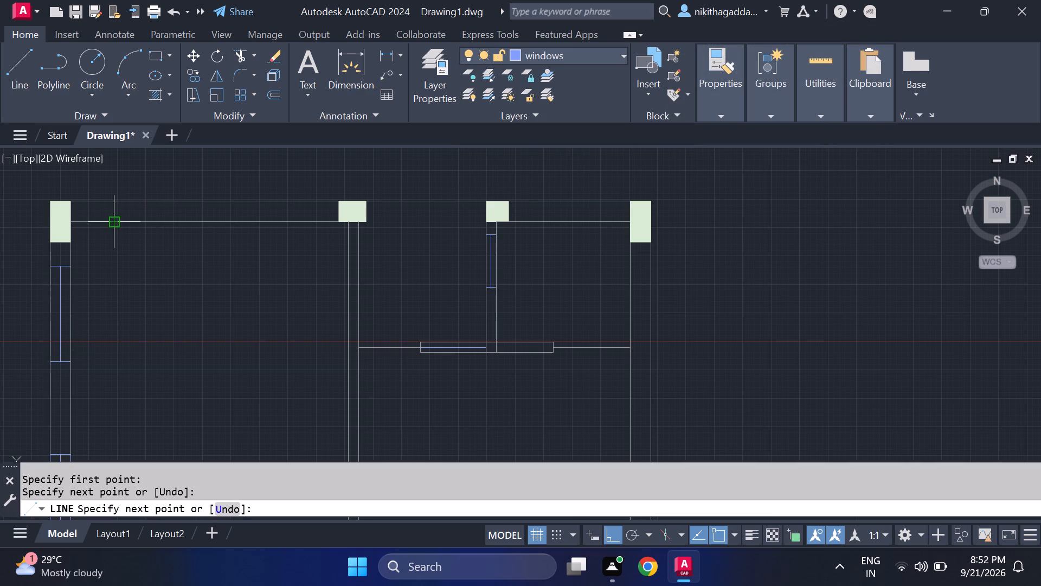
left_click(268, 221)
left_click(273, 199)
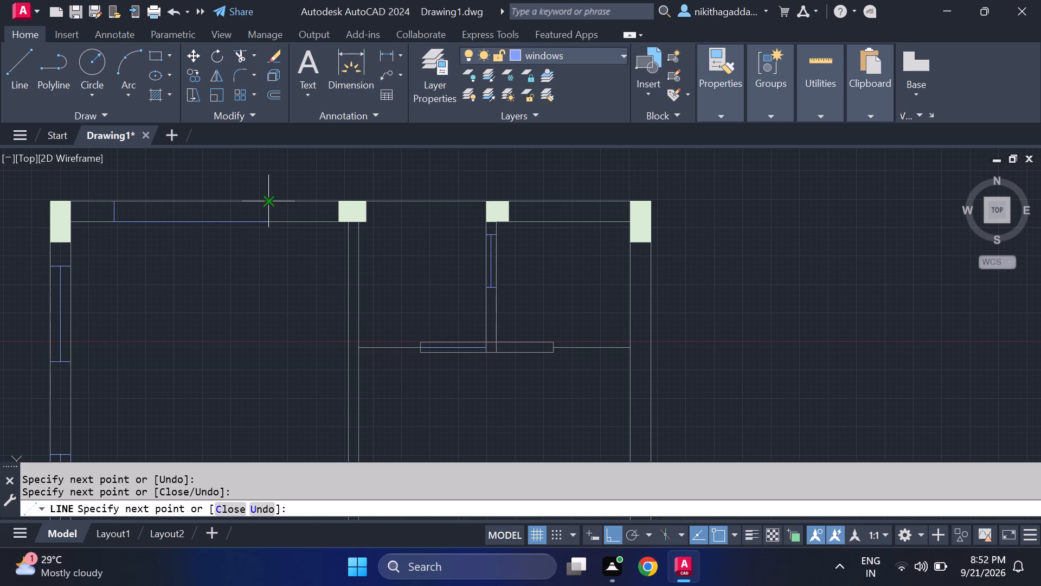
left_click(117, 203)
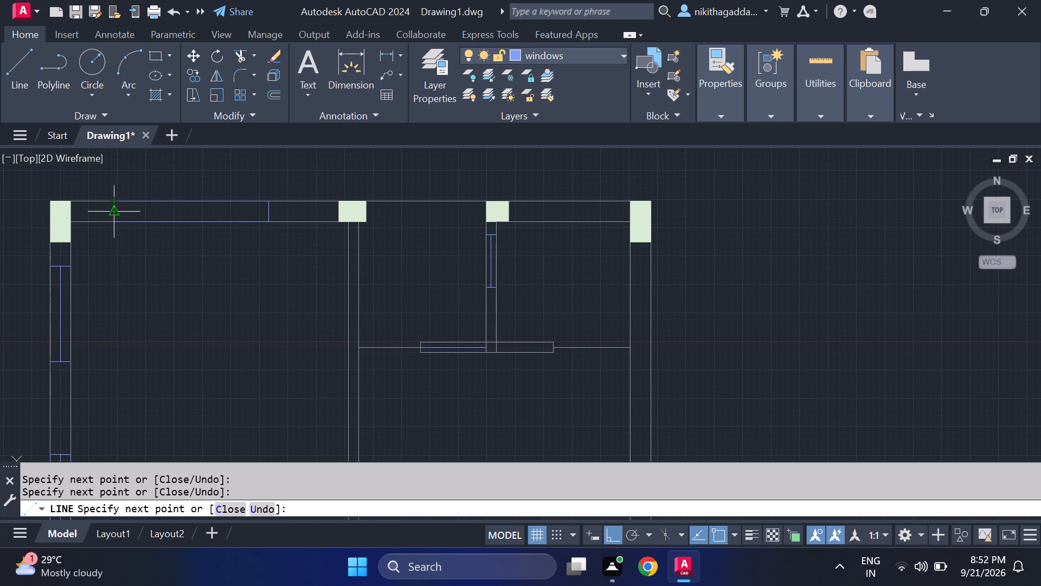
left_click(117, 210)
left_click(265, 209)
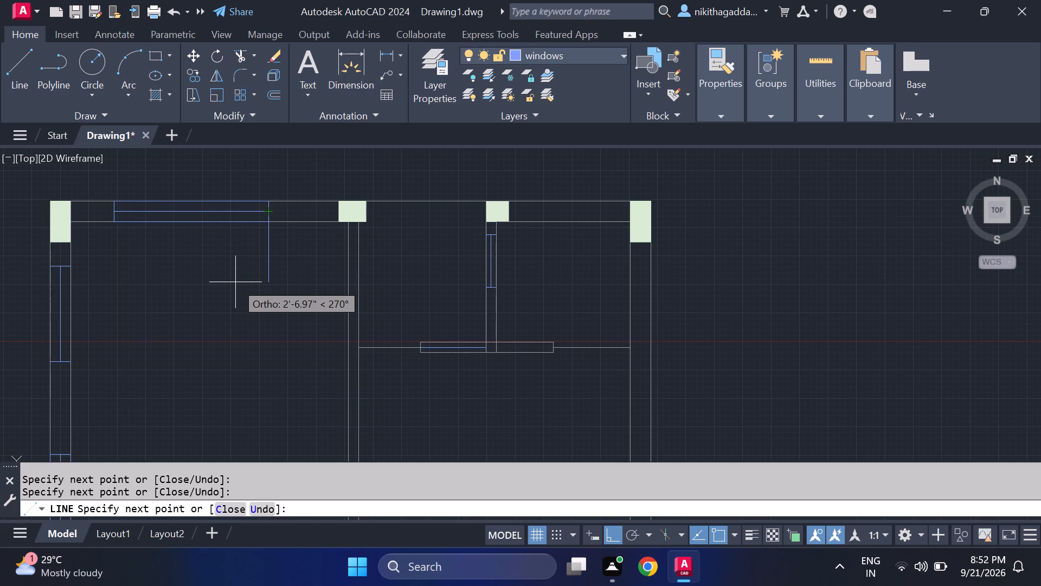
key("Escape")
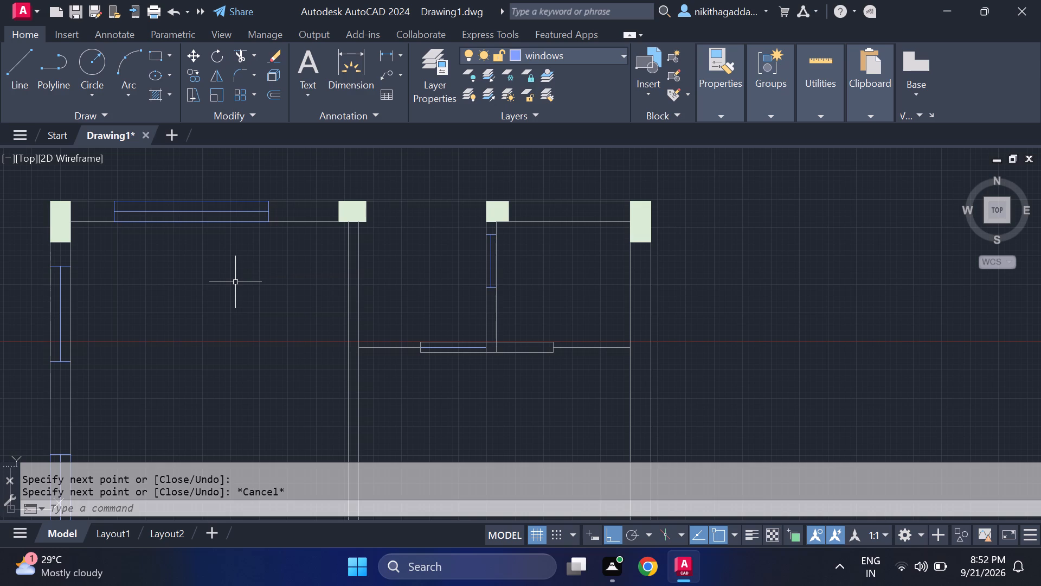
Delete the two long edge lines of the new window in the top outer wall.
left_click(208, 201)
left_click(202, 222)
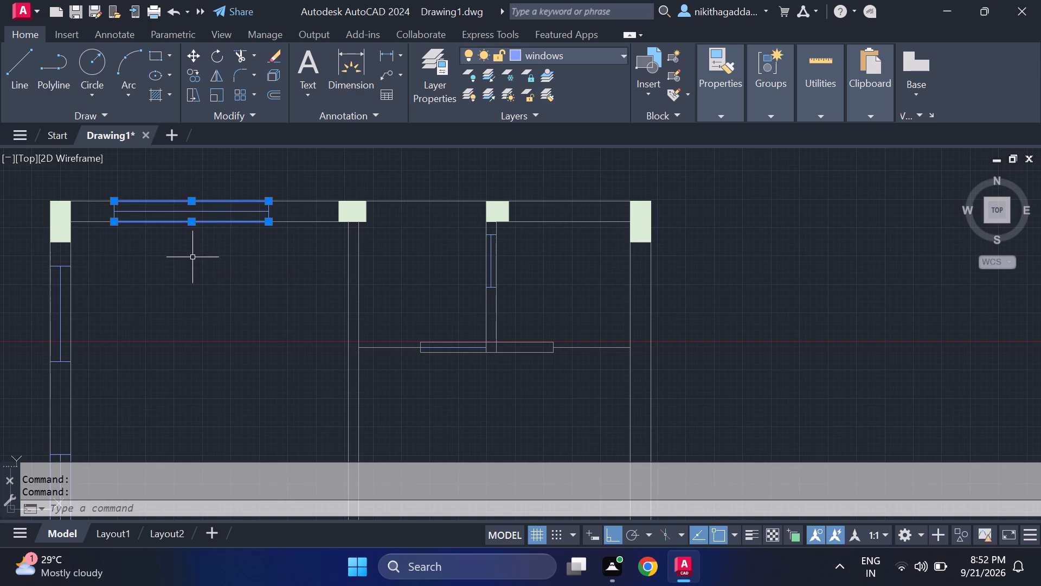
key("Delete")
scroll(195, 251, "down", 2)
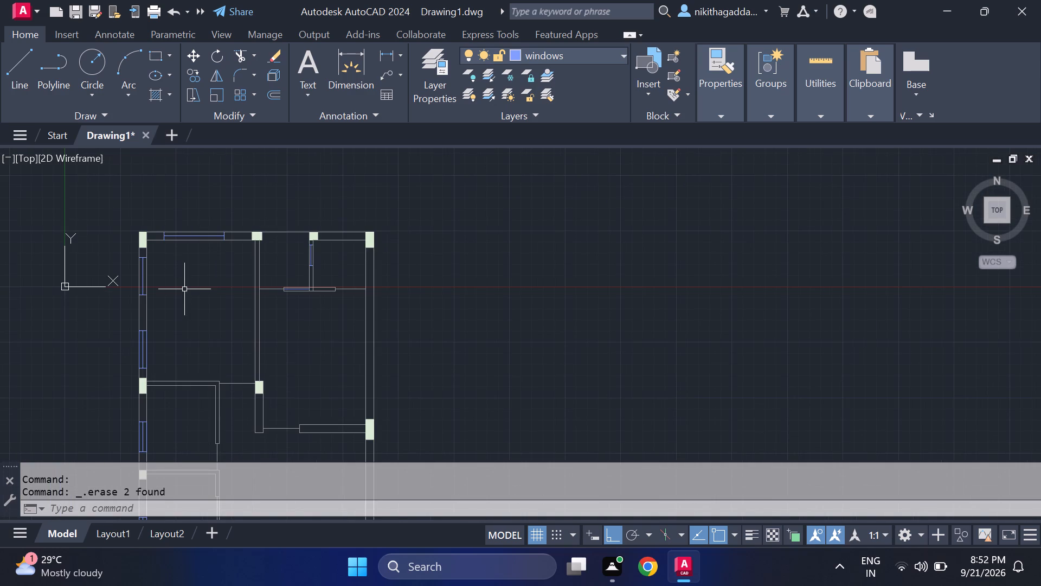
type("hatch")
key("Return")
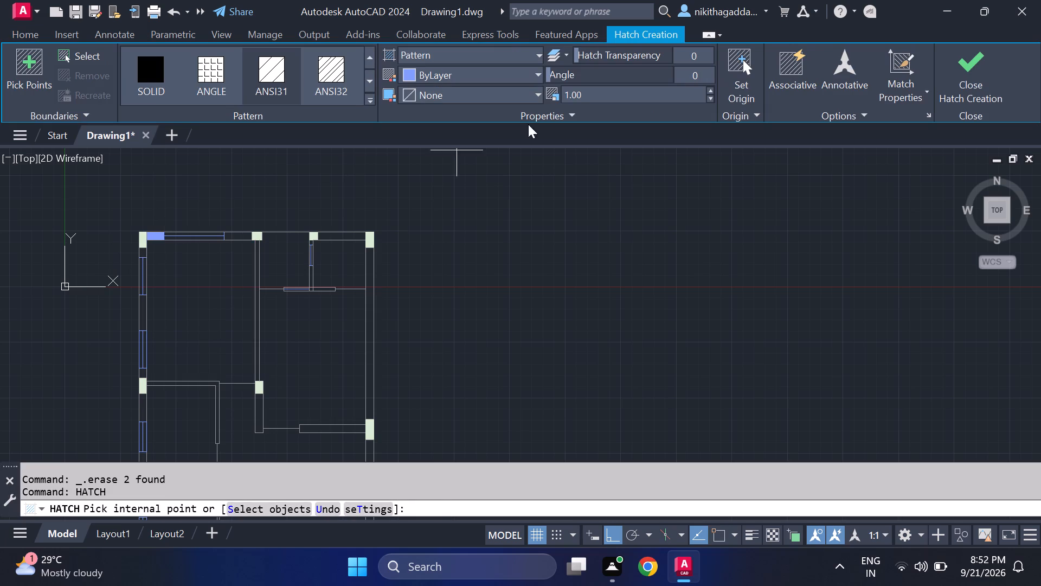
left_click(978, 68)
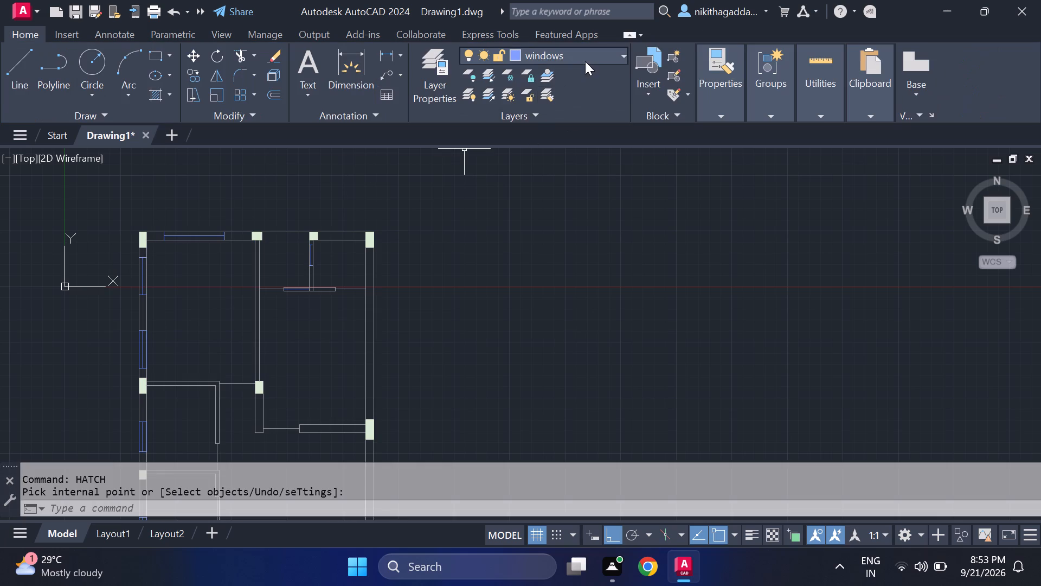
Make layer 0 current and hatch the top outer wall on both sides of its window and in the right-hand section, using the ByLayer colour.
left_click(589, 59)
left_click(575, 80)
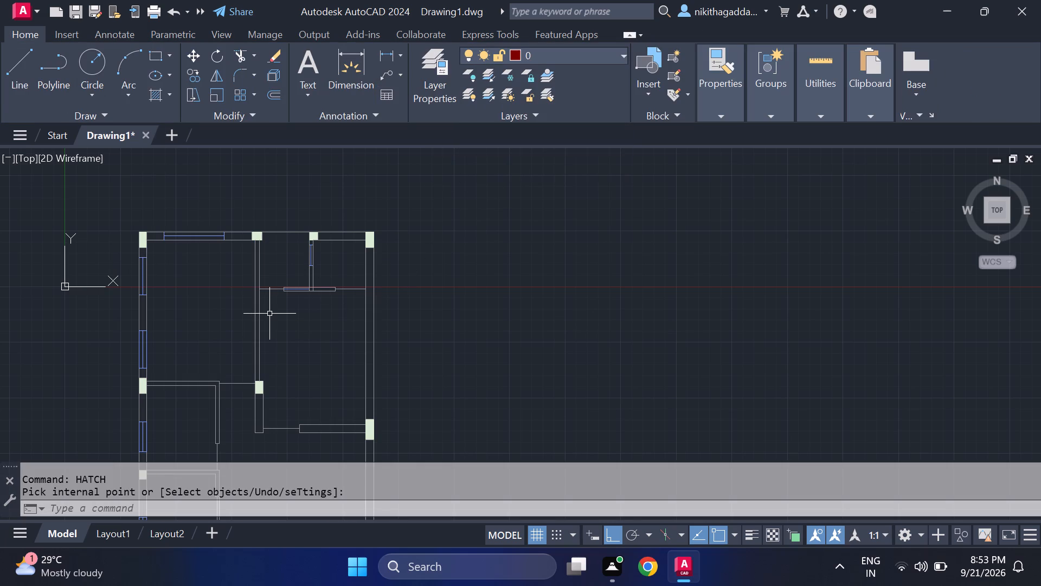
key("space")
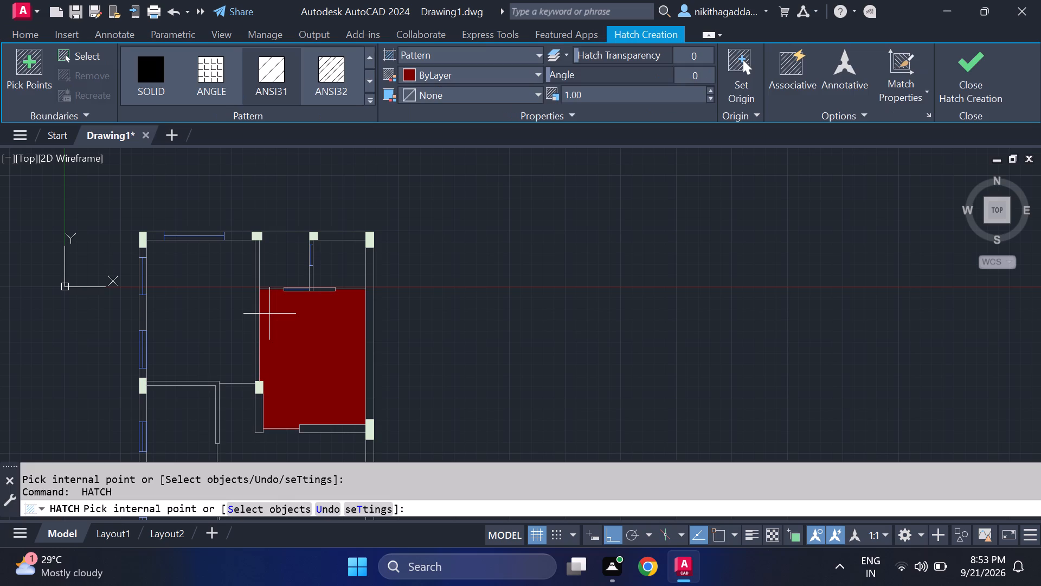
scroll(167, 240, "up", 2)
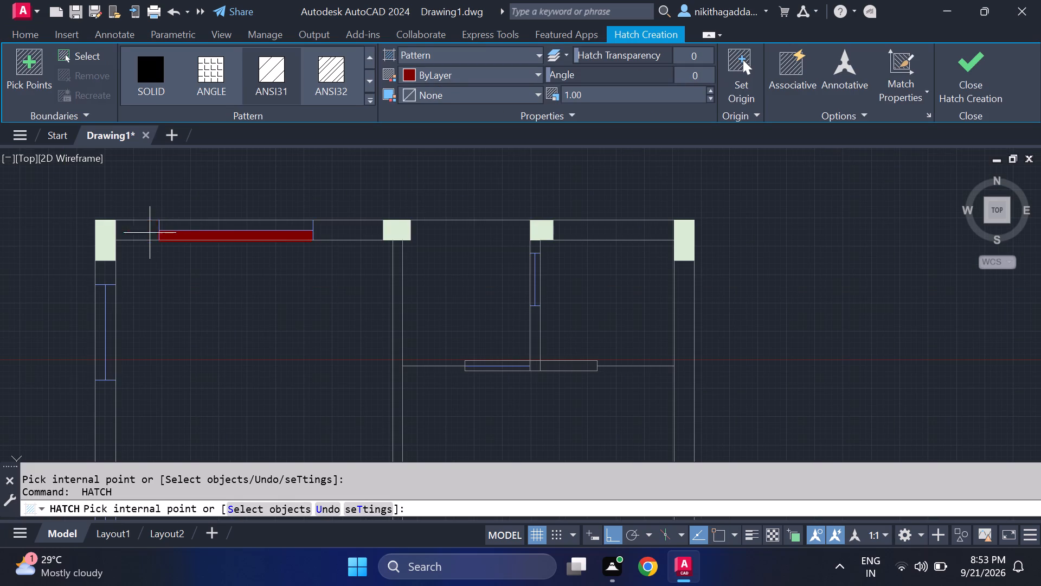
left_click(150, 233)
left_click(364, 229)
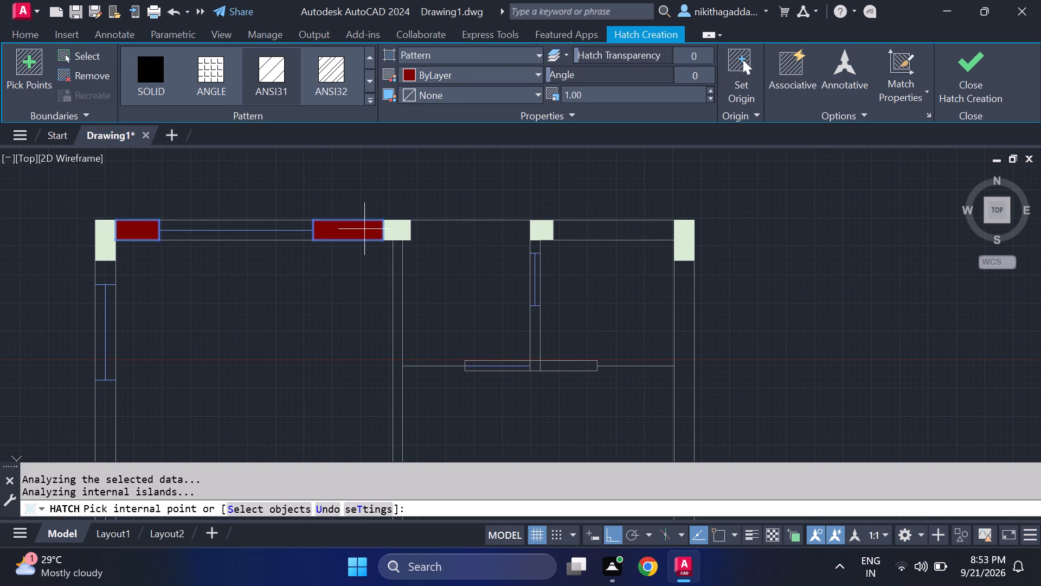
left_click(596, 227)
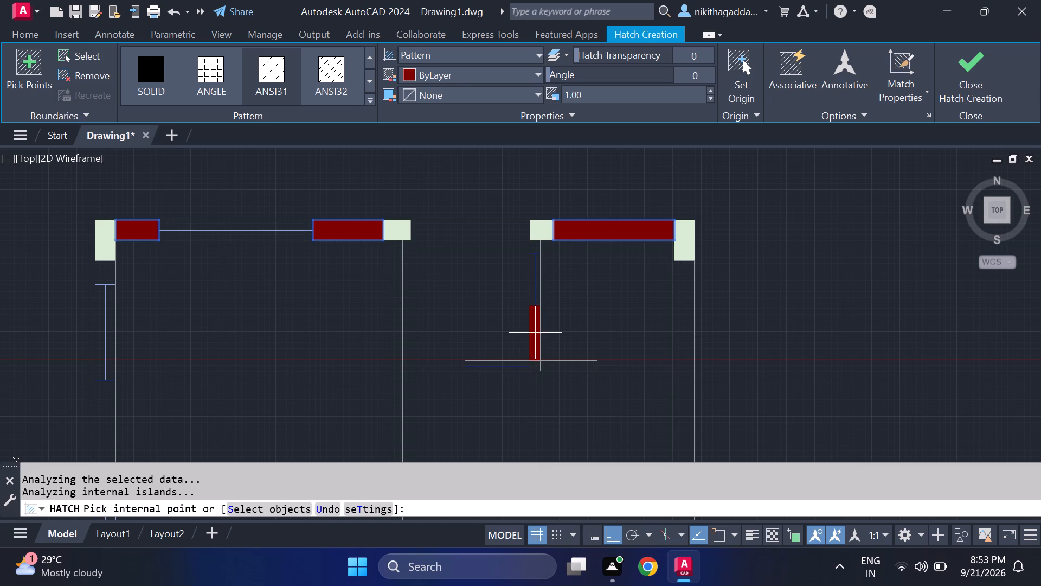
Add the small top room's partition to the hatch: both pieces beside its window, the bottom junction and the short wall right of it.
left_click(535, 332)
left_click(537, 247)
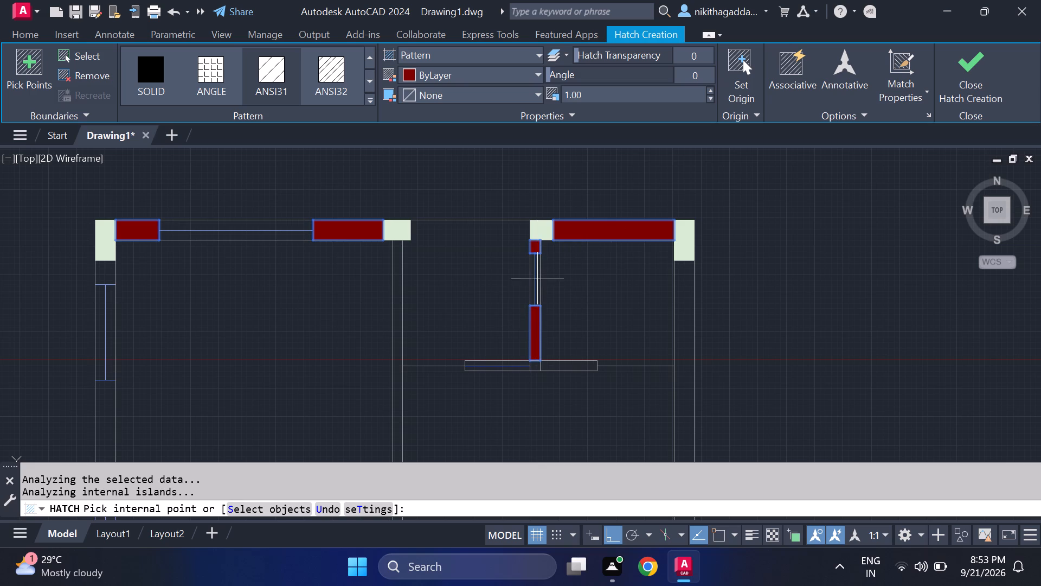
left_click(536, 368)
left_click(568, 366)
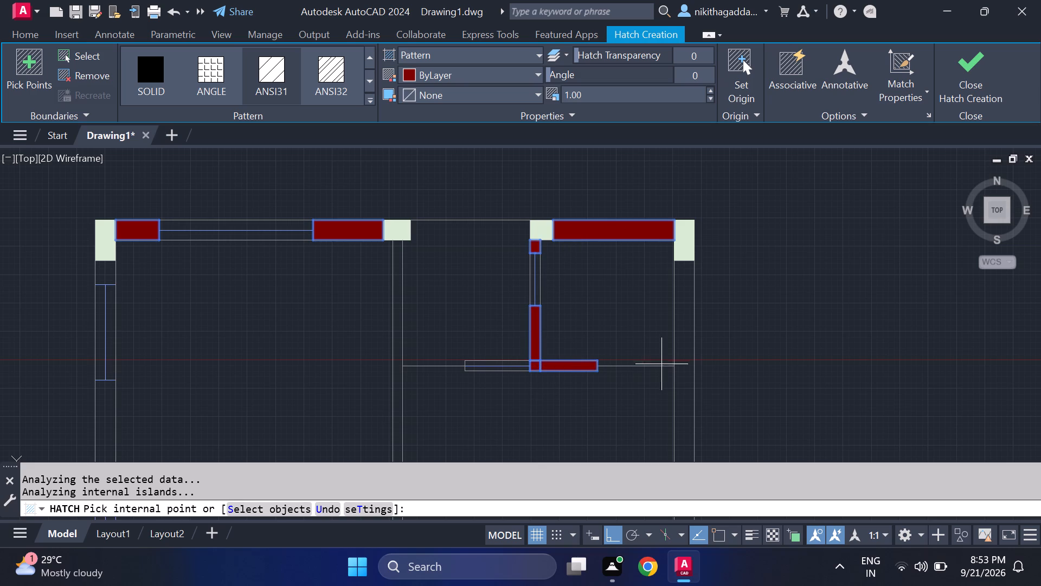
Add the upper right outer wall, the horizontal wall at its lower end, and the central vertical wall above and below its block to the hatch.
left_click(684, 354)
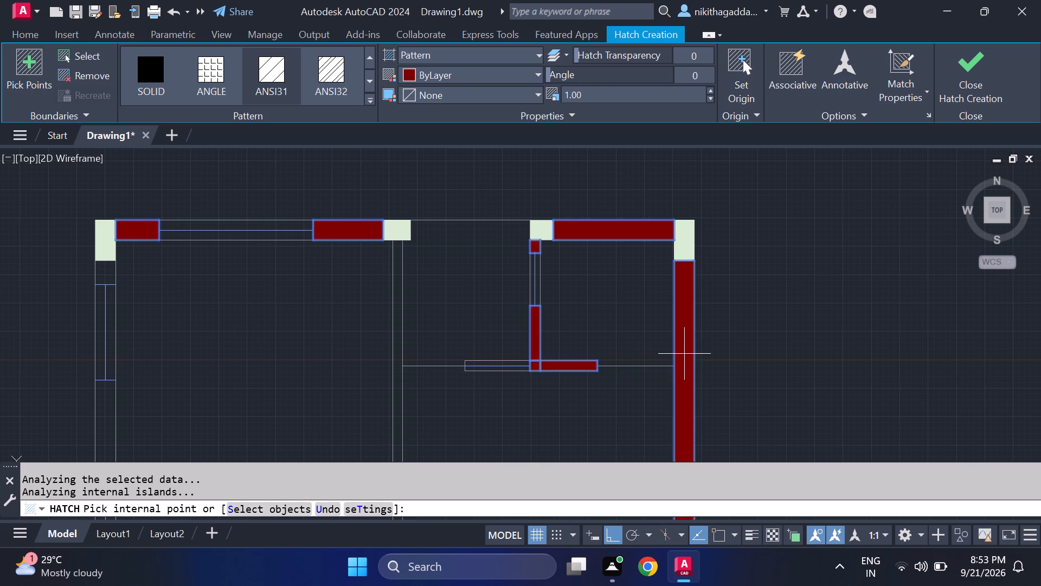
scroll(686, 354, "down", 2)
middle_click_drag(741, 387, 694, 249)
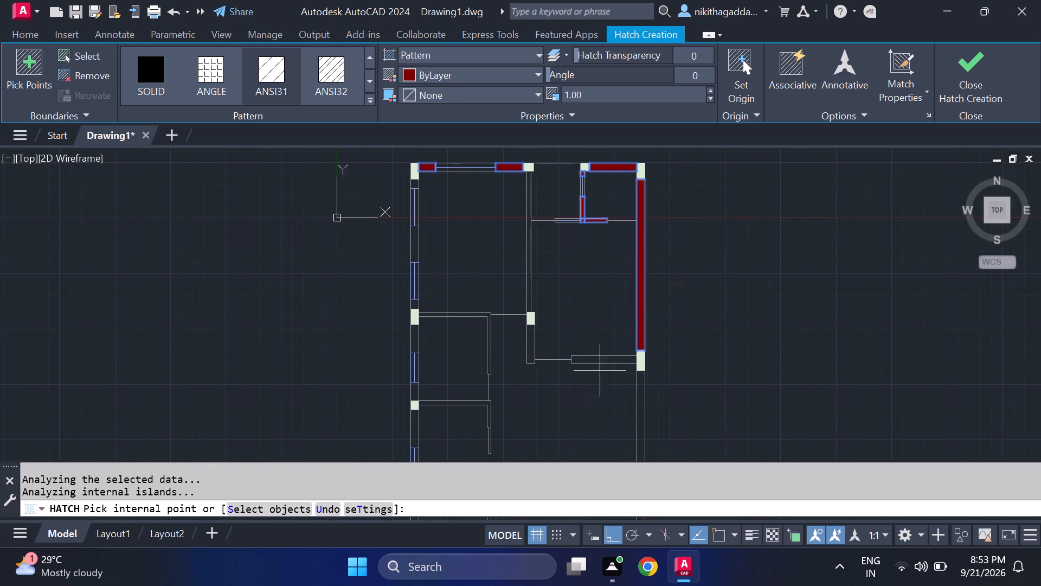
left_click(606, 361)
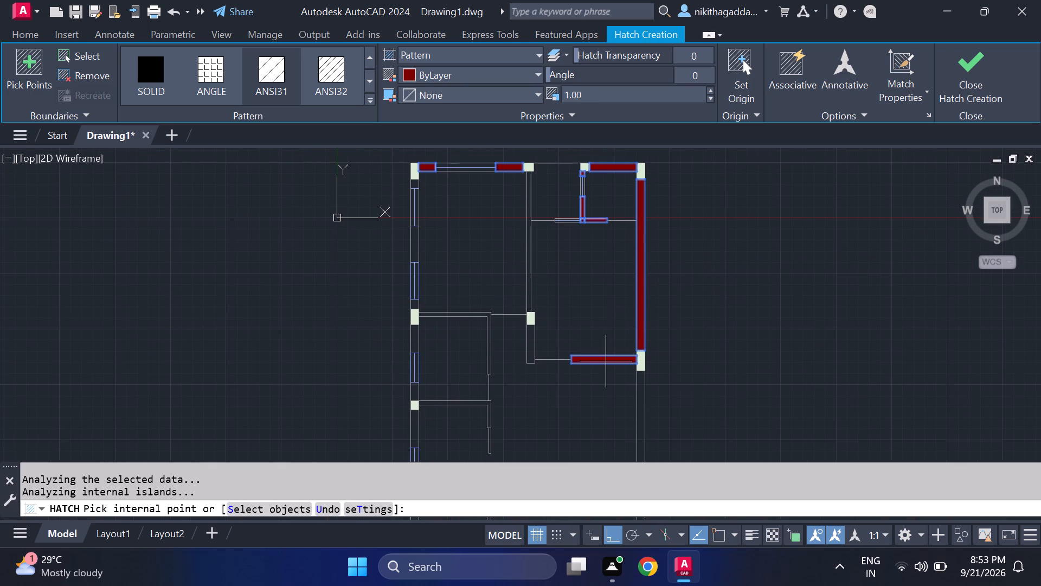
left_click(534, 344)
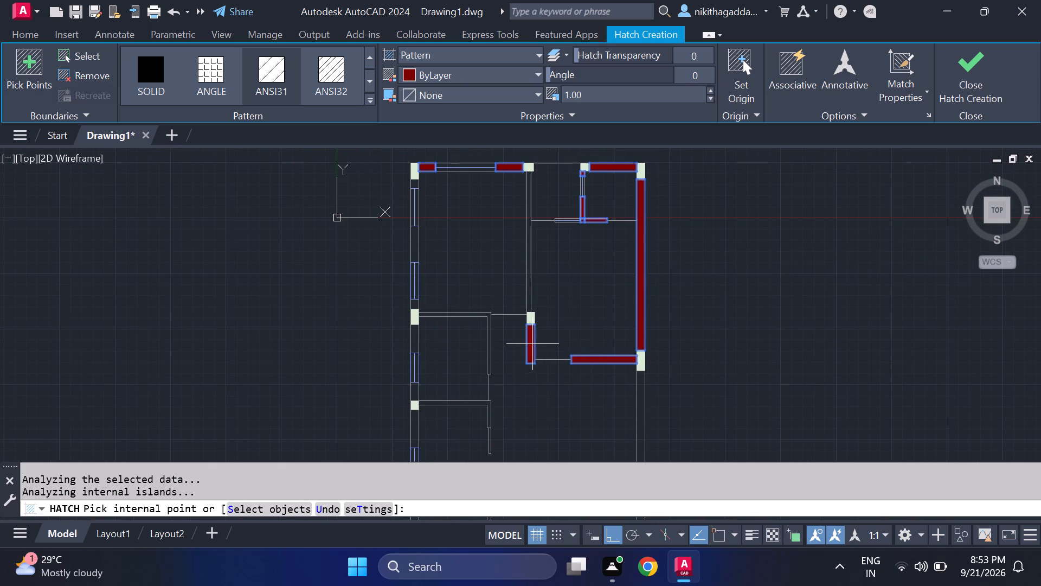
left_click(528, 289)
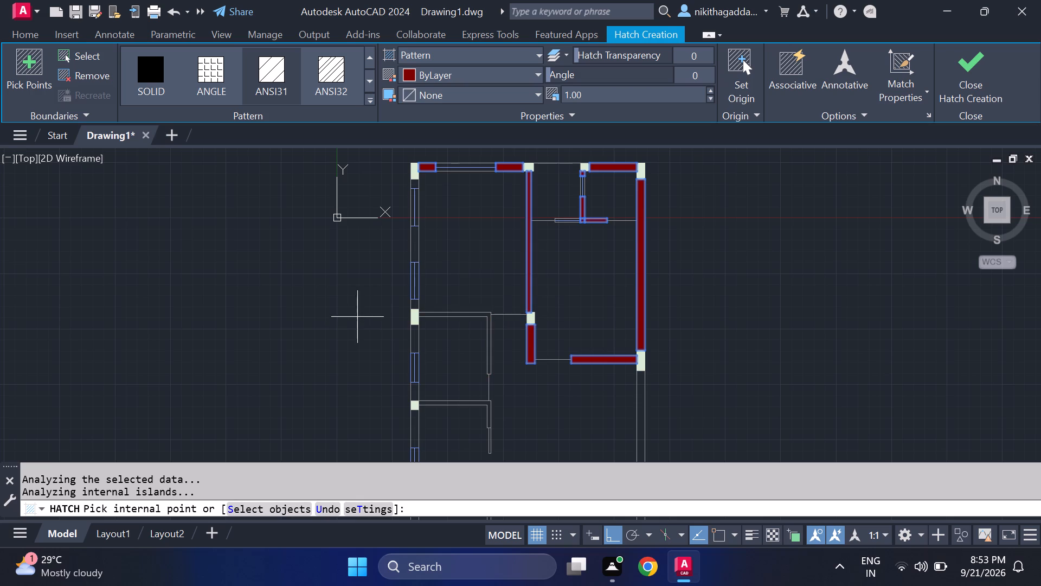
Add the four upper left outer wall sections between the windows and blocks to the hatch.
left_click(415, 244)
left_click(416, 182)
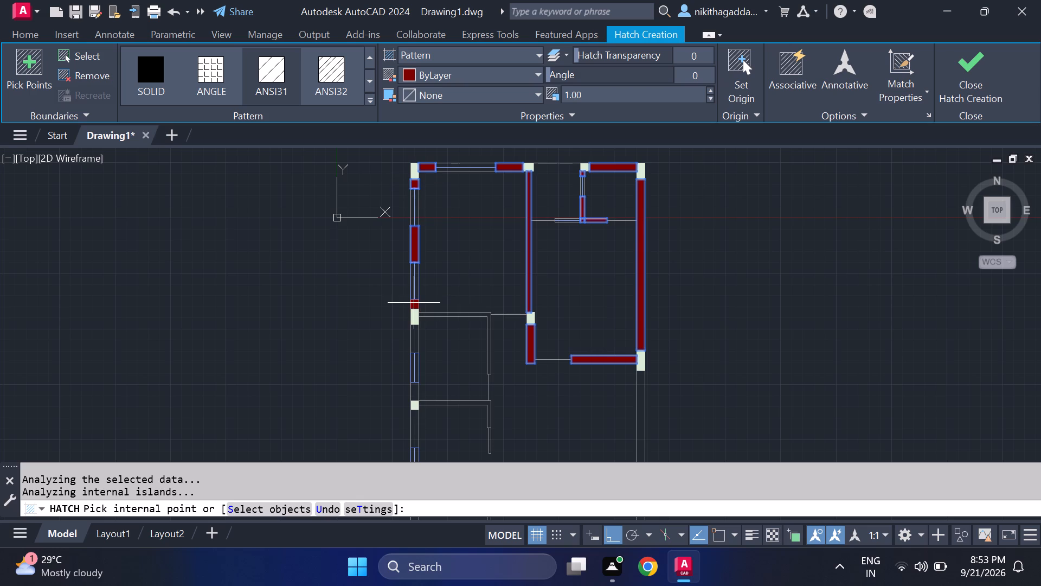
left_click(414, 303)
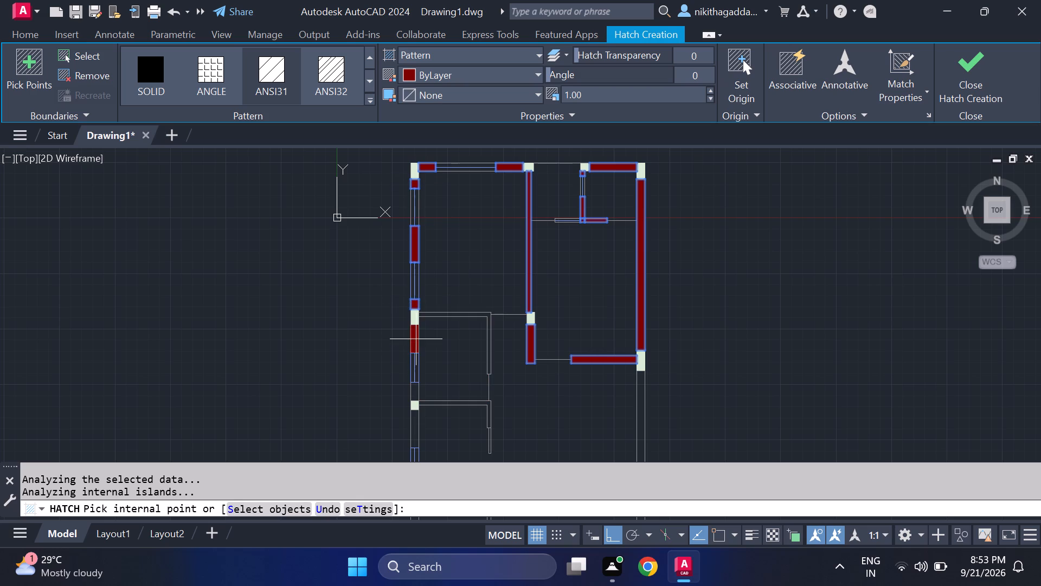
left_click(414, 339)
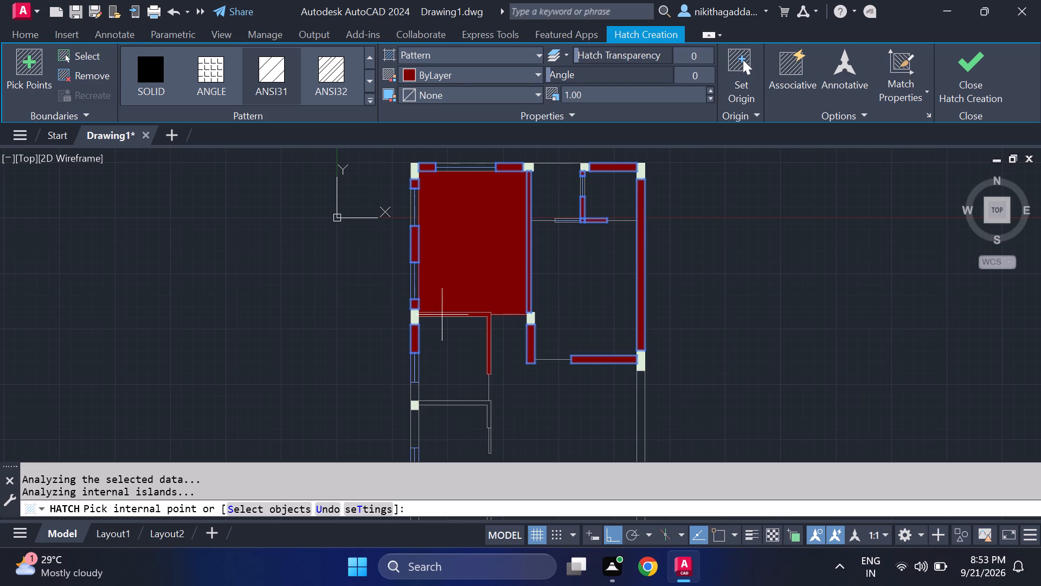
Add the upper L-shaped inner wall that starts at the left outer wall's block to the hatch.
scroll(452, 323, "up", 2)
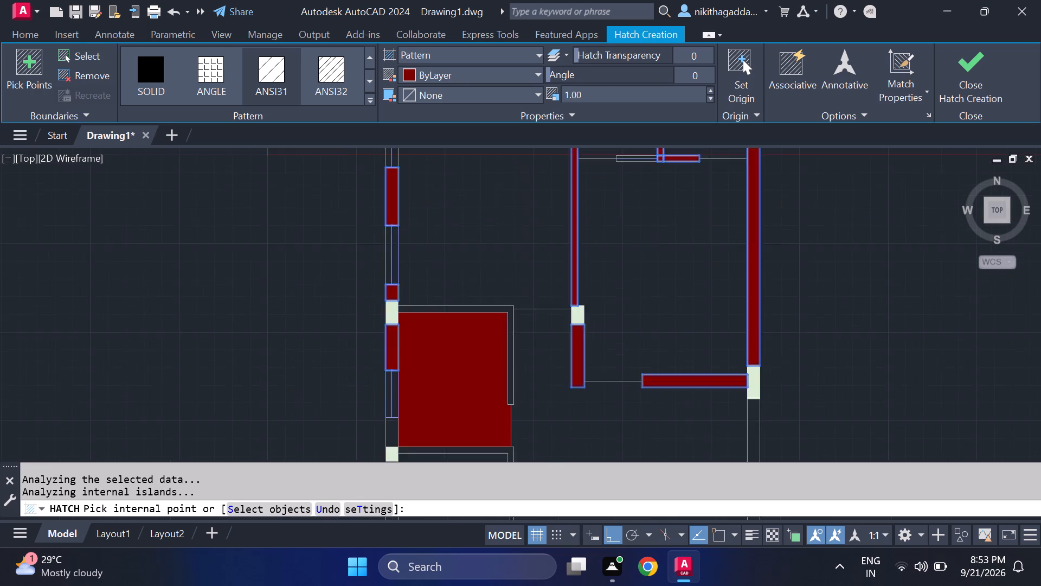
scroll(467, 301, "up", 2)
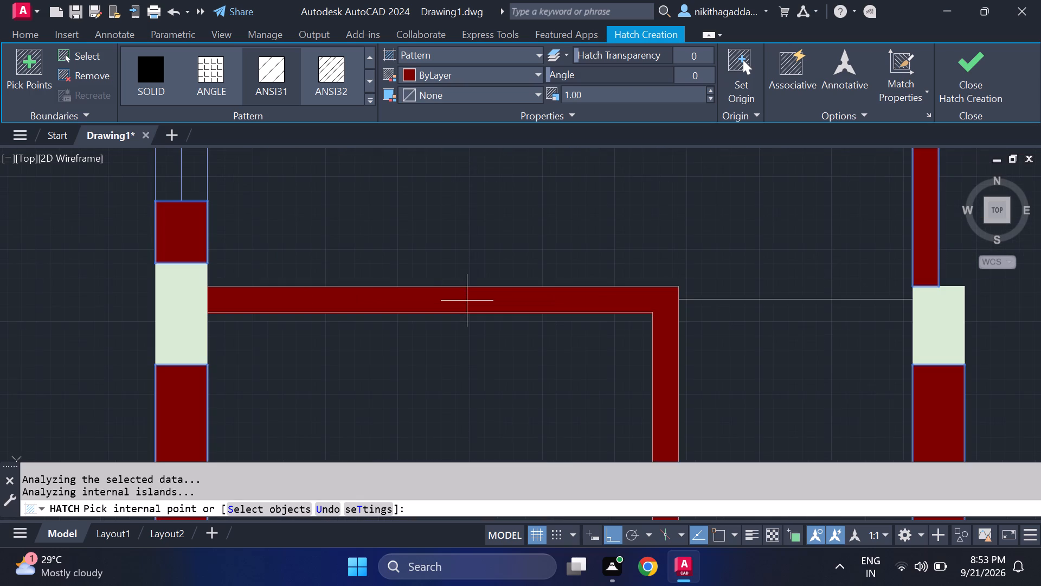
left_click(467, 301)
scroll(470, 316, "down", 2)
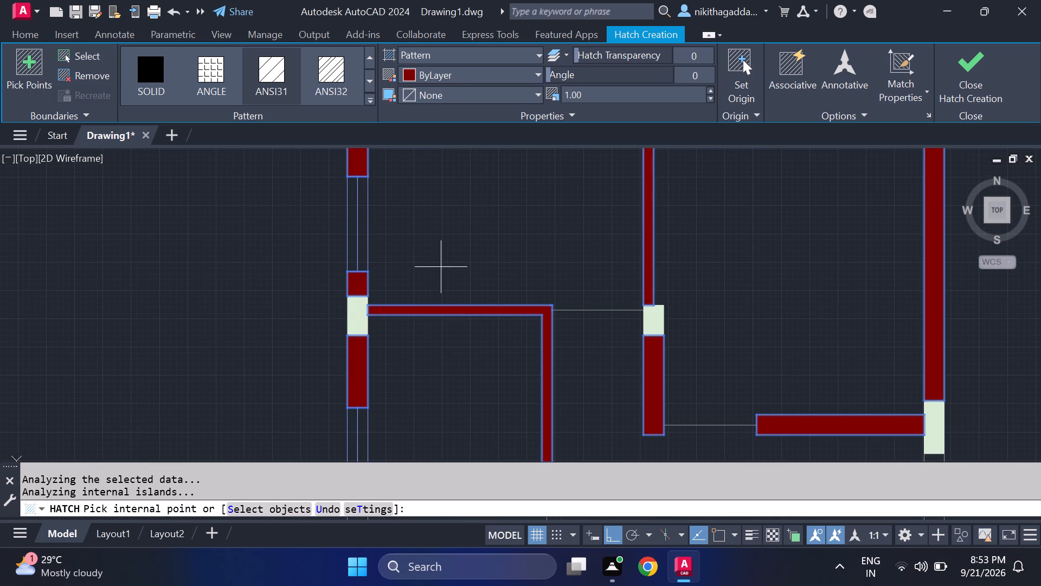
Set the hatch pattern to Solid and hatch the left outer wall above and below its middle block, plus the L-shaped inner wall starting there.
left_click(147, 88)
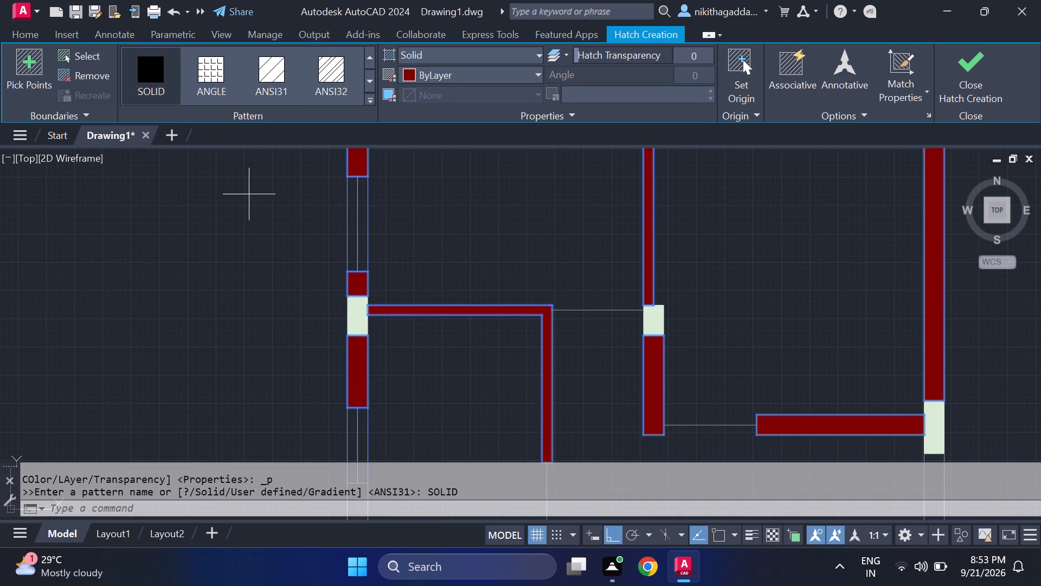
scroll(421, 336, "down", 1)
scroll(447, 373, "up", 2)
scroll(433, 290, "down", 2)
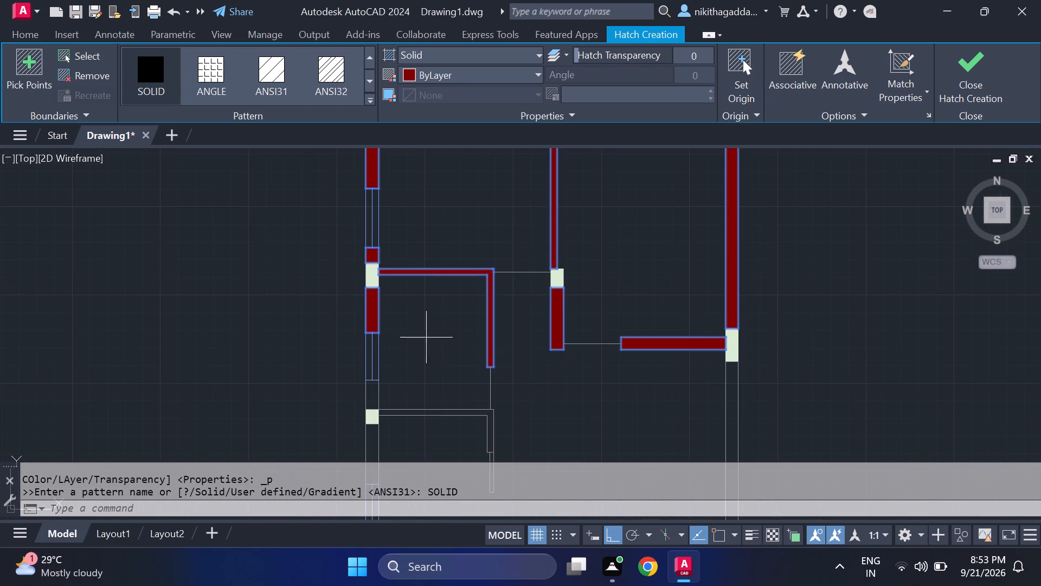
middle_click_drag(415, 342, 397, 263)
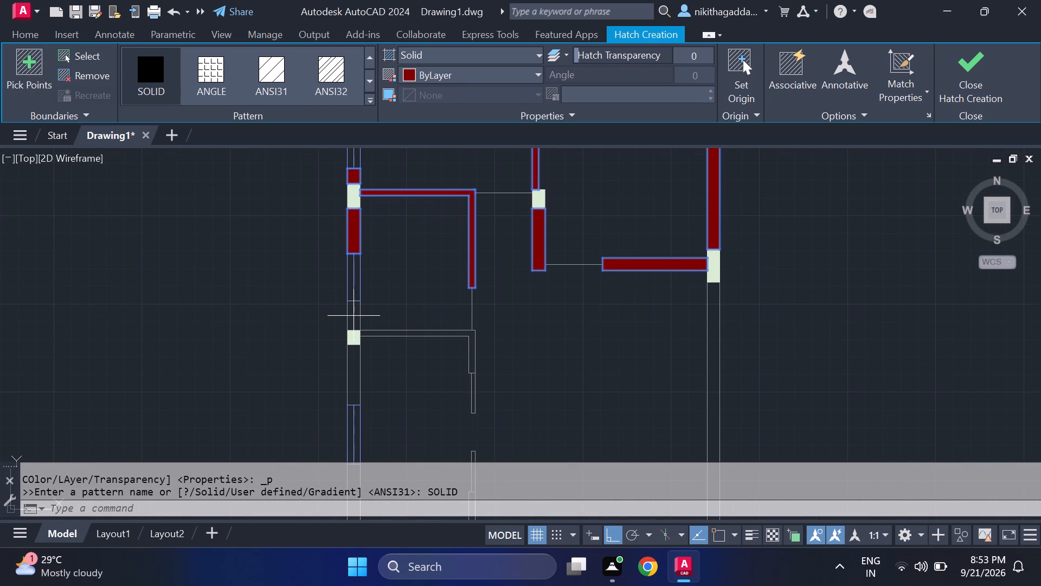
left_click(354, 316)
left_click(352, 371)
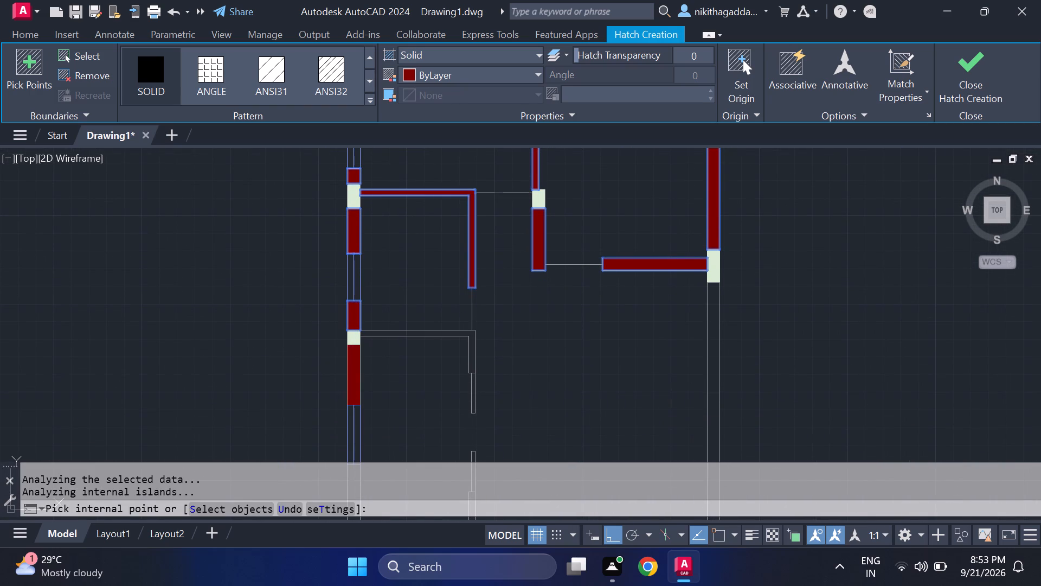
left_click(393, 335)
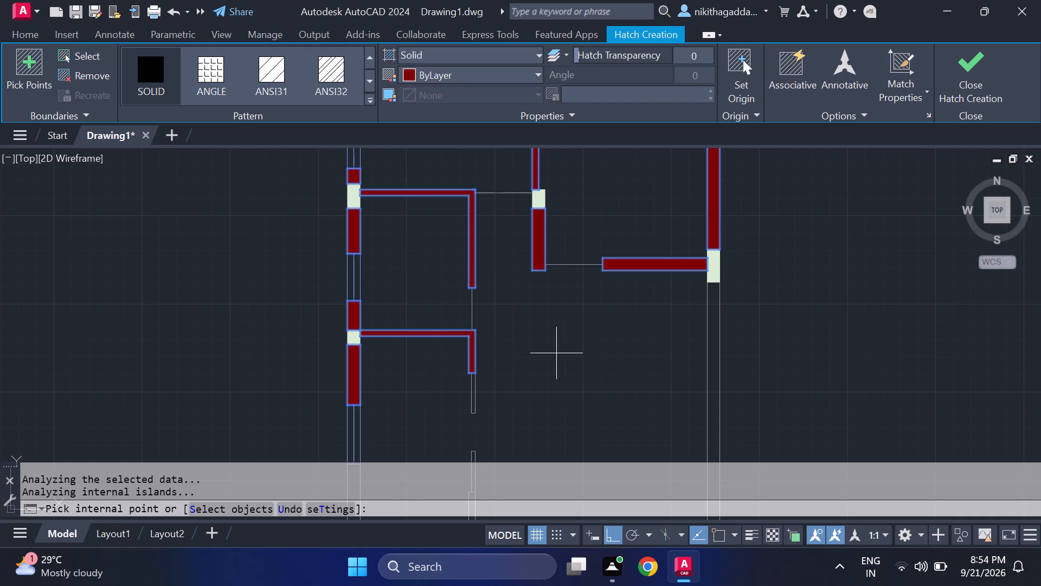
Add the left outer wall section between the lowest window on that side and the block beneath it to the hatch.
scroll(553, 353, "down", 2)
middle_click_drag(549, 378, 493, 296)
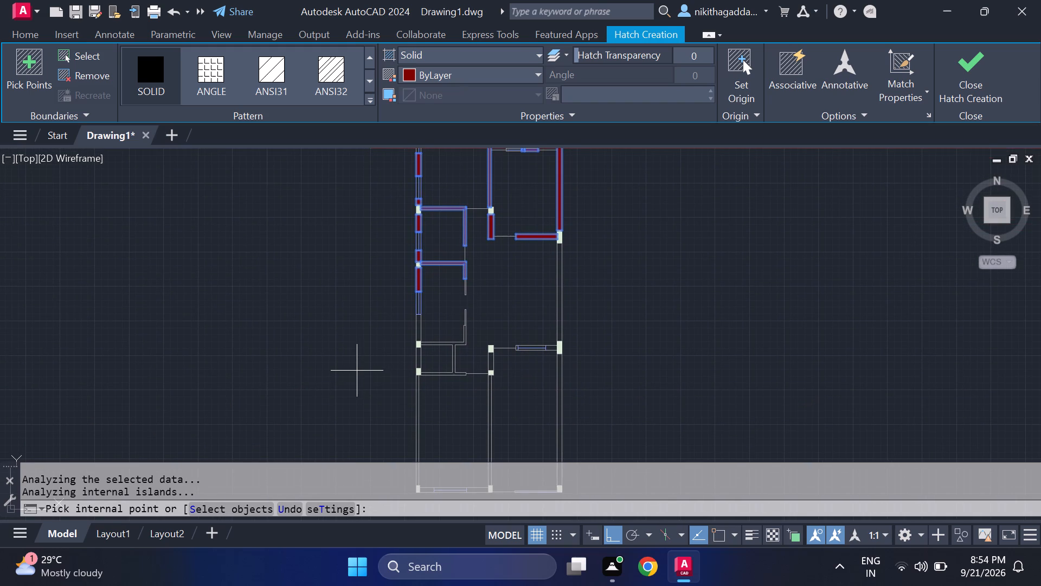
scroll(401, 328, "up", 2)
left_click(445, 322)
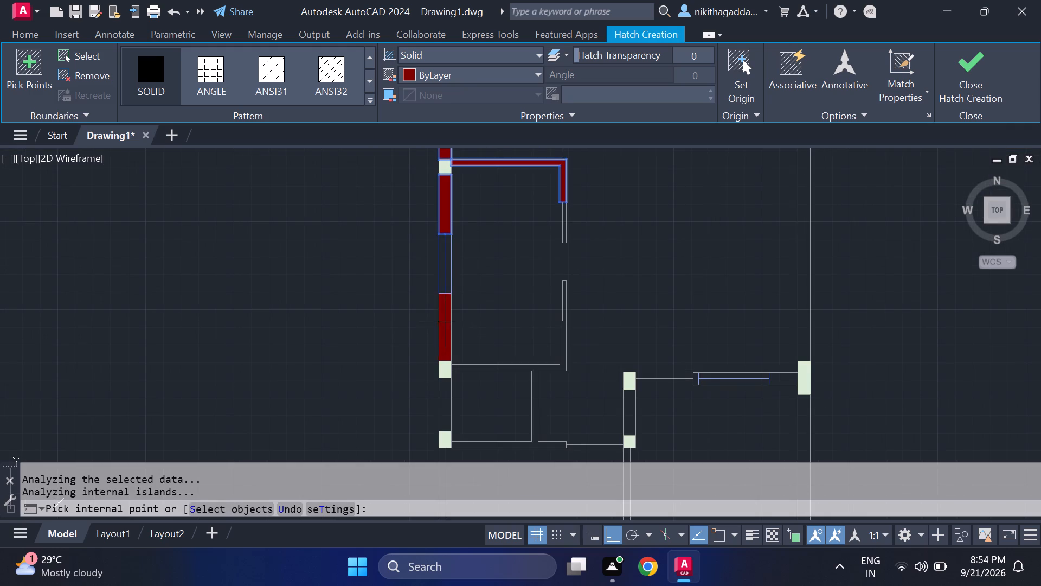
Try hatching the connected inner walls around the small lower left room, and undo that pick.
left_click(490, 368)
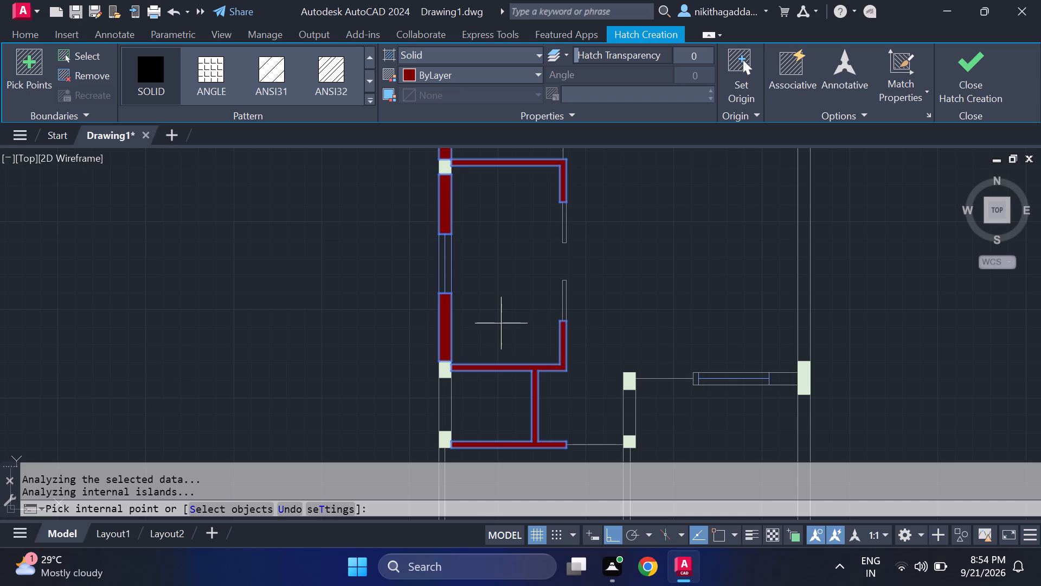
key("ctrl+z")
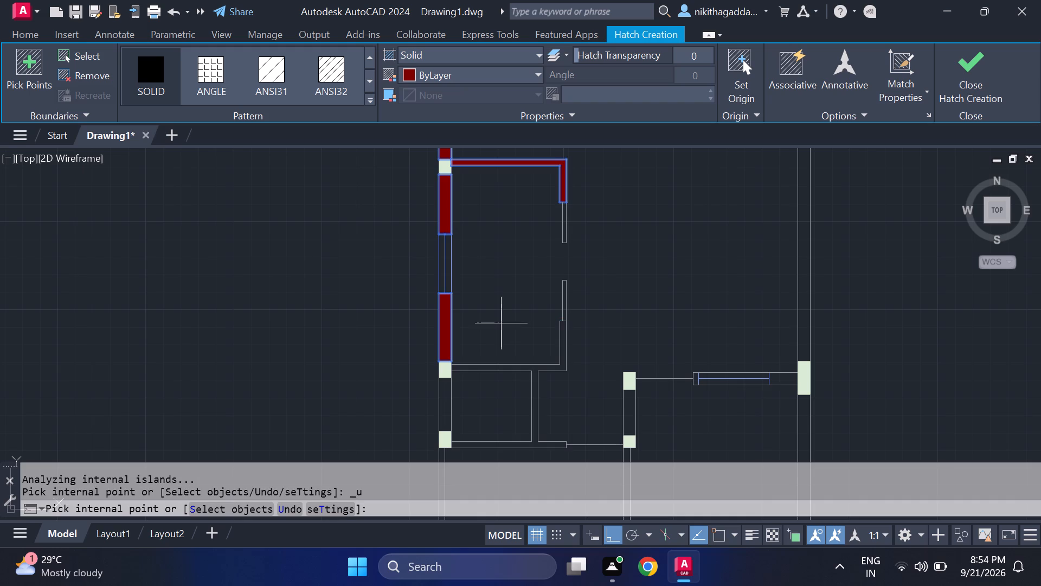
Add the lower left outer wall, both bottom wall pieces beside the window, and the long lower central wall to the hatch.
middle_click_drag(538, 388, 481, 272)
scroll(535, 386, "up", 1)
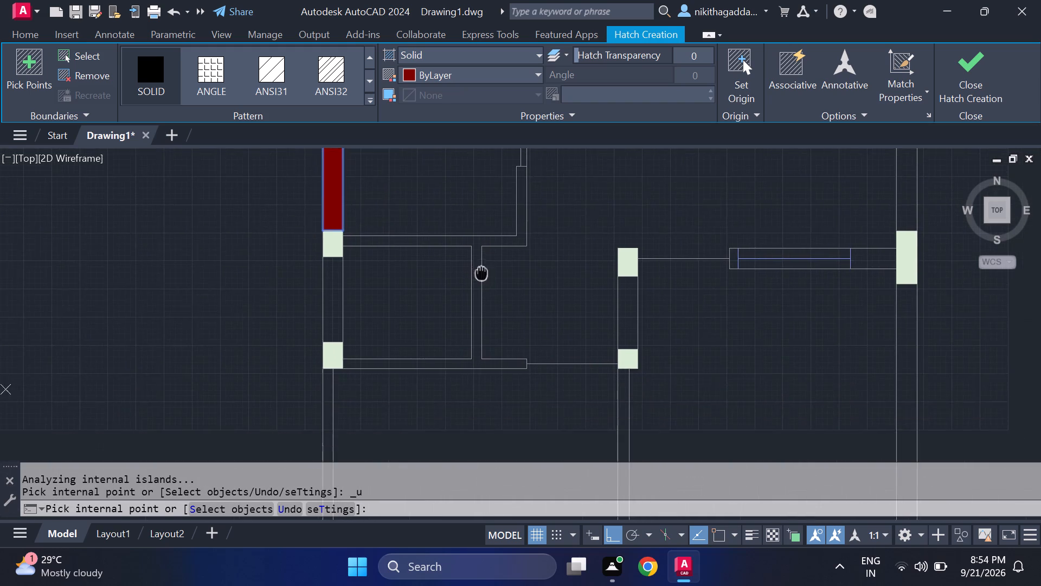
scroll(483, 262, "down", 2)
middle_click_drag(461, 323, 452, 285)
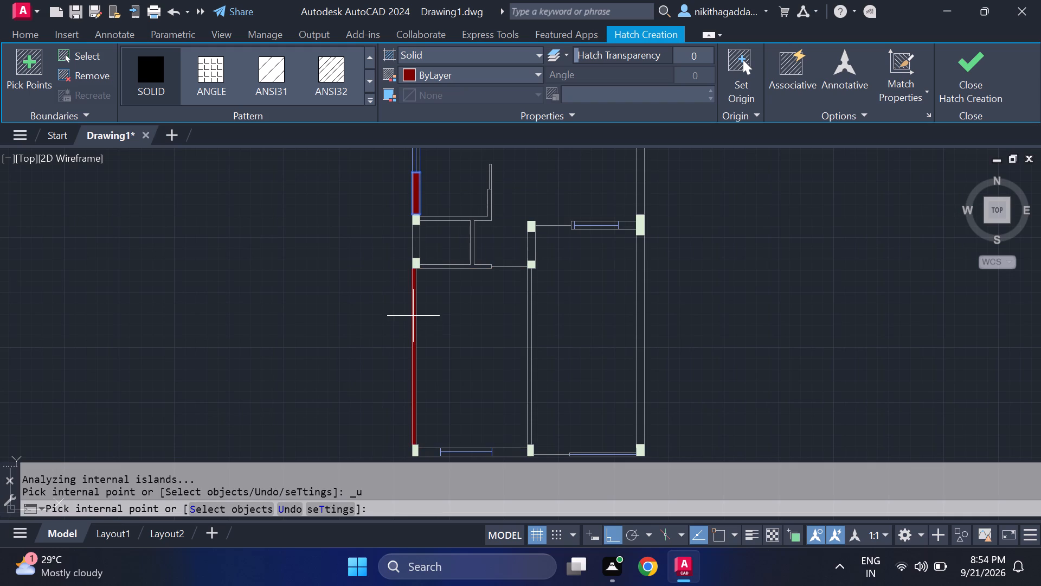
middle_click_drag(413, 316, 408, 267)
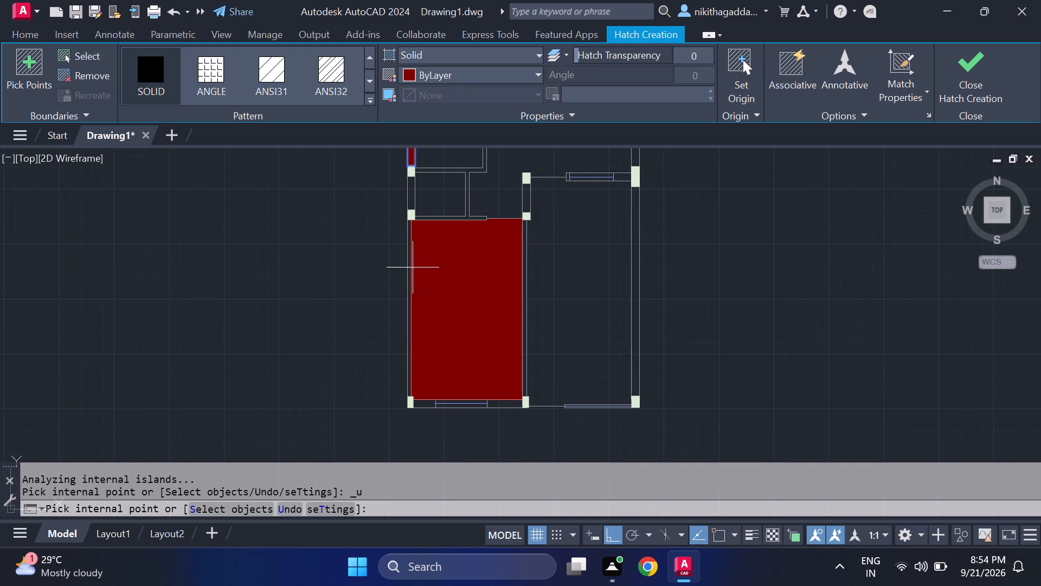
left_click(408, 262)
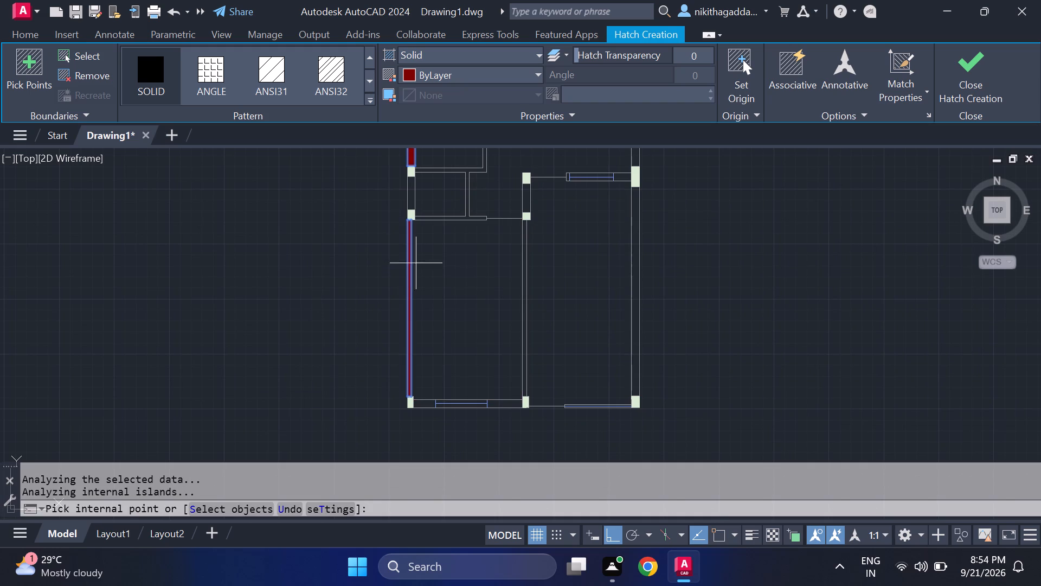
left_click(421, 406)
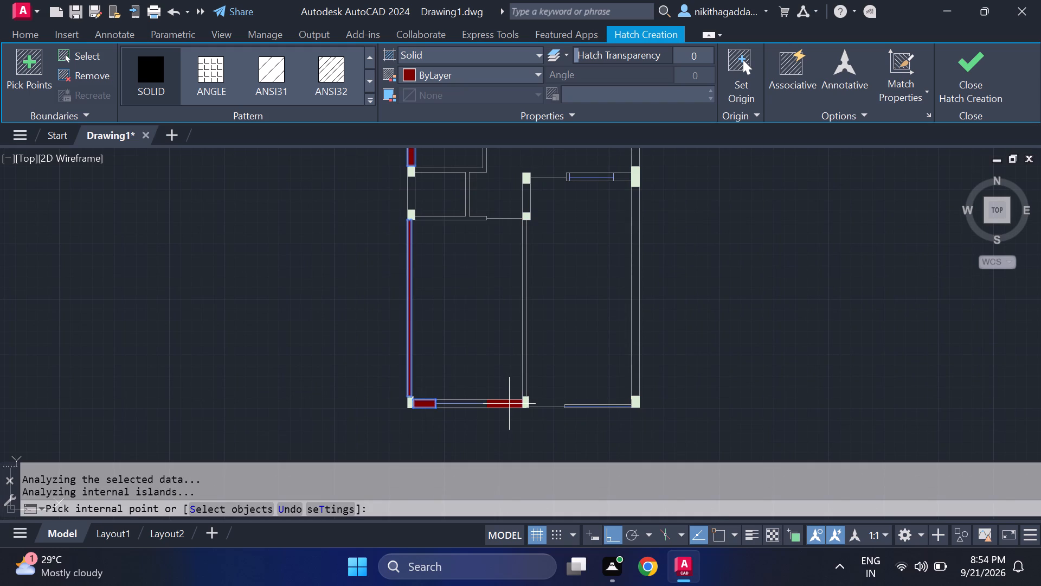
left_click(509, 404)
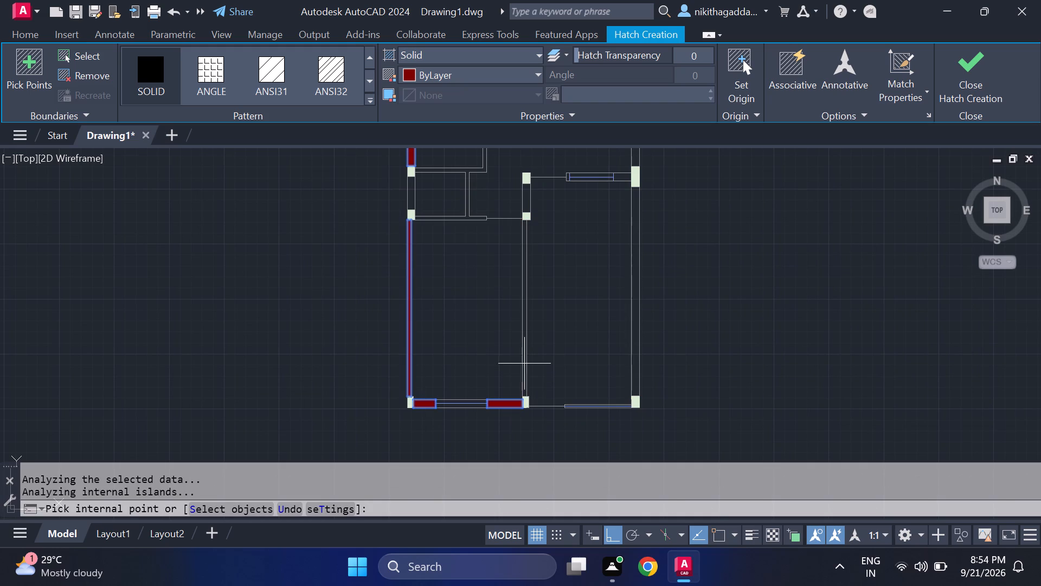
left_click(524, 362)
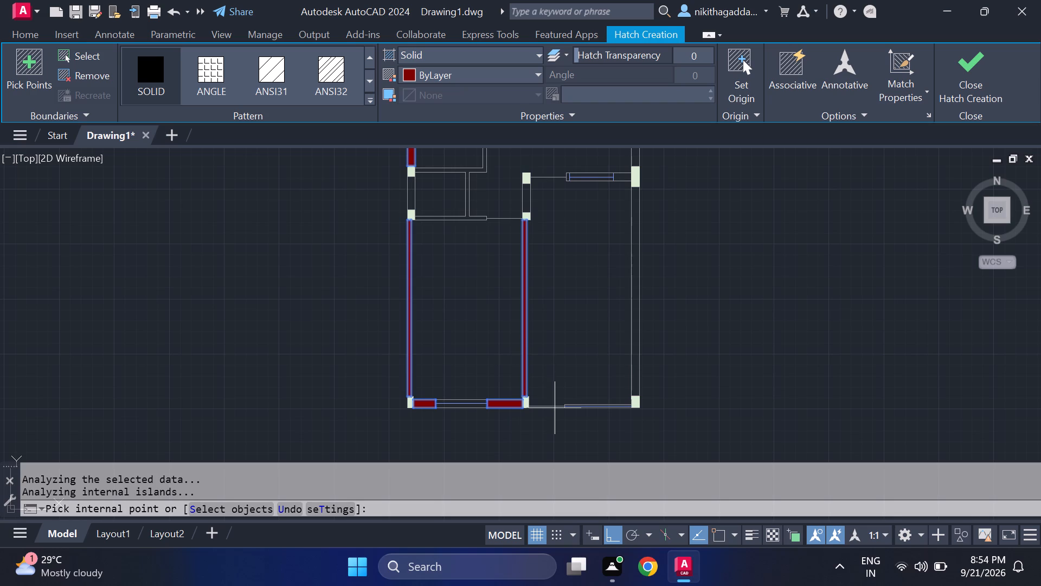
Add the right outer wall's bottom section and the section between its two middle blocks to the hatch.
scroll(583, 421, "up", 2)
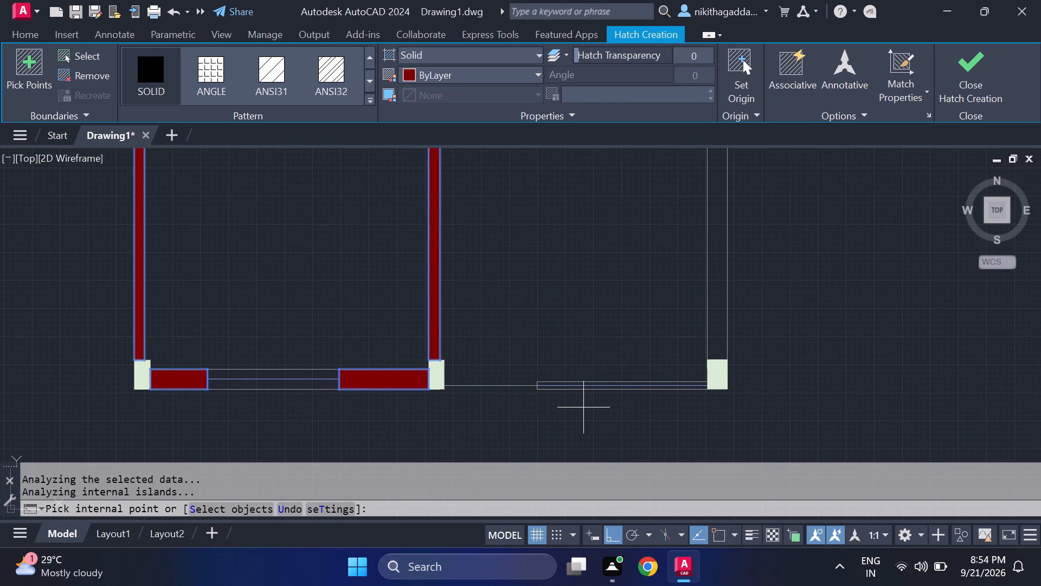
left_click(722, 295)
scroll(719, 297, "down", 1)
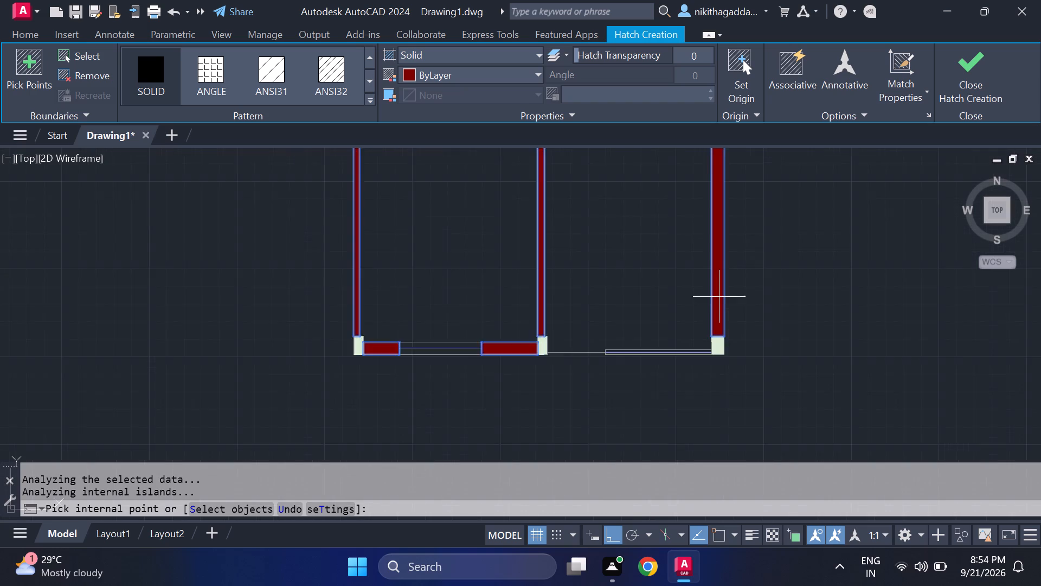
scroll(719, 298, "down", 2)
middle_click_drag(679, 252, 679, 397)
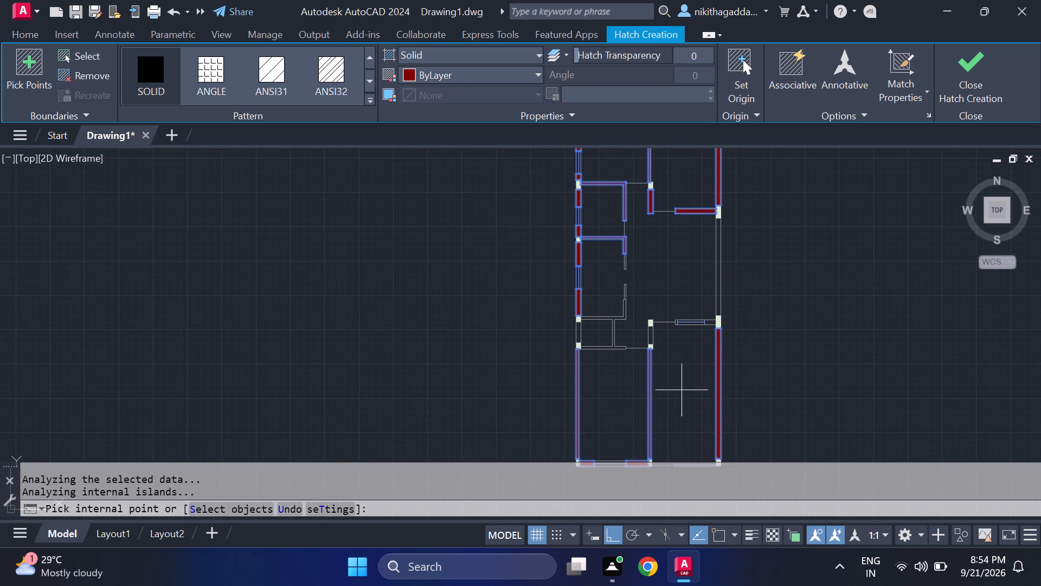
scroll(723, 270, "up", 2)
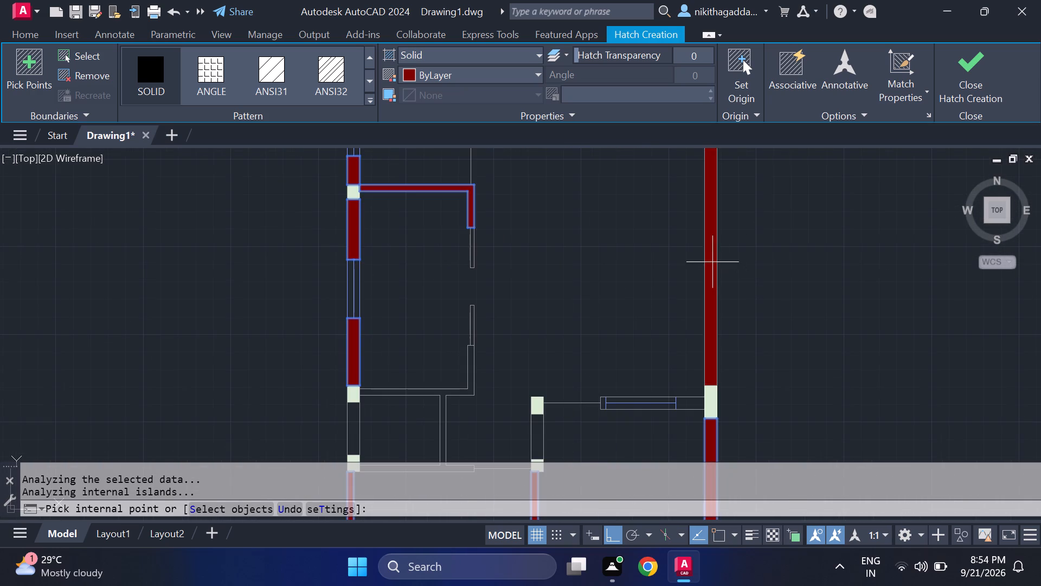
left_click(710, 260)
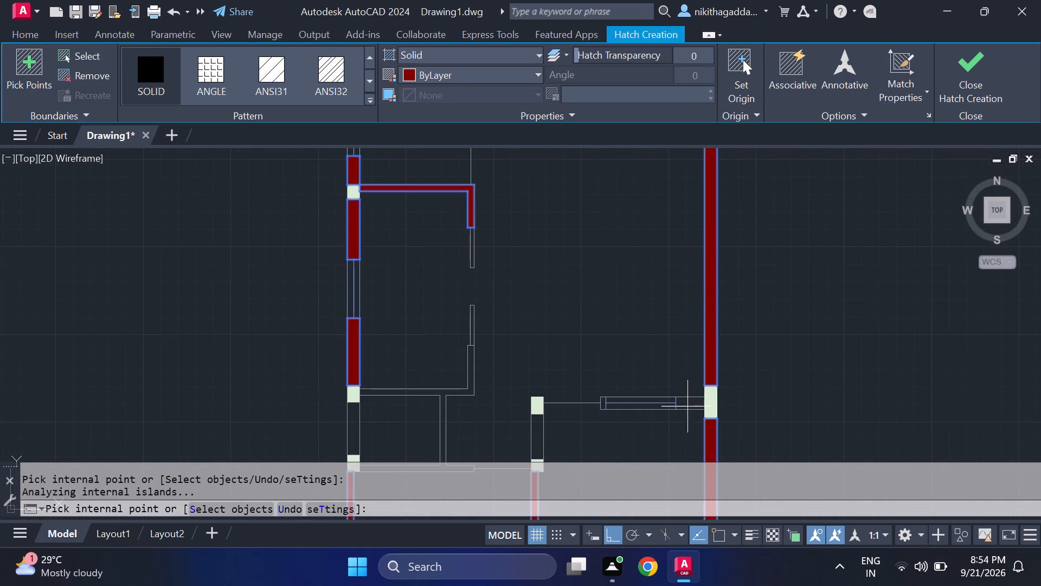
Add both wall pieces beside the lower right room's upper window and the short central wall between two blocks, and finish the hatch.
left_click(698, 403)
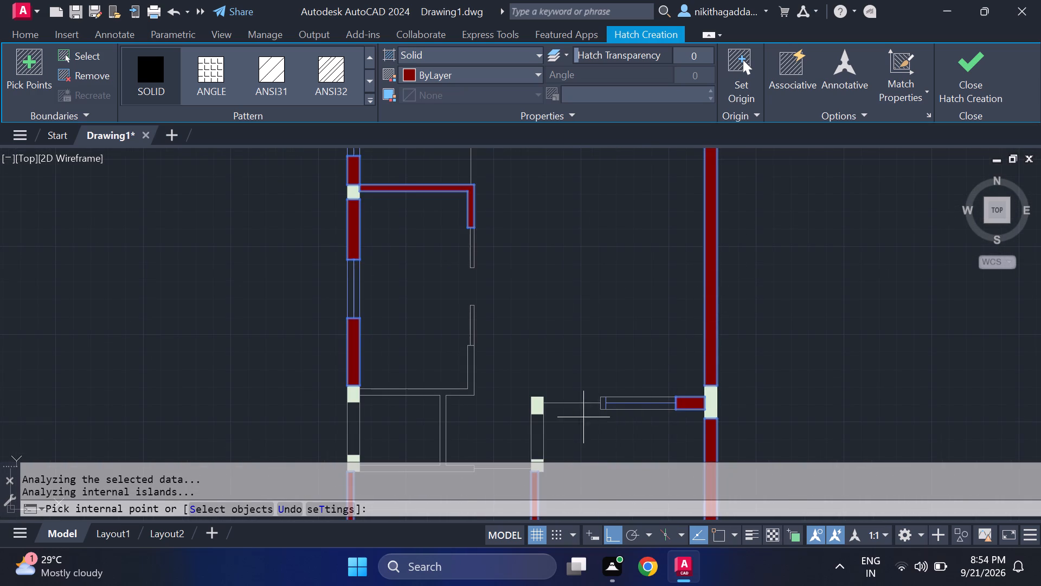
left_click(602, 403)
middle_click_drag(555, 409, 554, 315)
left_click(536, 345)
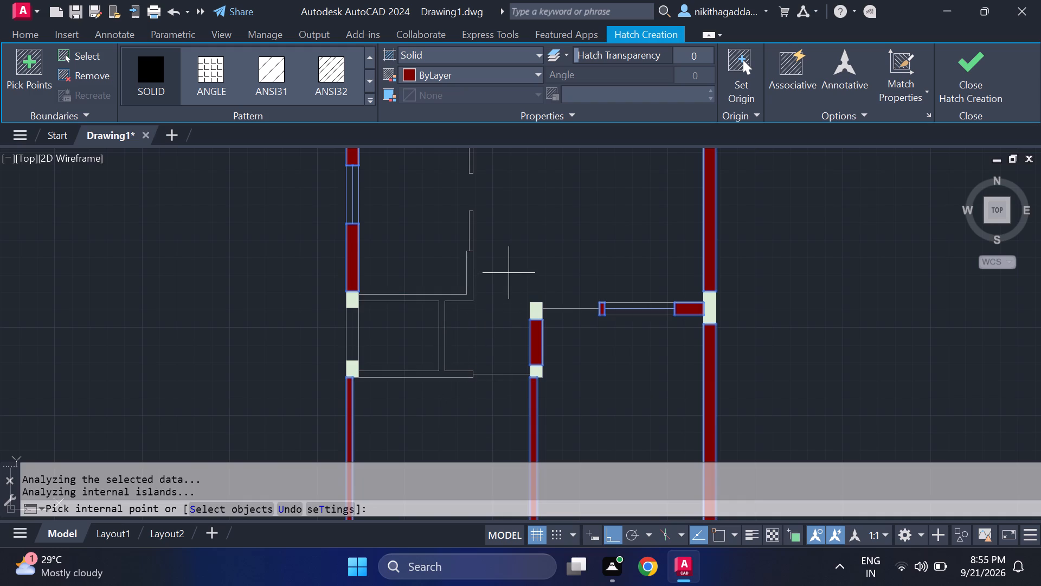
middle_click_drag(509, 273, 521, 353)
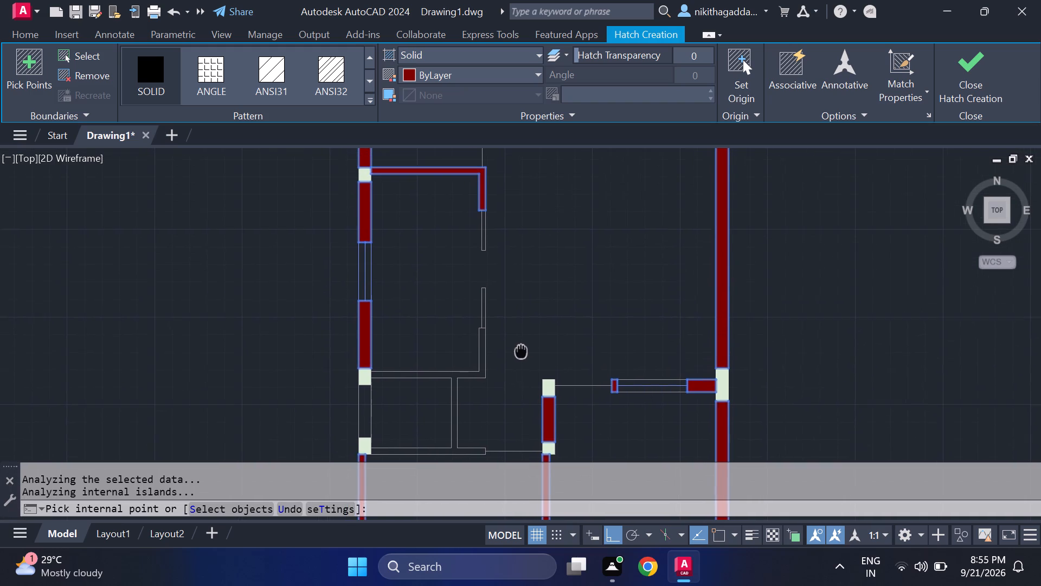
middle_click_drag(521, 353, 521, 355)
middle_click(521, 355)
middle_click(521, 355)
middle_click(521, 354)
scroll(523, 328, "down", 2)
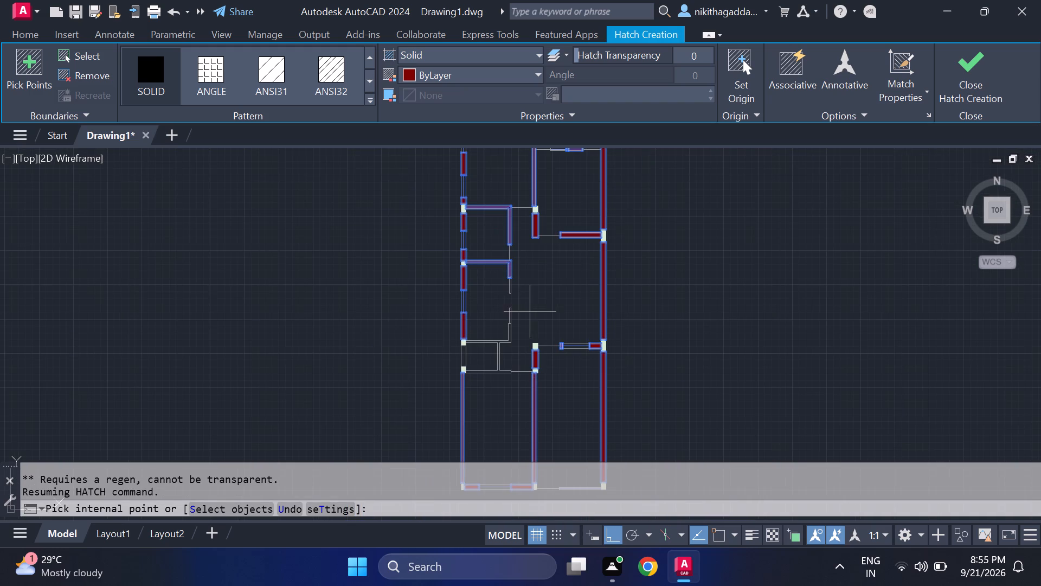
middle_click_drag(543, 289, 531, 352)
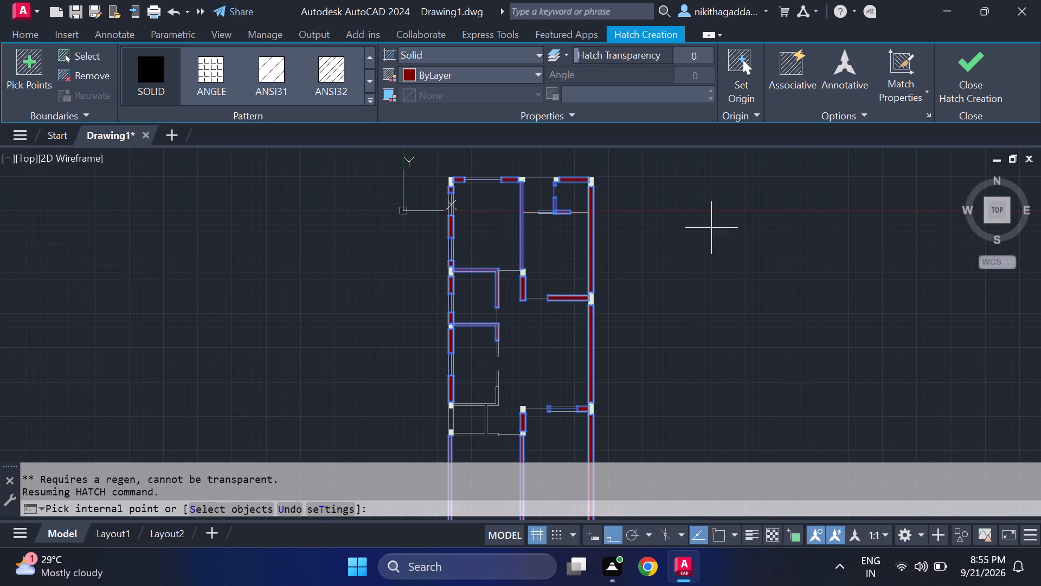
left_click(966, 83)
Start a new line near the unhatched lower left inner walls and make walls the current layer.
scroll(548, 349, "up", 1)
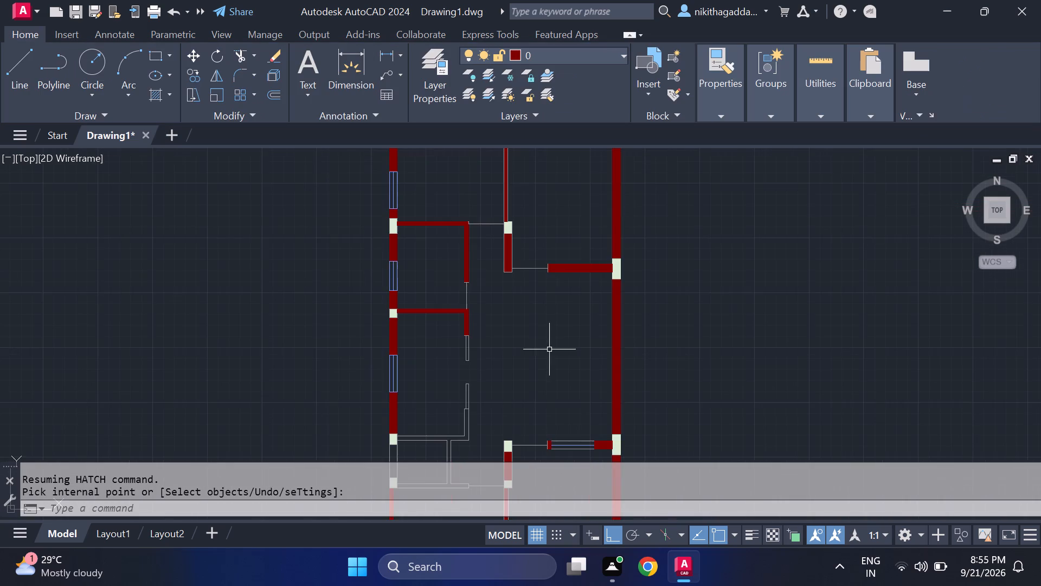
middle_click_drag(533, 365, 524, 283)
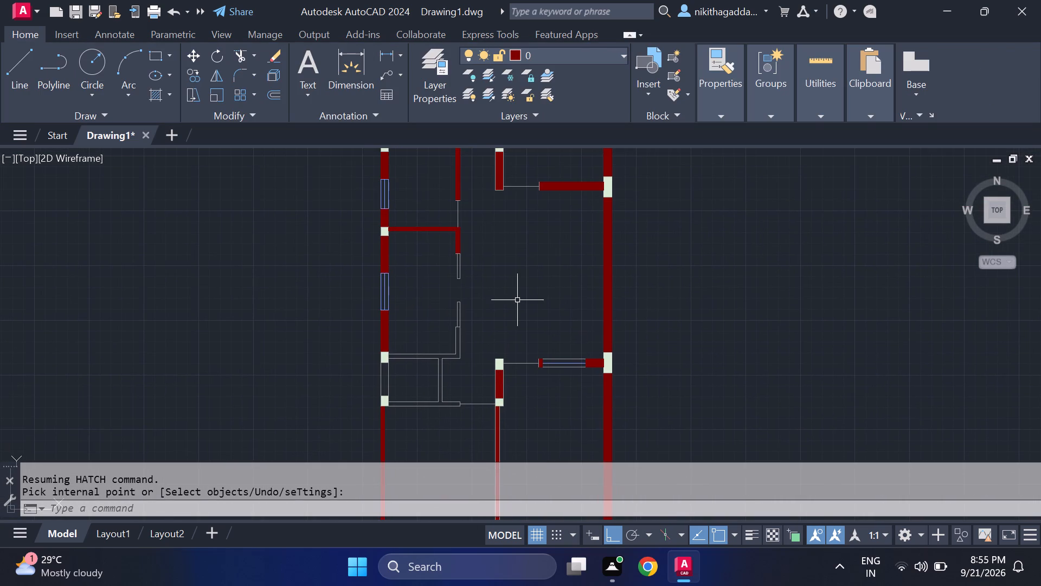
key("l")
key("Return")
left_click(618, 56)
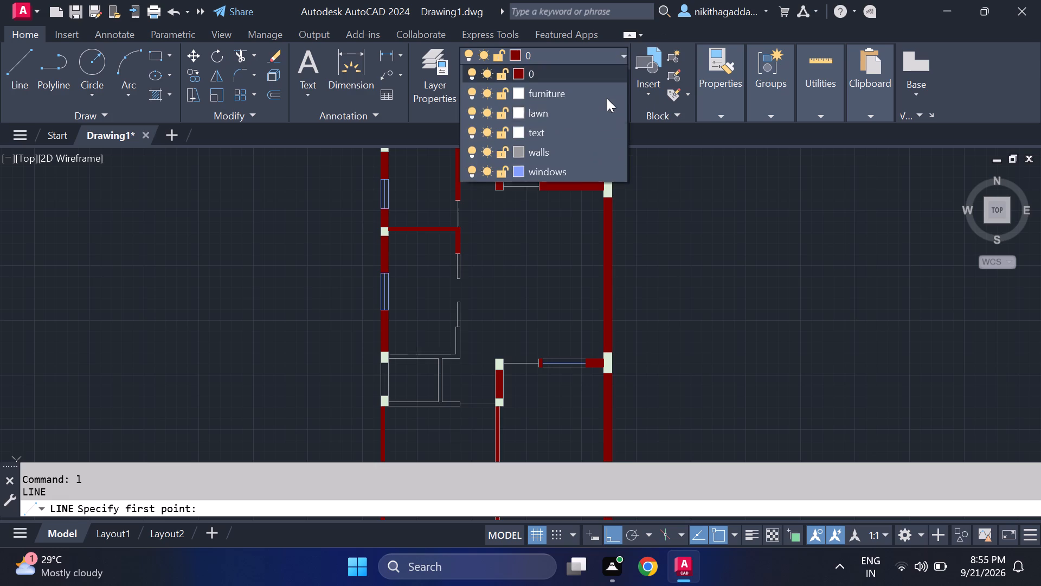
left_click(574, 151)
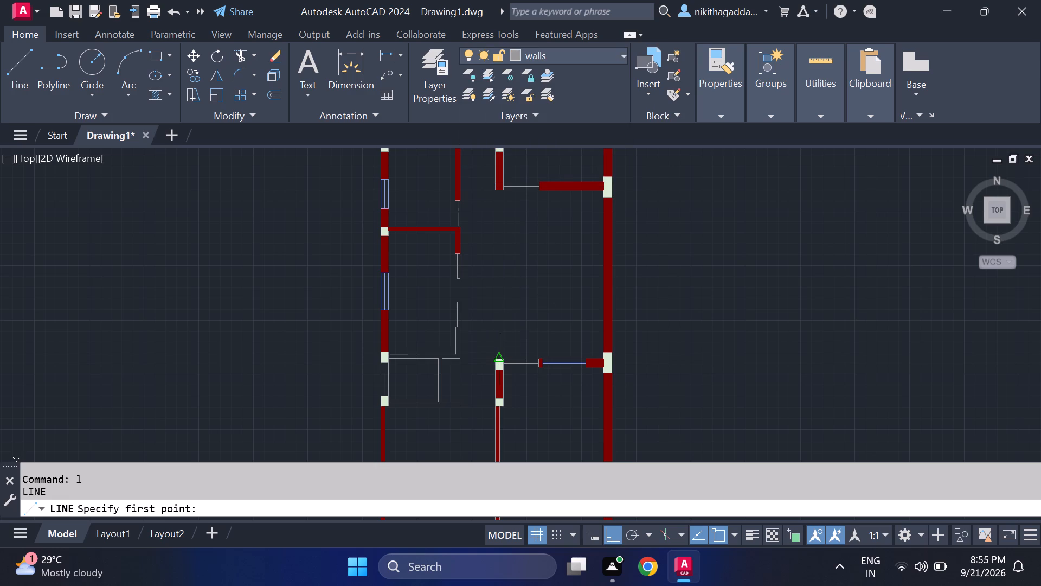
Draw a short horizontal line across the small room's vertical partition wall, just below its upper junction.
key("l")
key("Return")
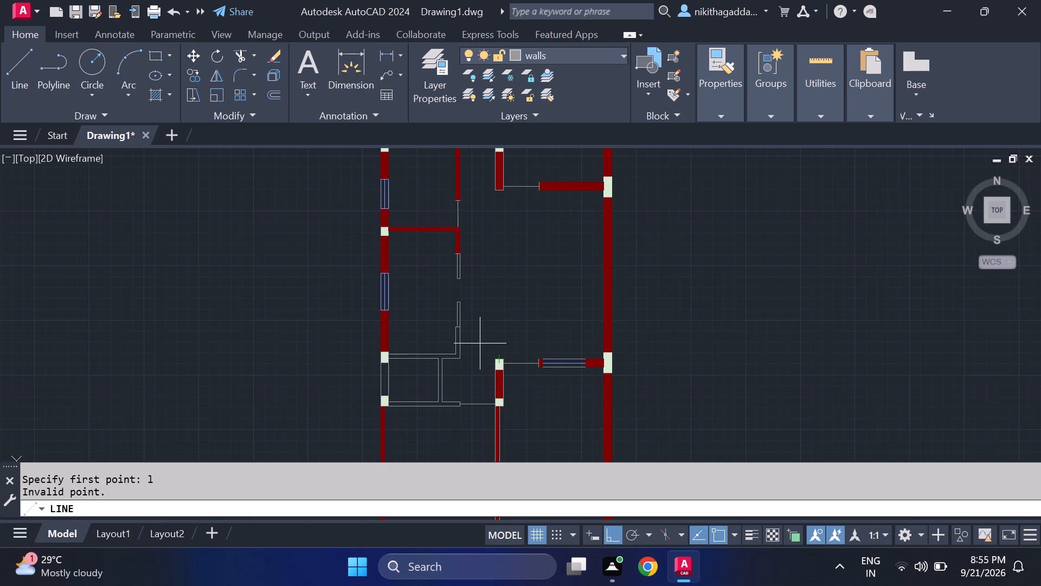
key("Escape")
key("l")
key("Return")
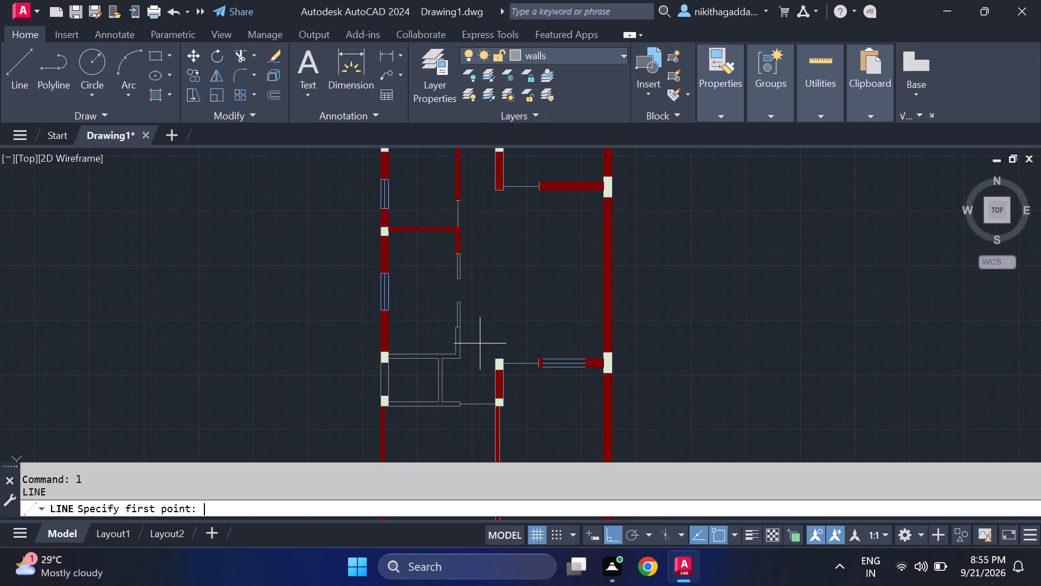
middle_click_drag(427, 385, 442, 338)
scroll(445, 337, "up", 1)
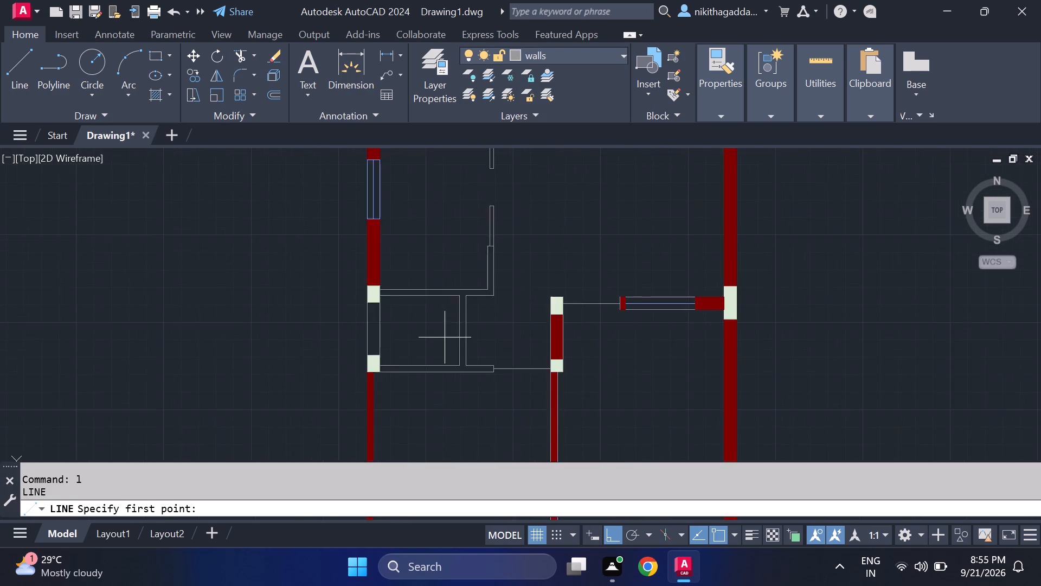
scroll(444, 337, "up", 1)
scroll(478, 304, "up", 2)
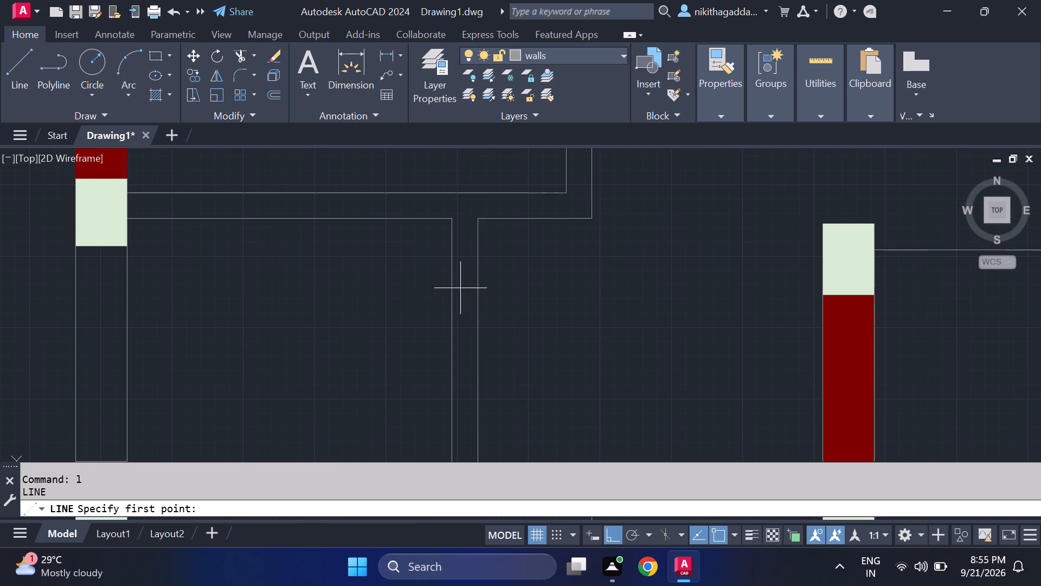
left_click(455, 265)
left_click(478, 269)
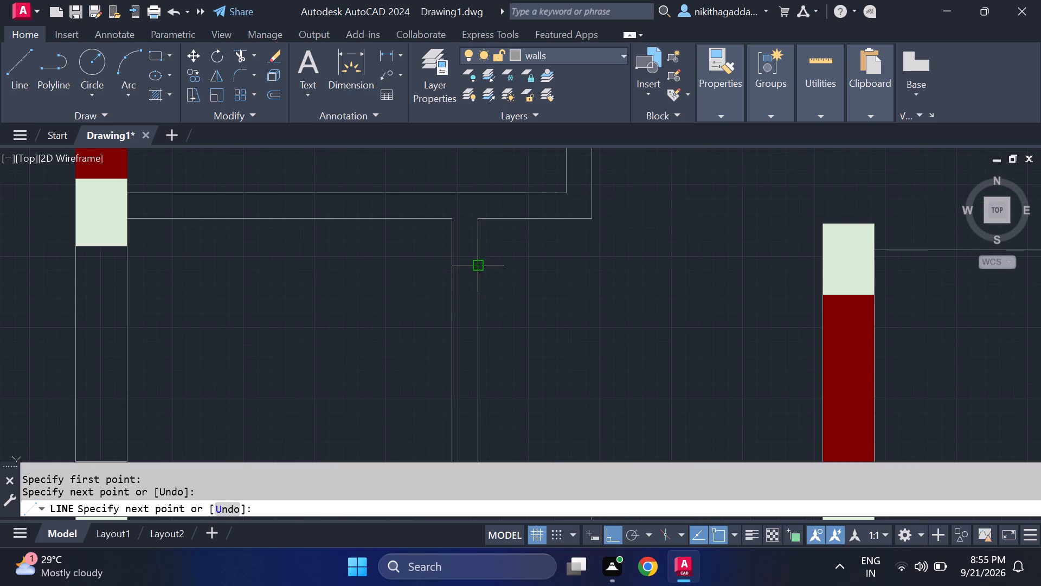
key("Return")
Draw a second short horizontal line across the same partition wall, just above its lower junction.
key("Return")
scroll(497, 297, "down", 1)
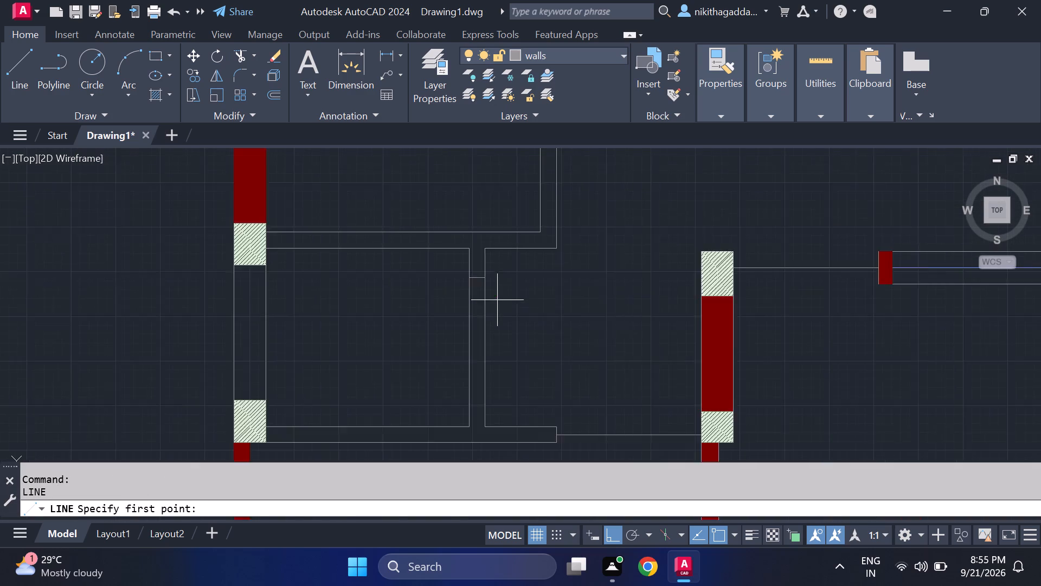
scroll(497, 301, "down", 1)
scroll(504, 361, "up", 2)
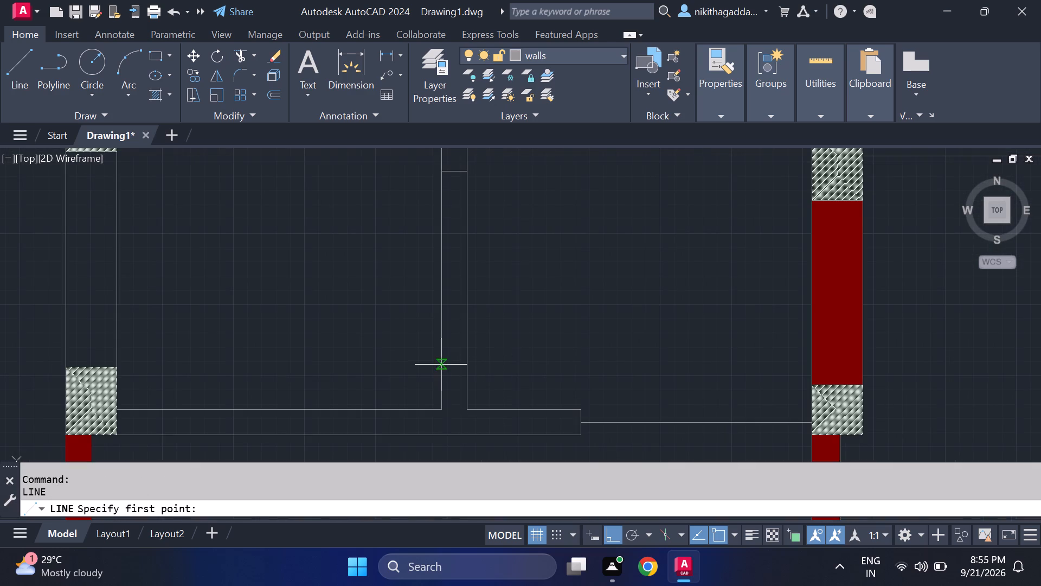
scroll(439, 367, "down", 1)
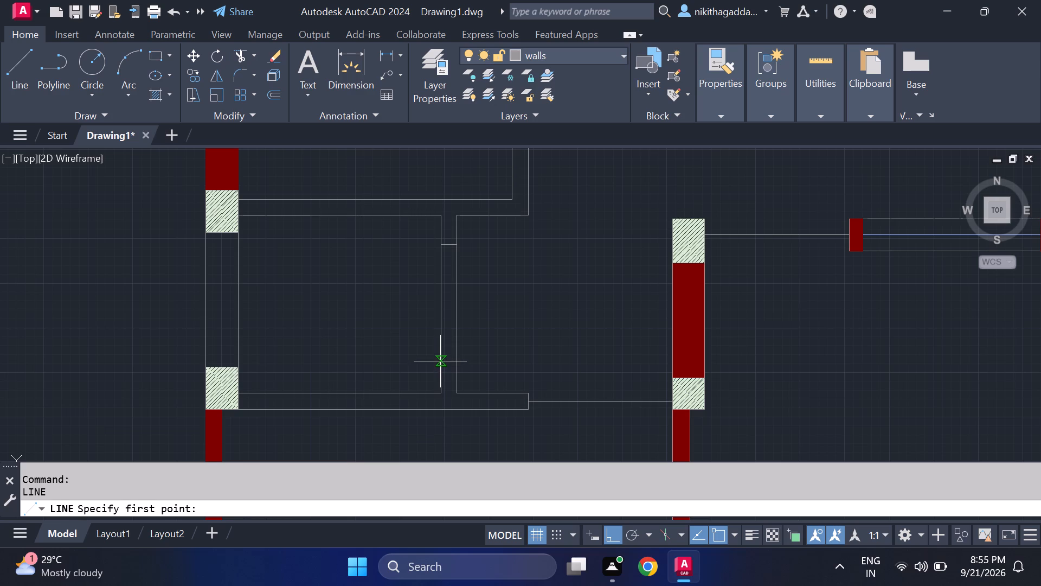
left_click(440, 361)
left_click(462, 361)
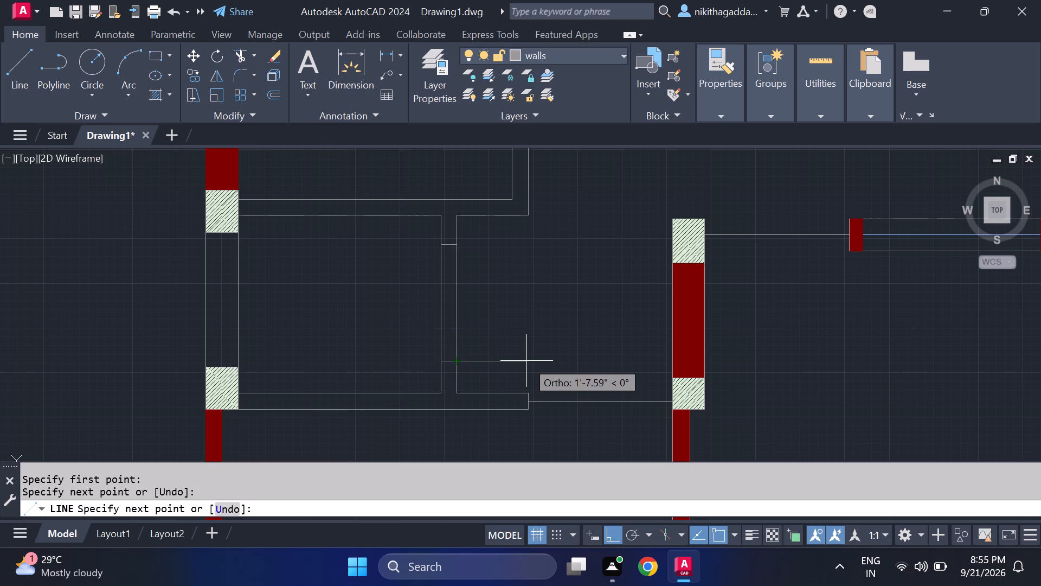
key("Escape")
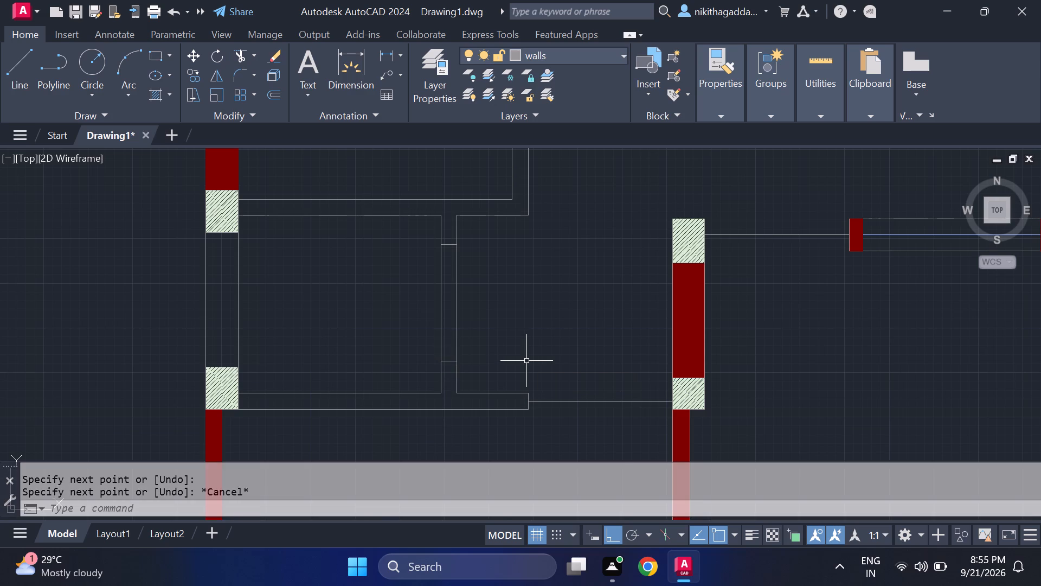
Draw a short vertical line across the narrow window in the plan's bottom wall, near its left end.
scroll(526, 361, "down", 2)
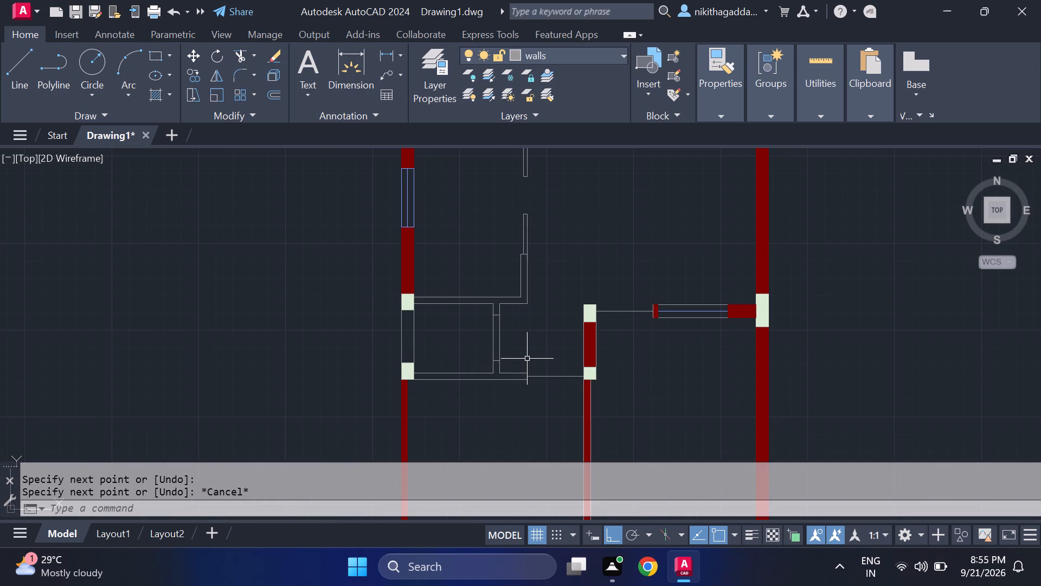
middle_click_drag(516, 342, 462, 239)
middle_click(462, 237)
middle_click_drag(590, 400, 538, 229)
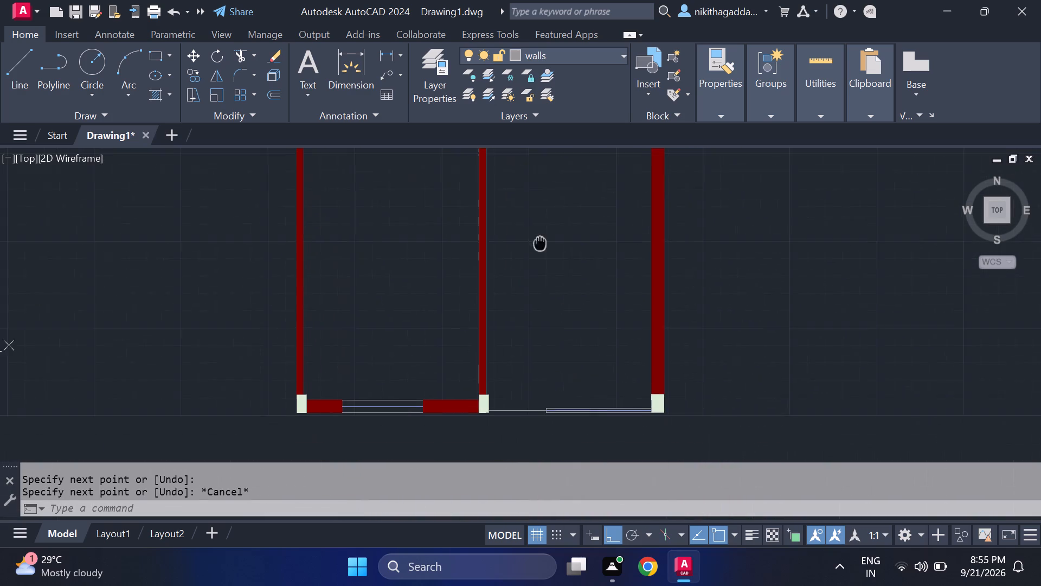
middle_click_drag(538, 229, 537, 225)
scroll(557, 417, "up", 4)
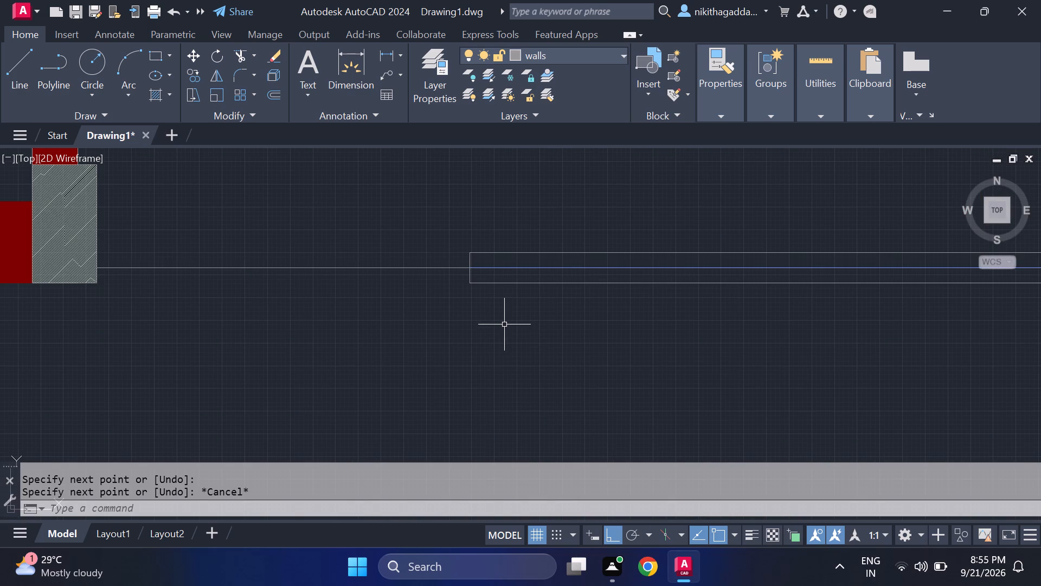
middle_click_drag(503, 322, 485, 367)
key("l")
key("Return")
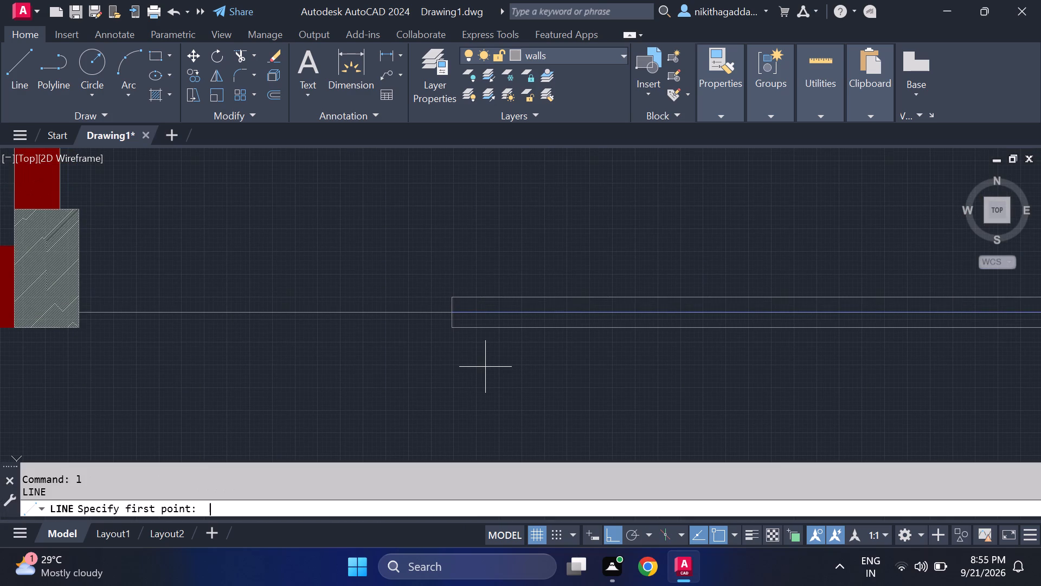
left_click(496, 325)
left_click(496, 297)
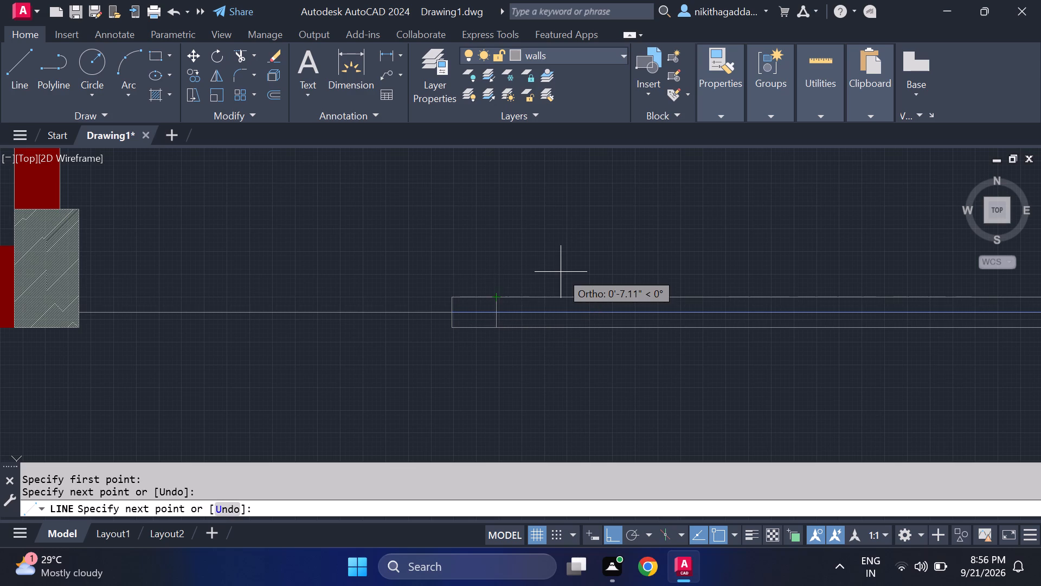
key("Escape")
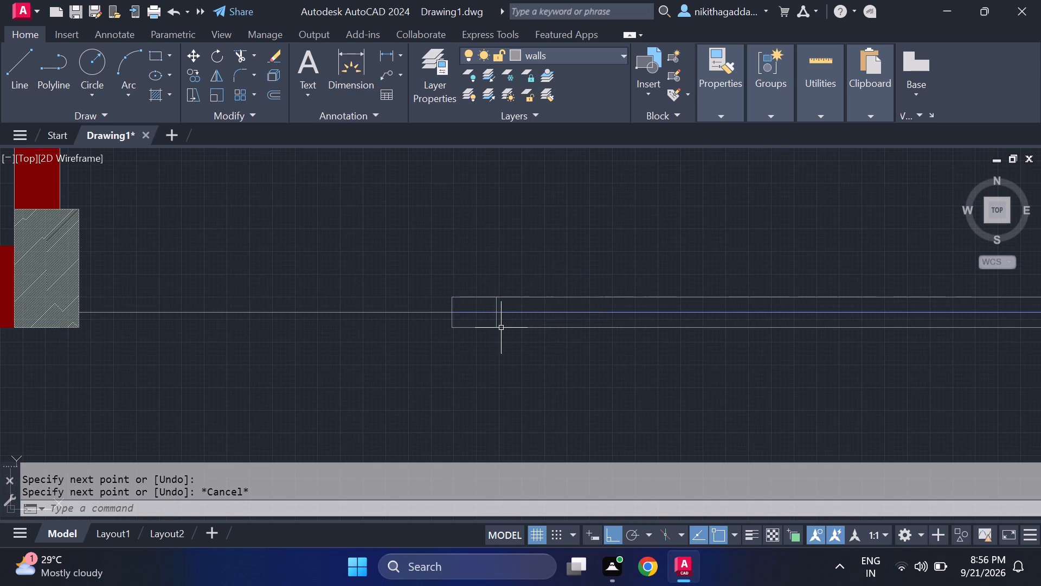
Trim the window's blue centre line out of the small end piece left of the new line.
type("tr")
key("Return")
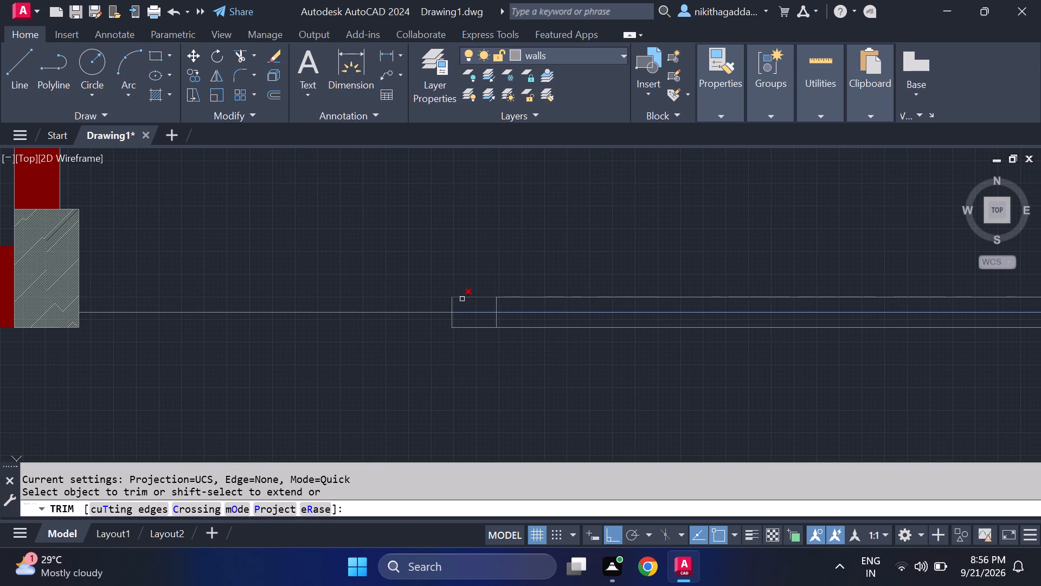
left_click(473, 314)
scroll(564, 362, "down", 2)
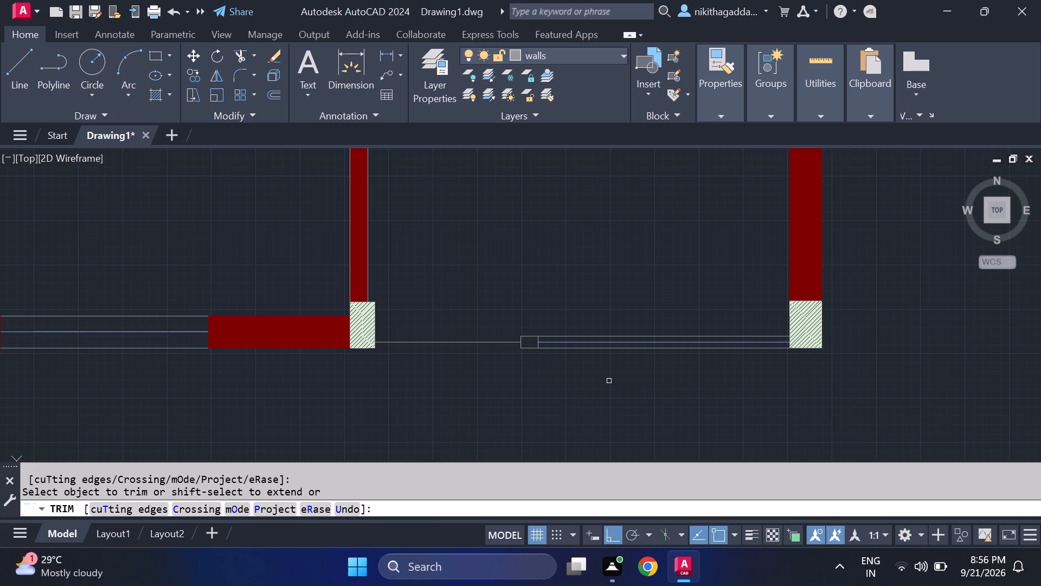
middle_click_drag(605, 379, 469, 388)
key("Escape")
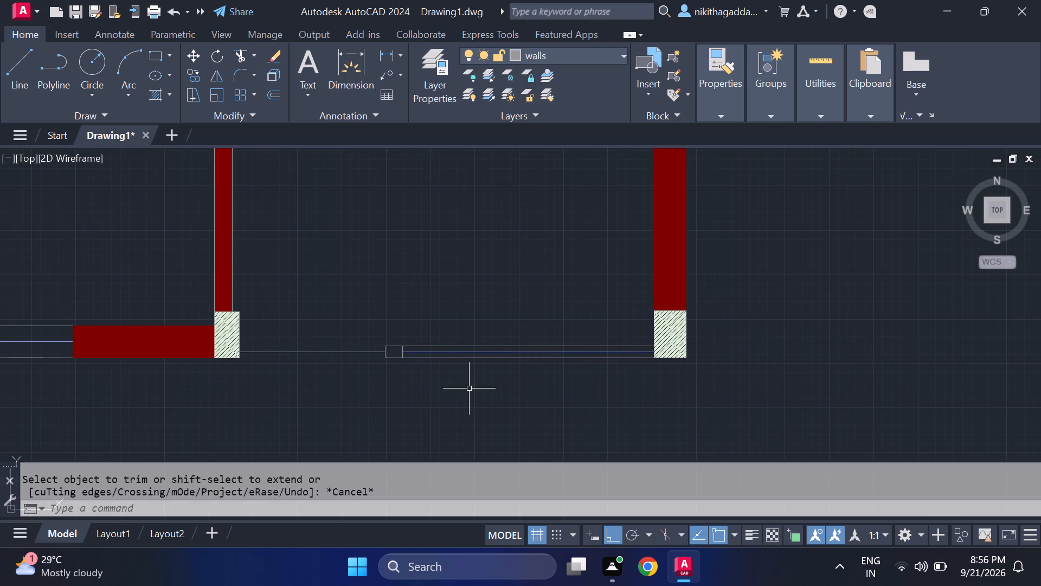
Draw a short vertical line across the same window near its right end, beside the bottom-right column.
key("l")
key("Return")
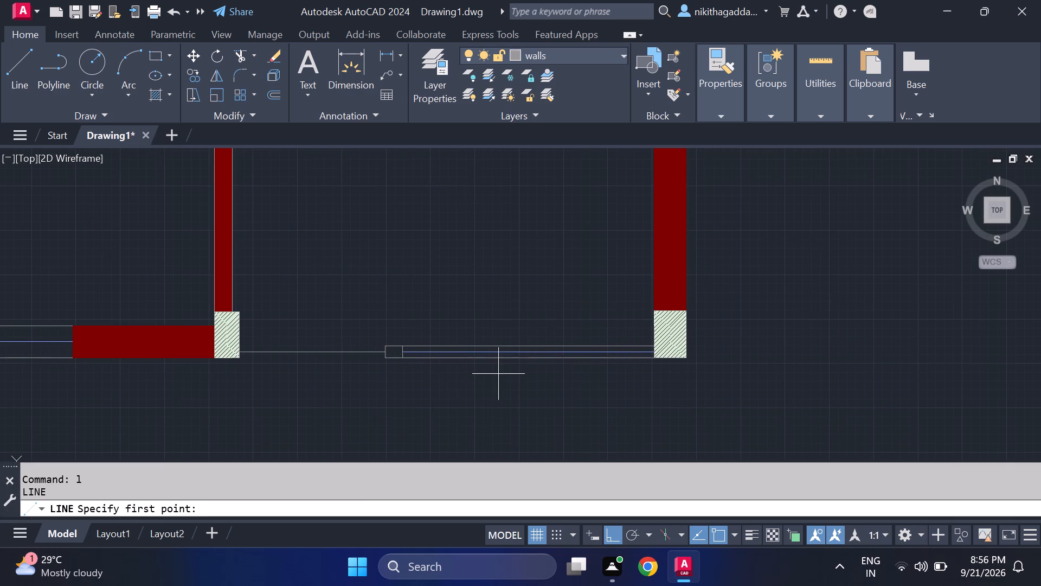
scroll(503, 376, "up", 1)
scroll(731, 334, "up", 2)
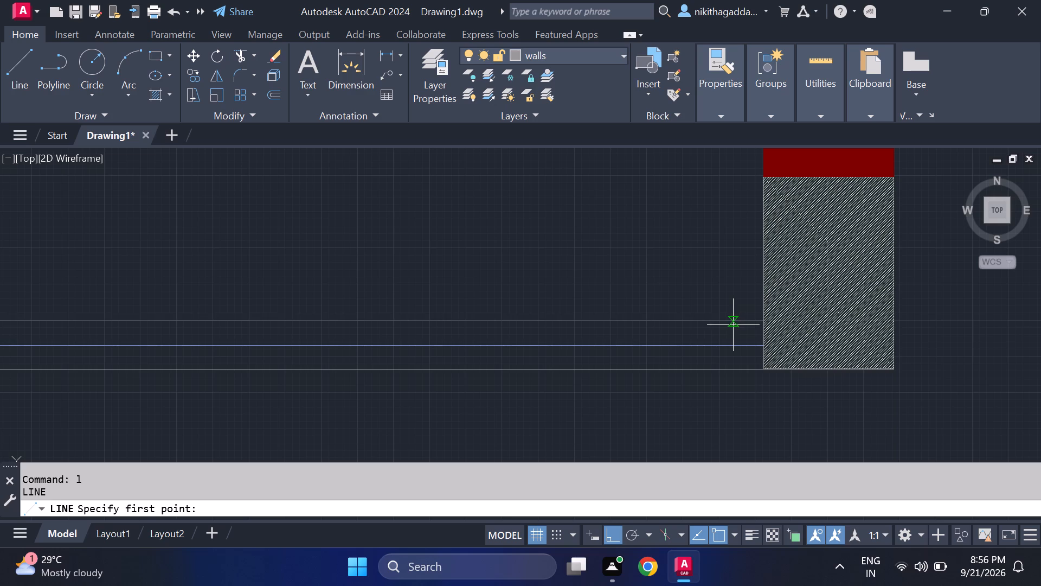
left_click(727, 322)
left_click(727, 368)
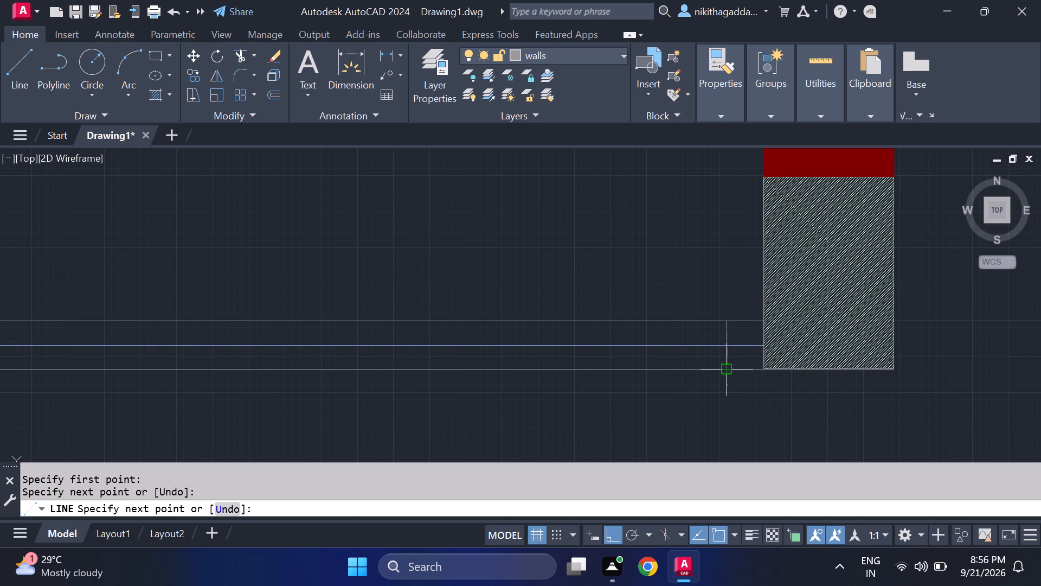
key("Escape")
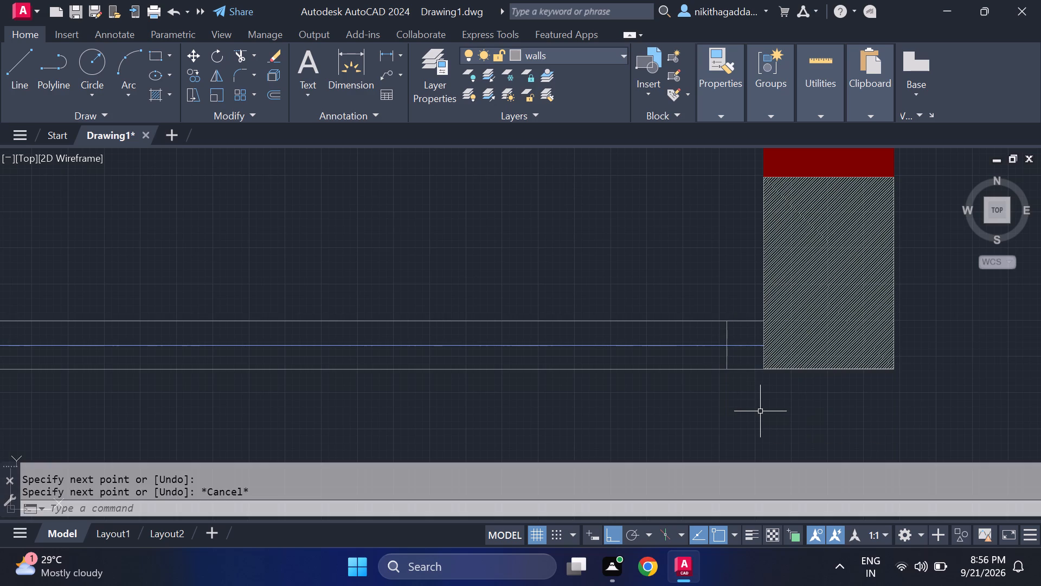
Trim the window's centre line between the new line and the bottom-right column.
type("tr")
key("Return")
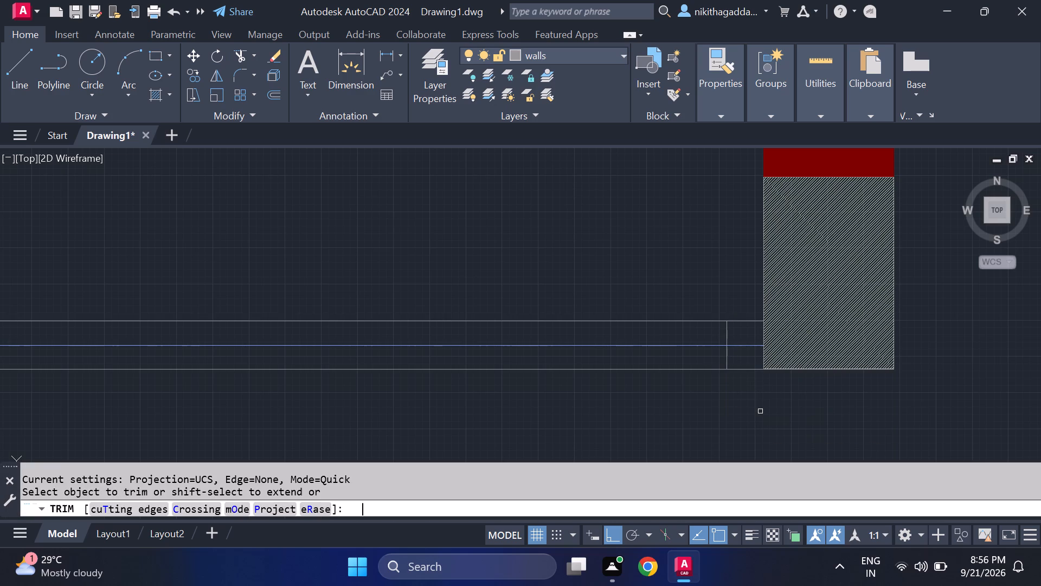
left_click(746, 347)
scroll(727, 387, "down", 4)
key("Escape")
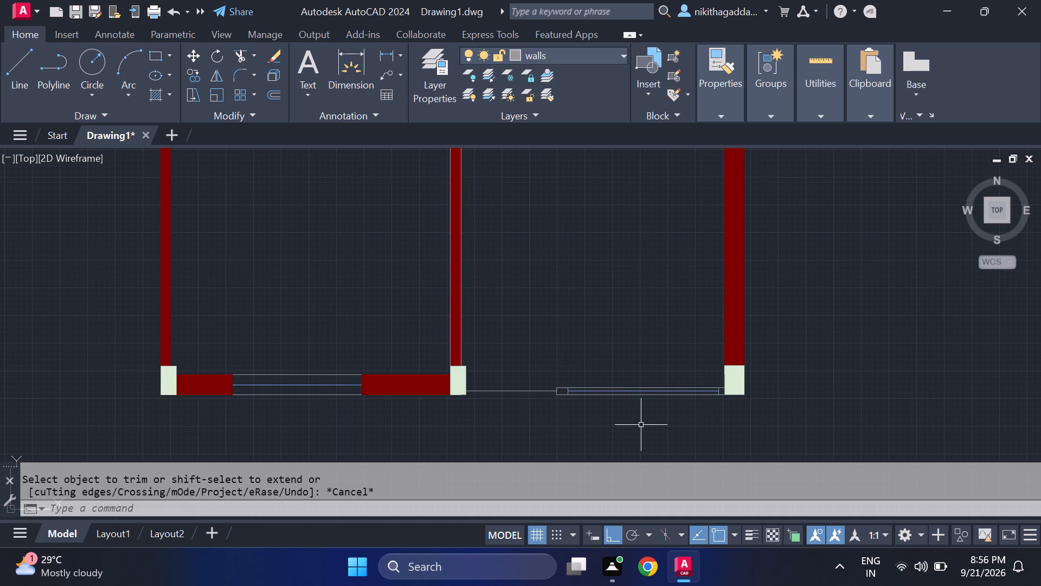
Make layer 0 current and apply a solid ByLayer hatch to both end pieces of the bottom-wall window.
key("h")
key("Escape")
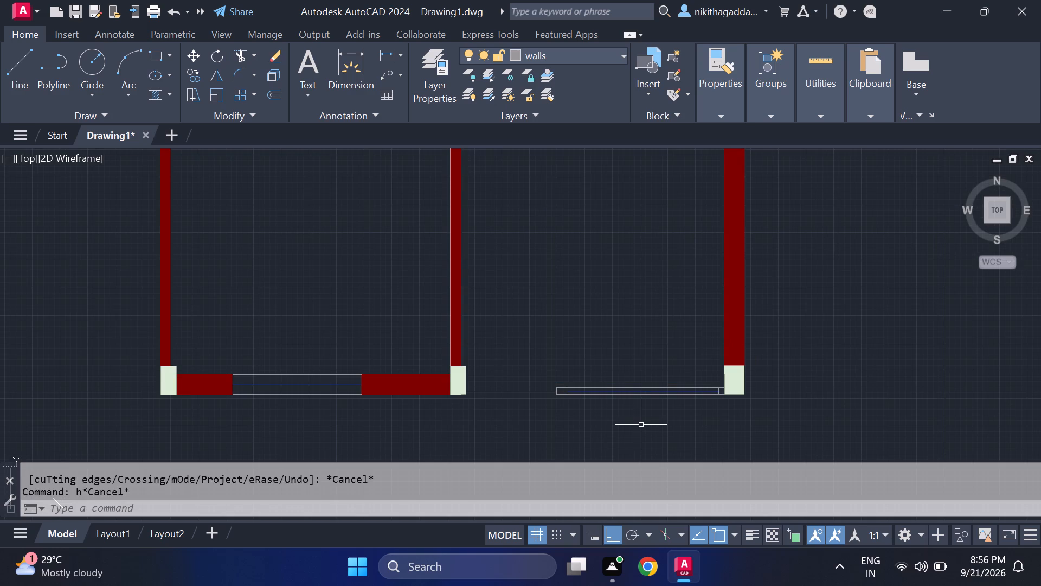
left_click_drag(620, 53, 620, 47)
left_click(585, 73)
type("hatch")
key("Return")
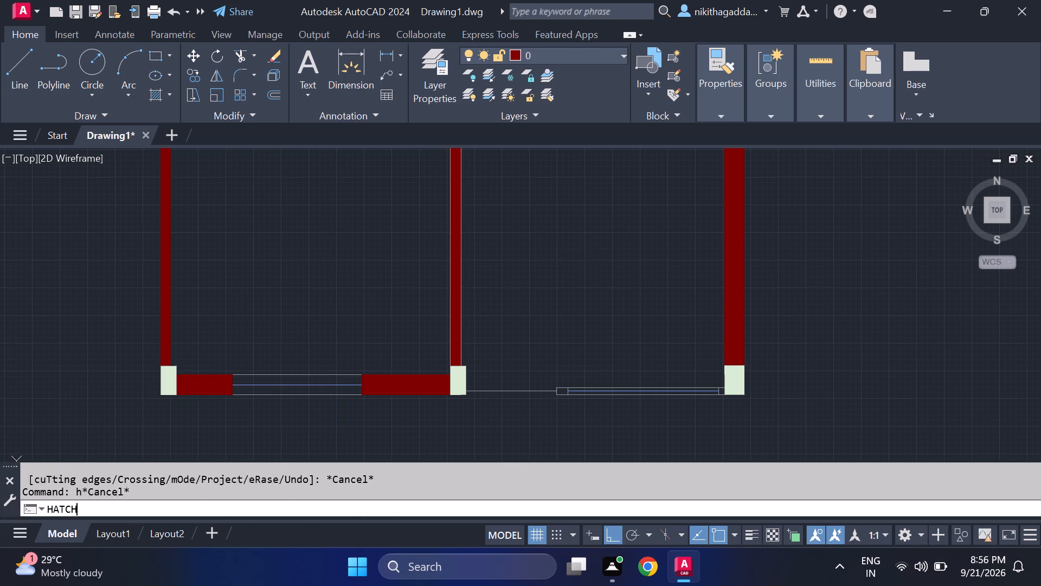
left_click(564, 390)
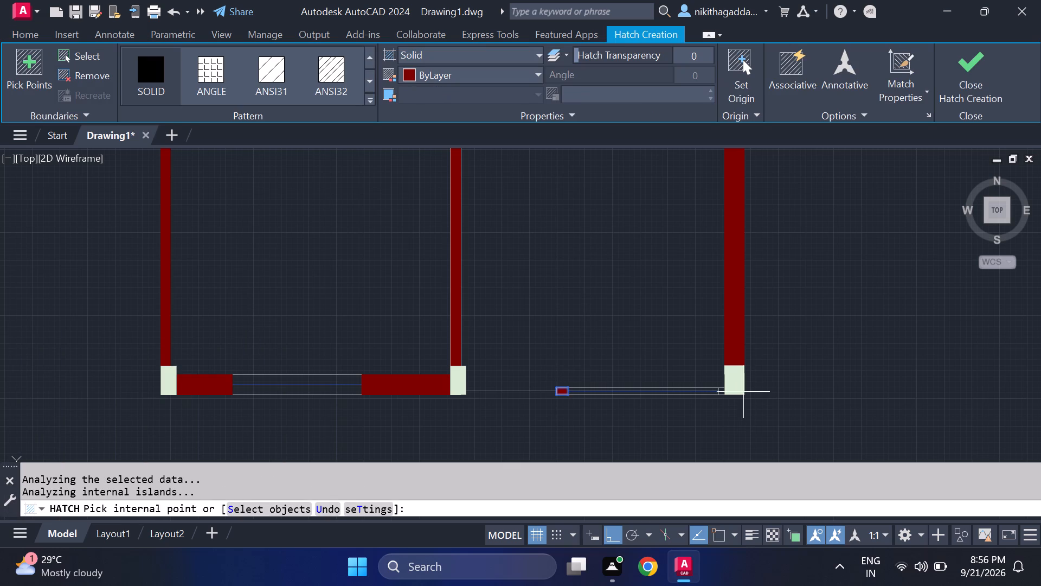
left_click(723, 389)
Add a solid ByLayer hatch to the upper and lower partition walls of the small room on the plan's west side, including their stubs.
scroll(645, 322, "down", 2)
middle_click_drag(633, 291, 642, 436)
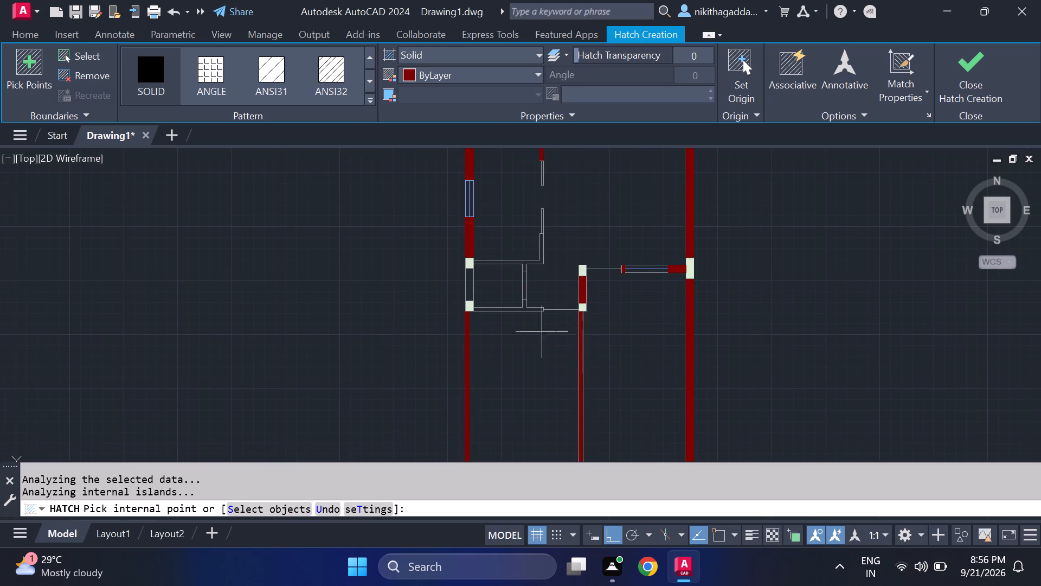
scroll(519, 325, "up", 2)
left_click(500, 286)
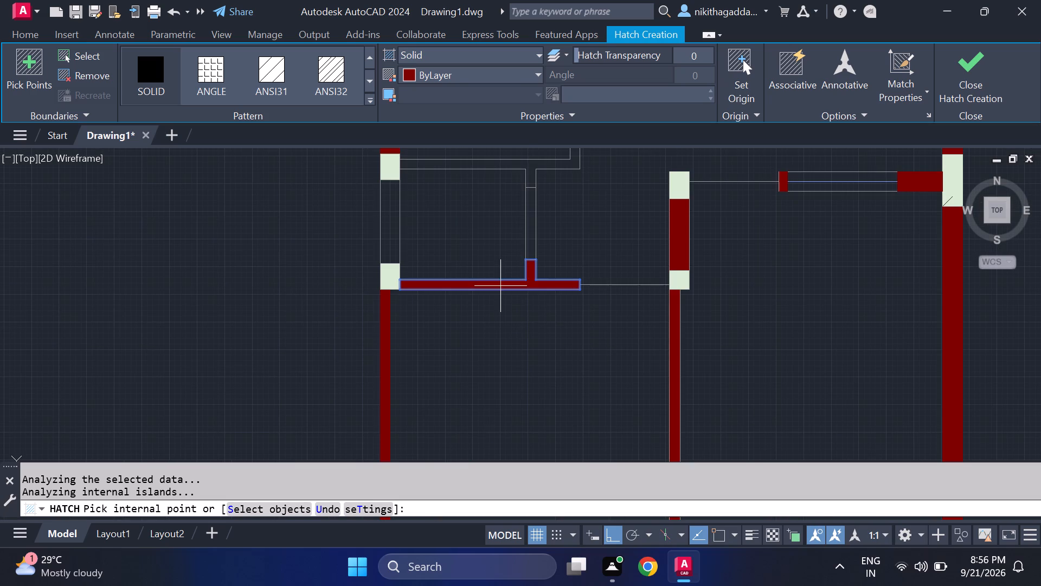
middle_click_drag(512, 333, 526, 389)
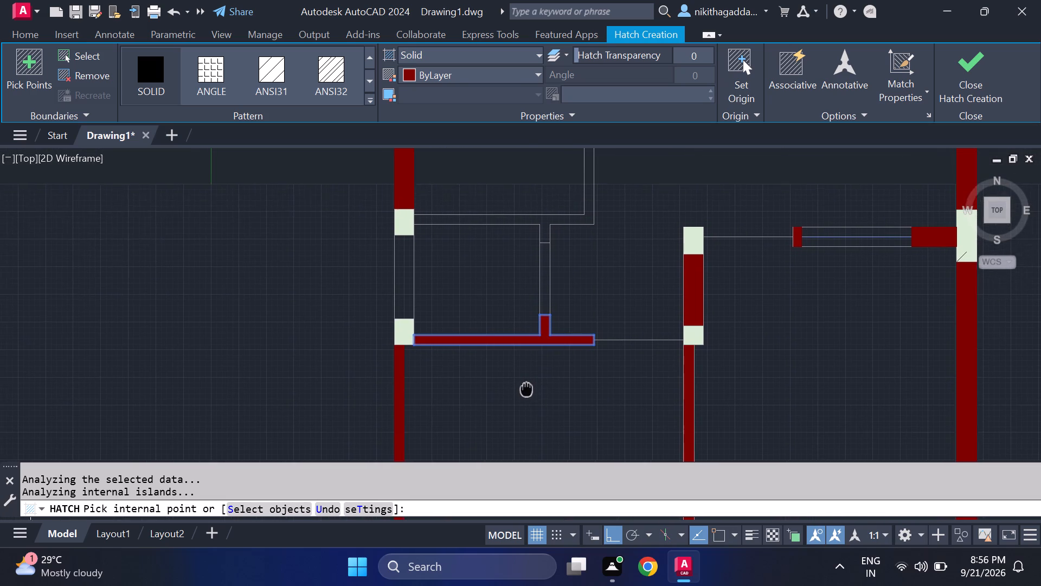
middle_click_drag(526, 389, 527, 400)
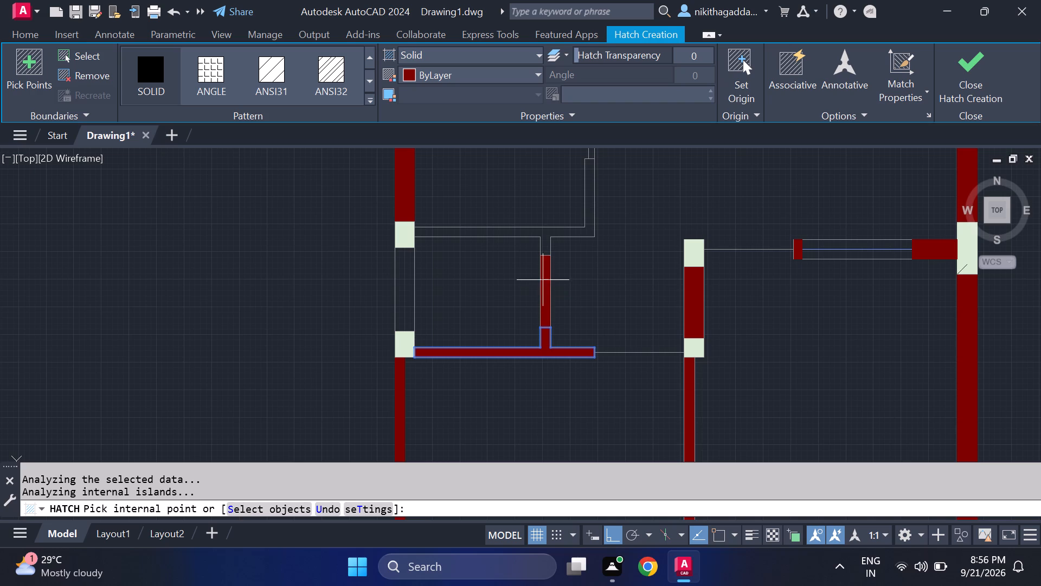
left_click(549, 240)
scroll(556, 247, "down", 2)
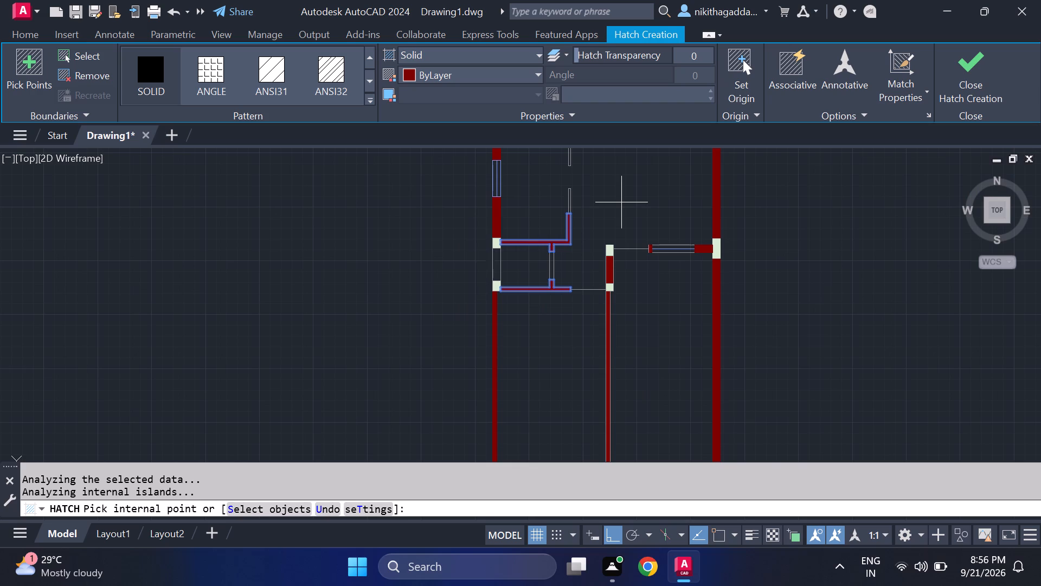
middle_click_drag(623, 202, 599, 304)
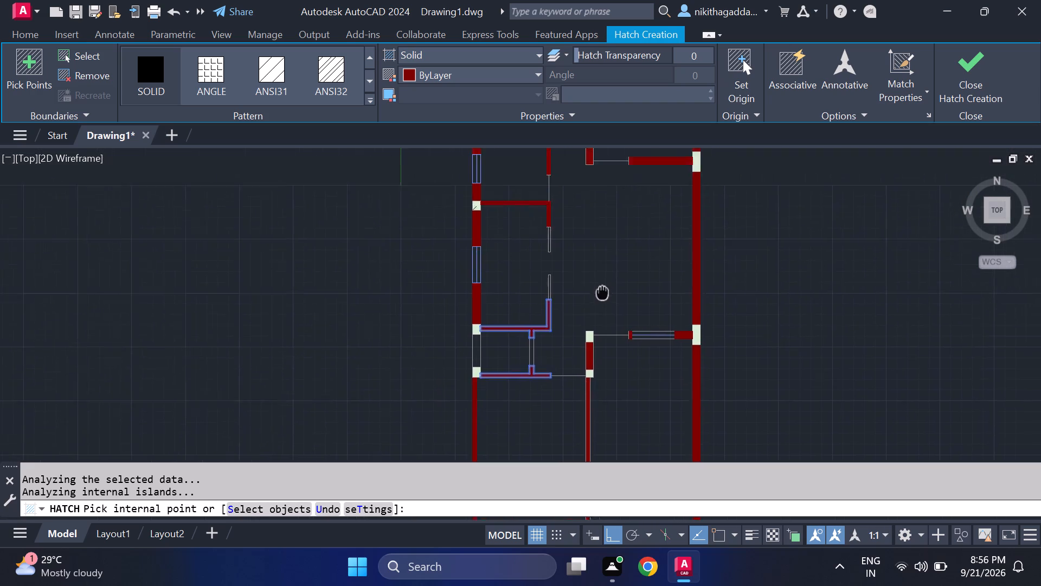
middle_click_drag(599, 304, 566, 488)
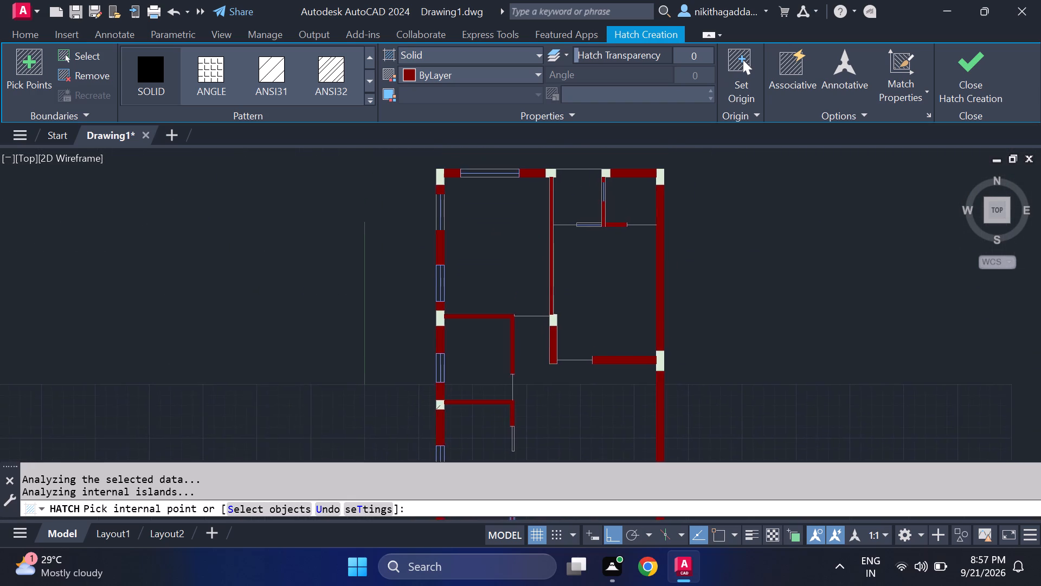
middle_click_drag(566, 488, 519, 329)
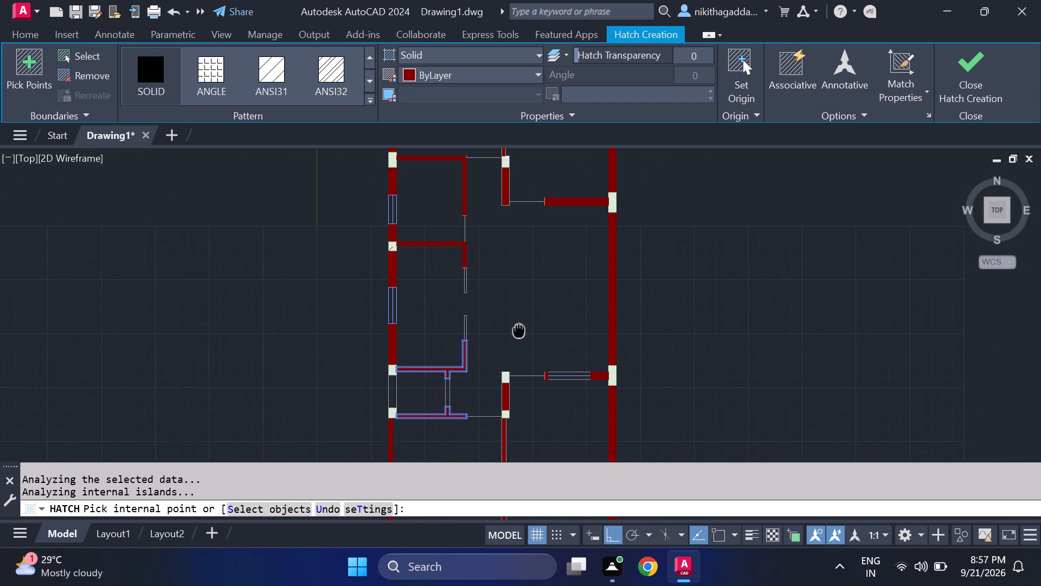
middle_click_drag(519, 329, 526, 328)
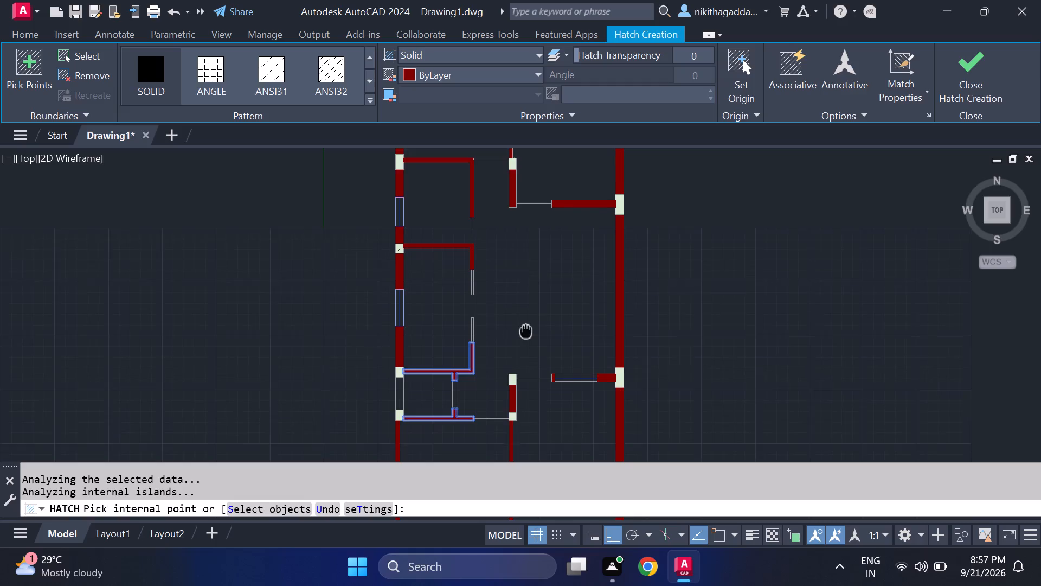
middle_click_drag(526, 328, 536, 291)
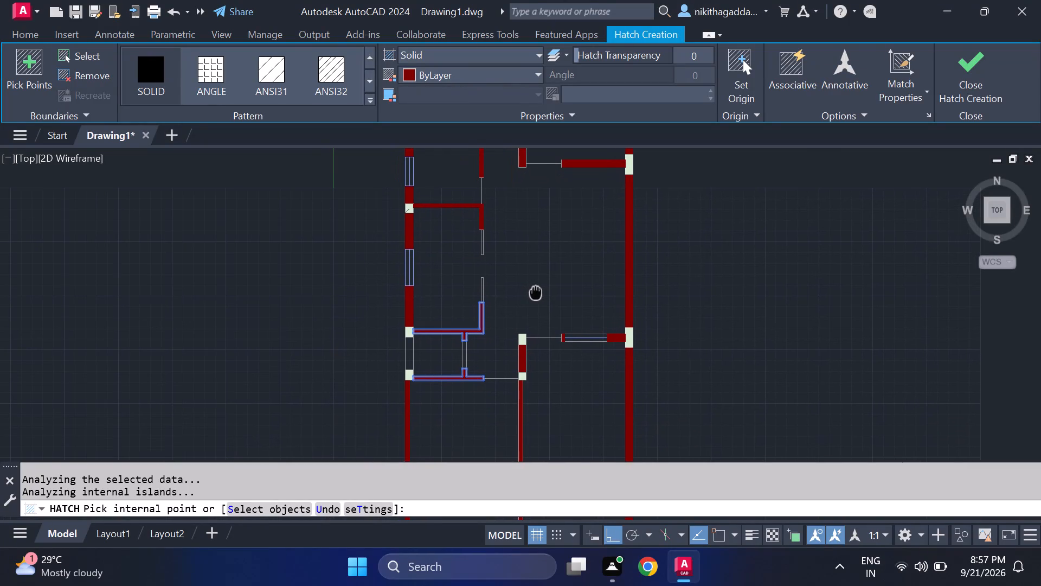
middle_click_drag(536, 291, 538, 322)
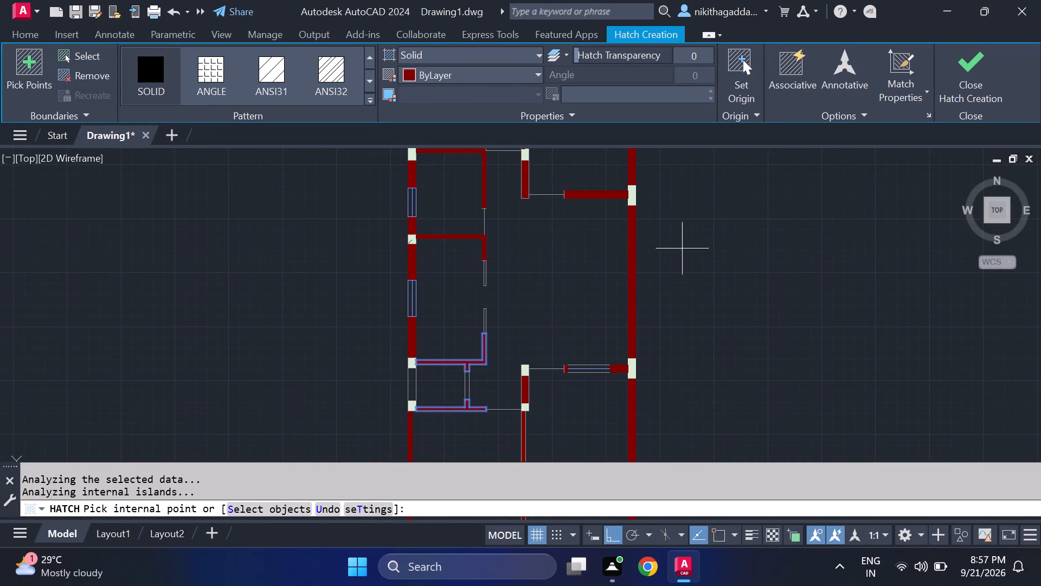
left_click(966, 79)
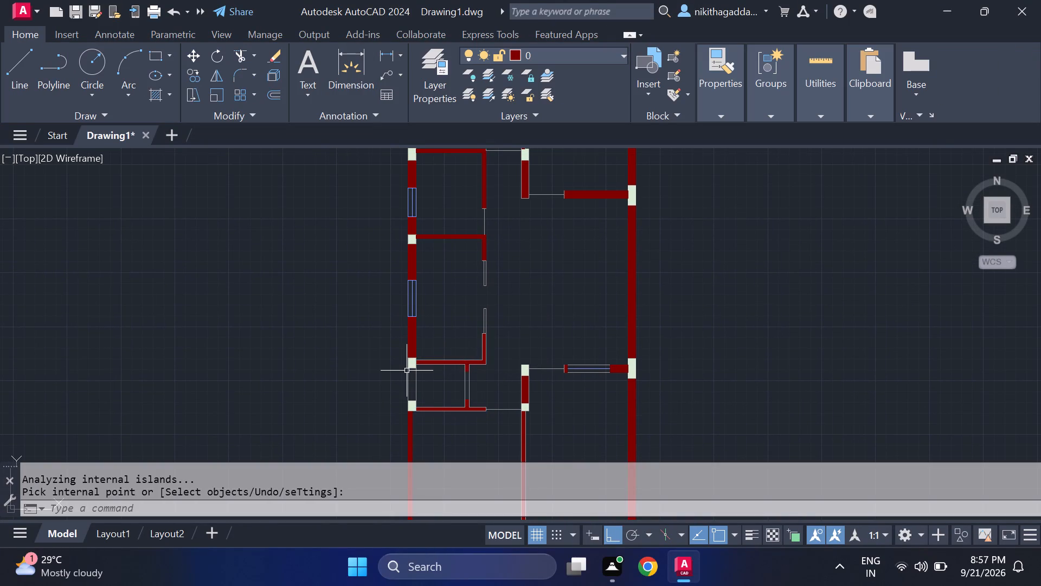
Change the column hatch at the small room's upper-left corner from ANSI31 to SOLID.
scroll(405, 372, "up", 7)
scroll(421, 353, "down", 2)
left_click(458, 311)
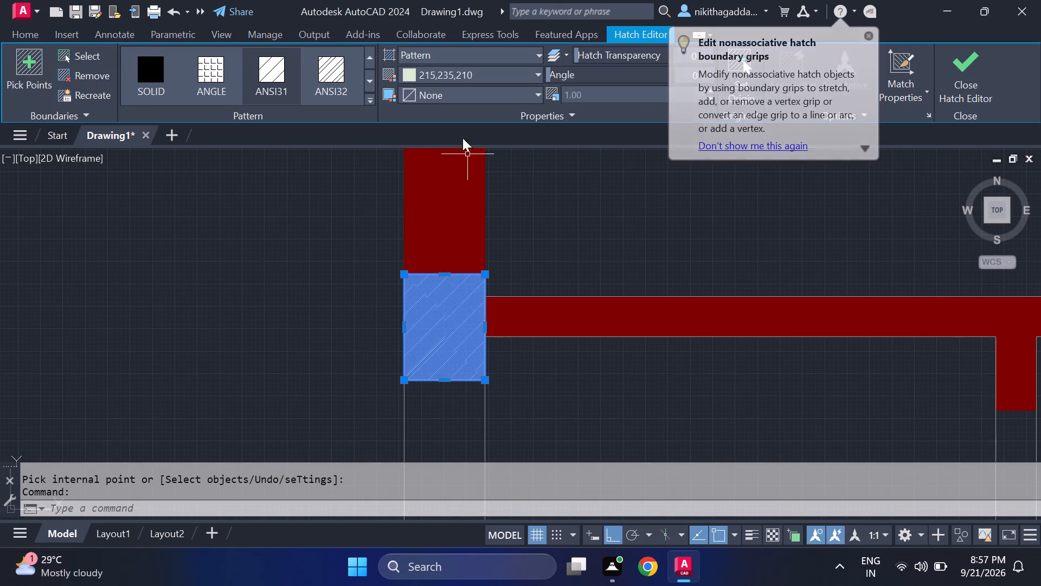
left_click(149, 81)
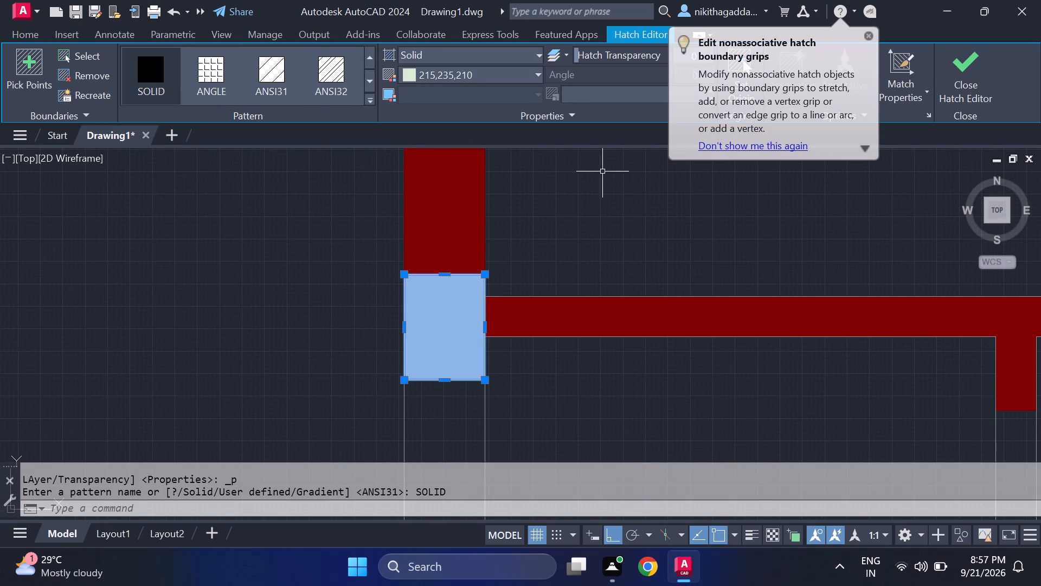
left_click(956, 85)
scroll(652, 436, "down", 5)
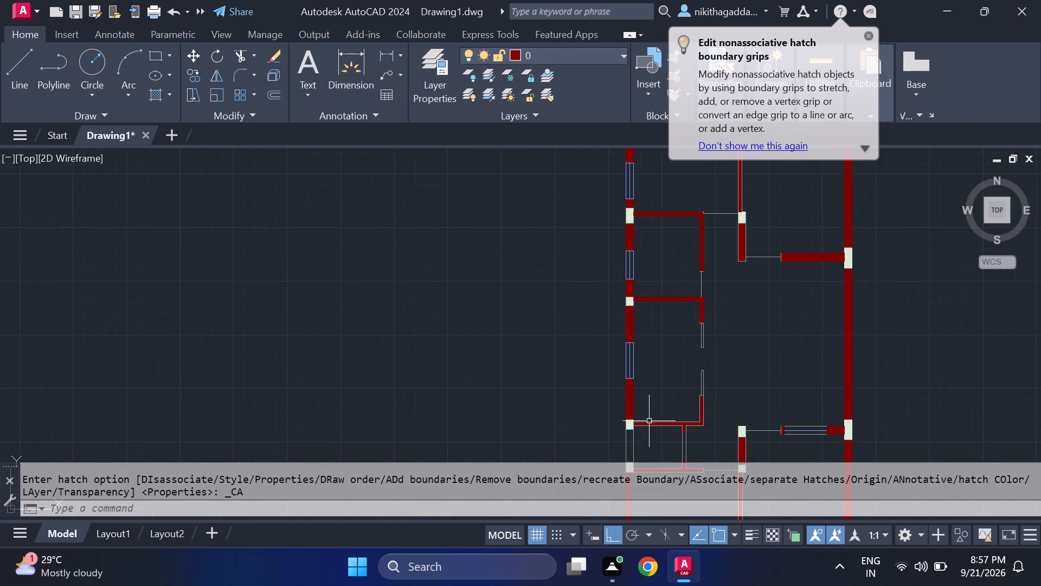
Draw a horizontal line across the small room's outer wall opening along the bottom edge of its upper-left column.
scroll(624, 300, "up", 4)
scroll(739, 348, "down", 3)
middle_click_drag(777, 381, 754, 366)
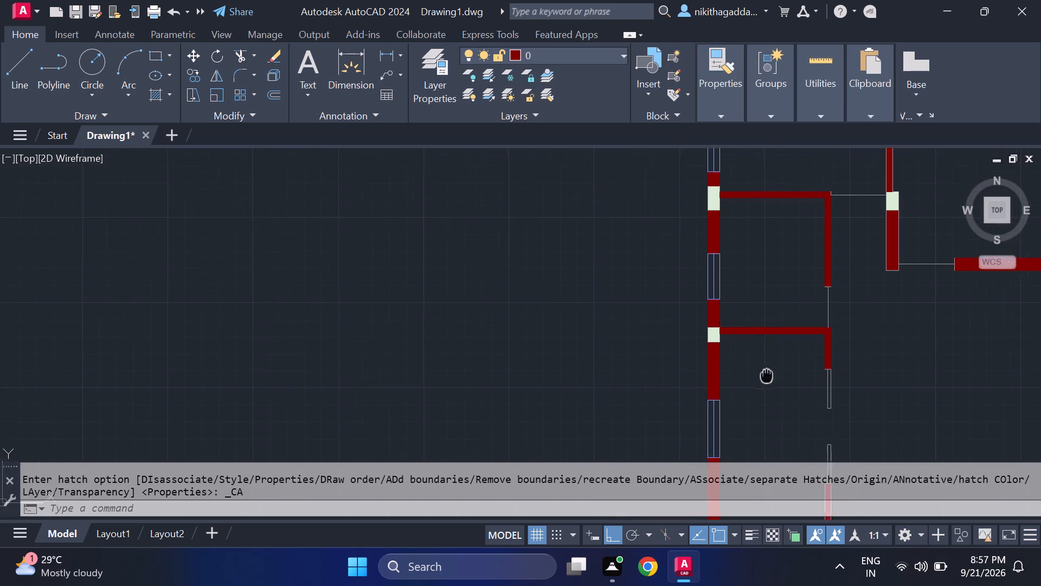
middle_click_drag(754, 366, 519, 303)
scroll(486, 315, "down", 2)
scroll(510, 370, "up", 1)
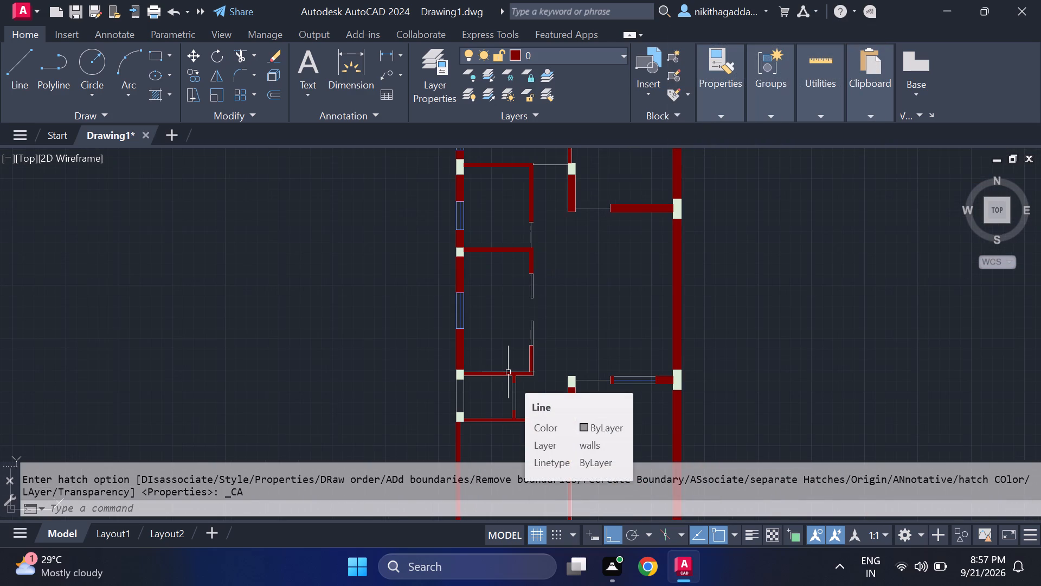
middle_click_drag(505, 372, 506, 306)
scroll(467, 333, "up", 2)
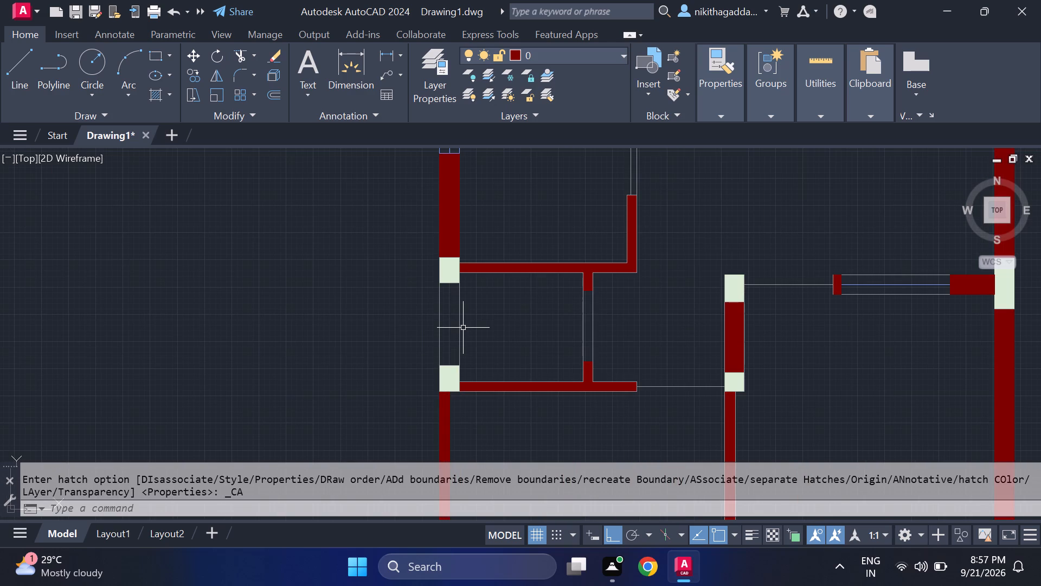
key("l")
key("Return")
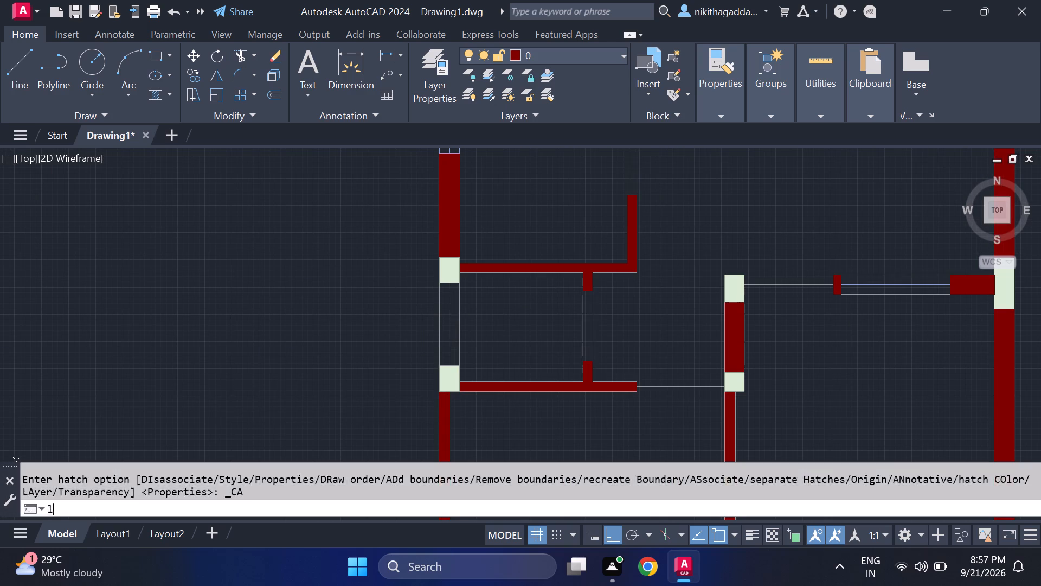
scroll(459, 321, "up", 2)
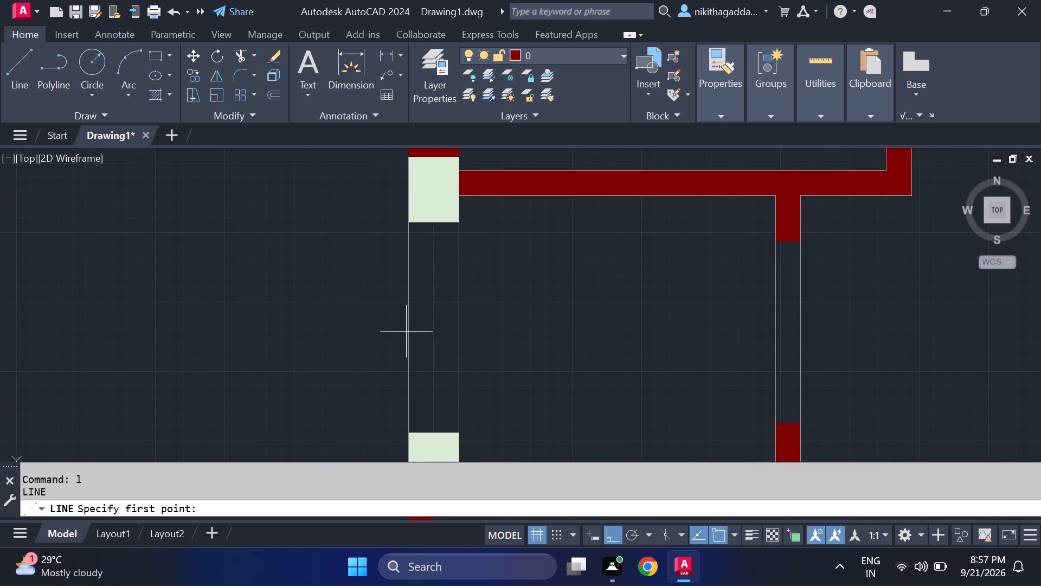
left_click(408, 222)
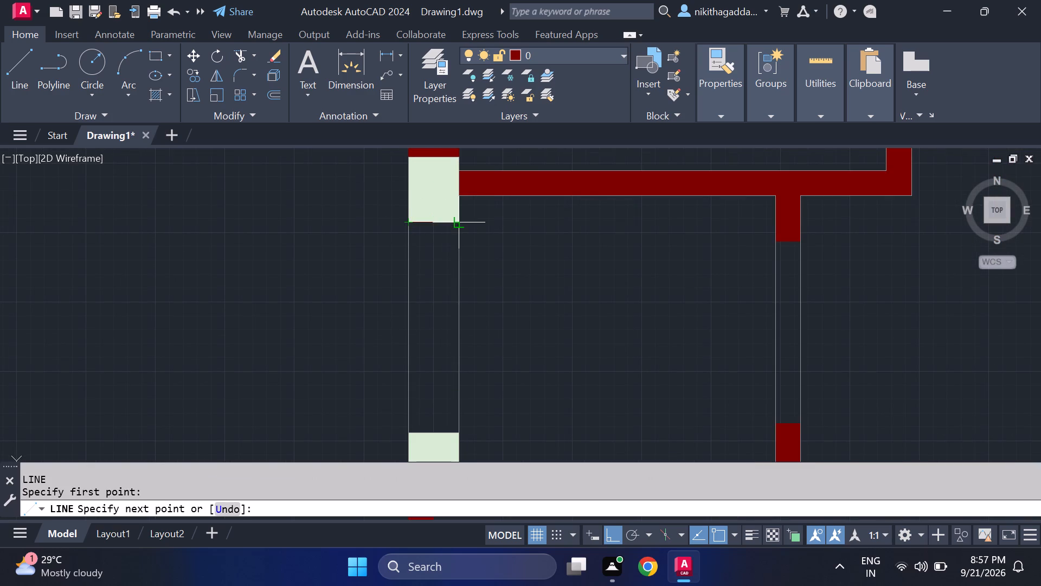
left_click(461, 221)
key("Escape")
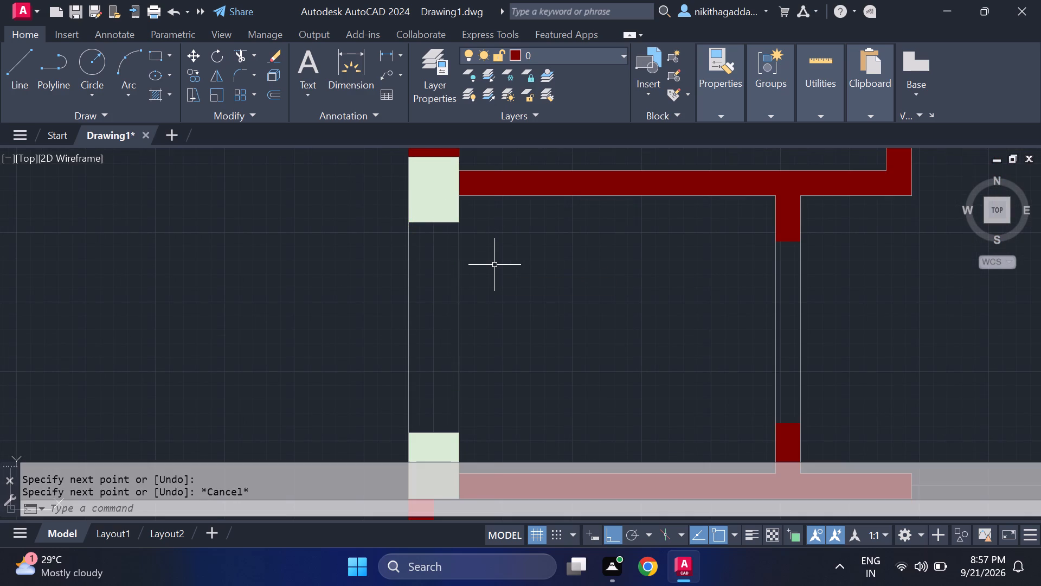
Examine the whole floor plan from the bottom-wall windows up to the top rooms, checking walls, windows and columns.
scroll(510, 285, "down", 5)
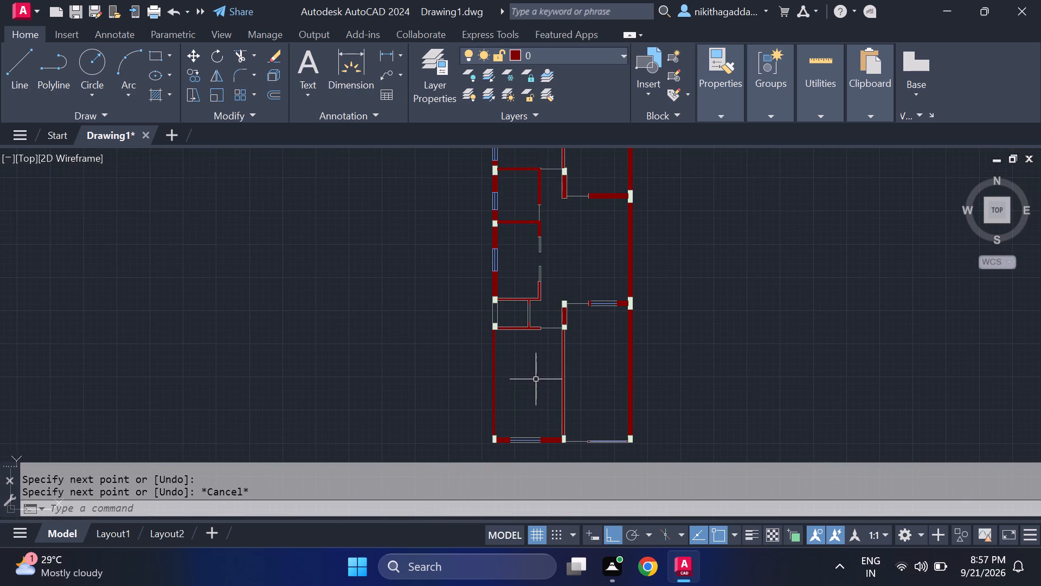
middle_click_drag(535, 378, 437, 377)
middle_click(437, 377)
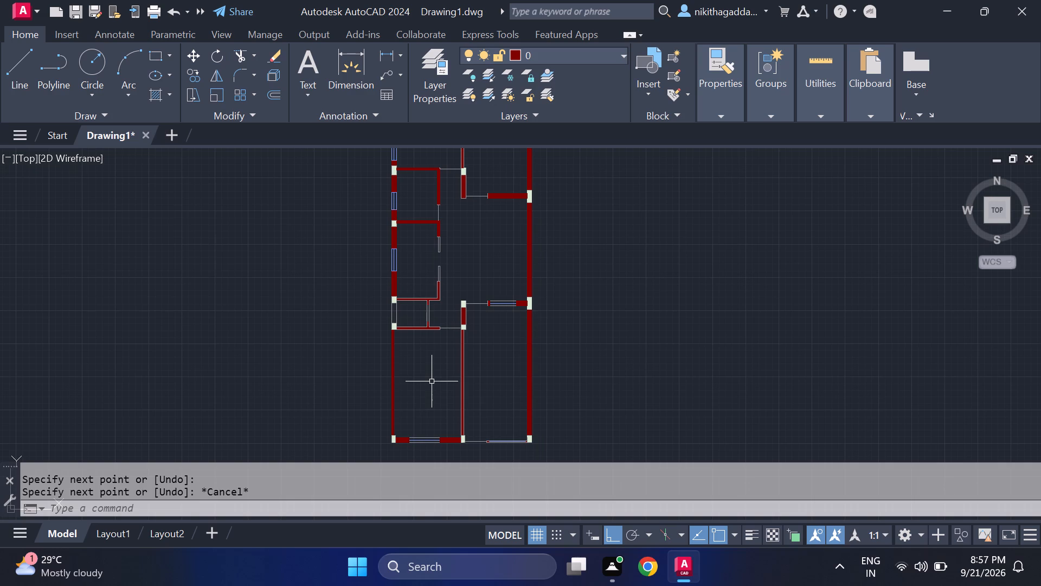
middle_click_drag(426, 391, 422, 370)
scroll(427, 422, "up", 2)
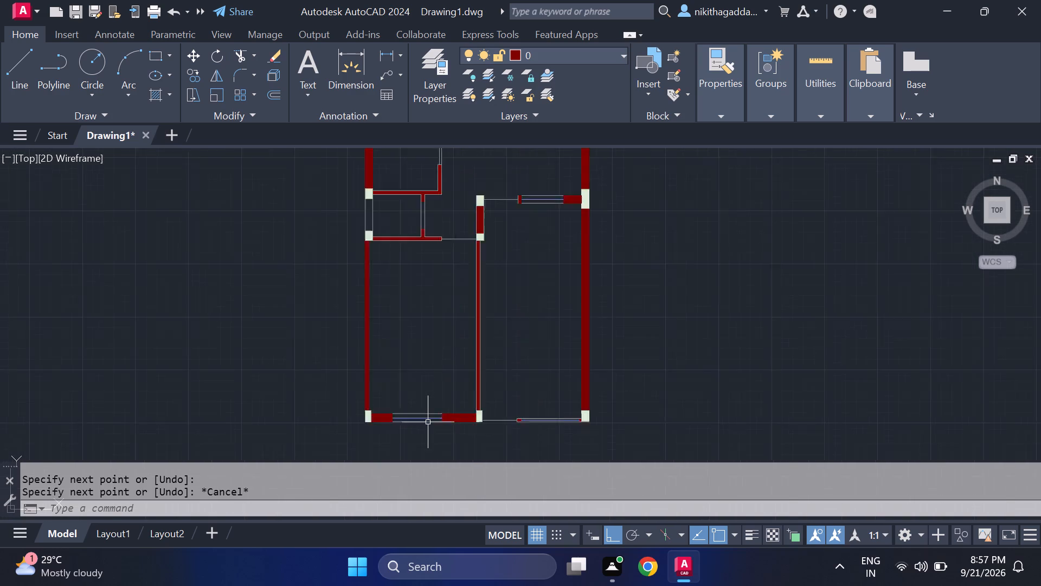
scroll(428, 422, "up", 3)
scroll(423, 426, "down", 2)
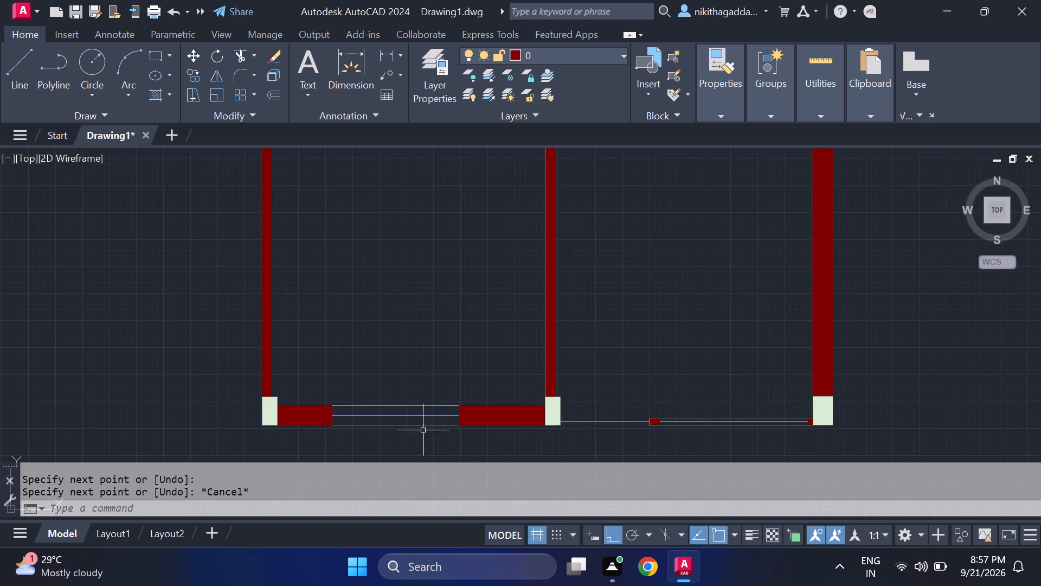
scroll(450, 420, "down", 2)
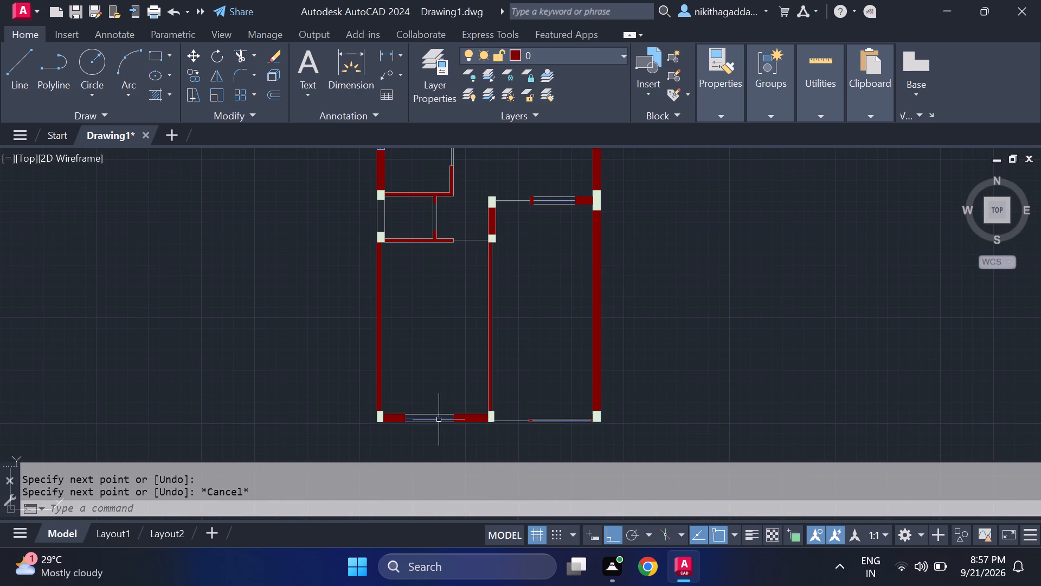
scroll(292, 342, "down", 1)
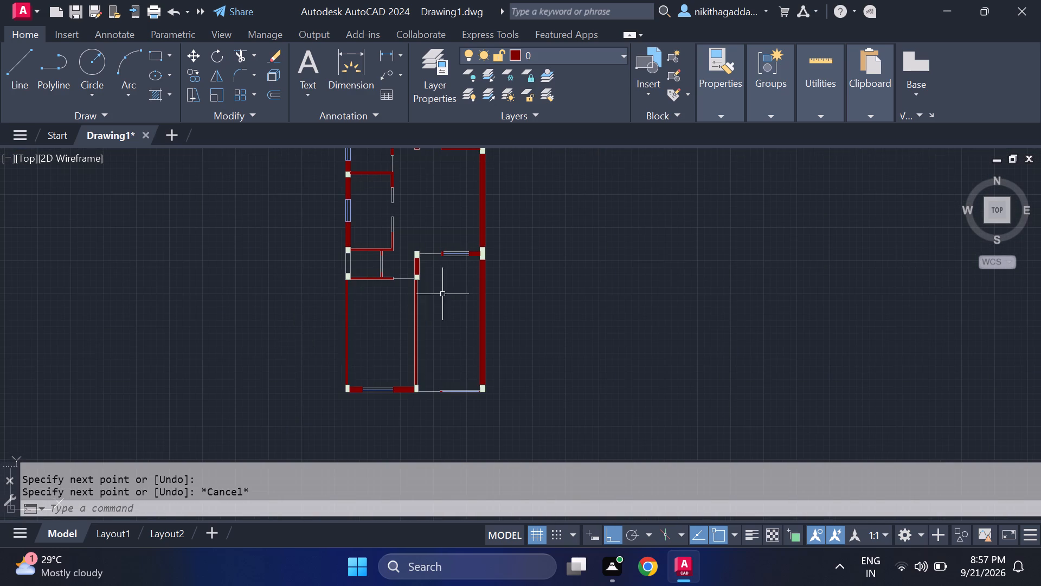
middle_click_drag(442, 294, 454, 452)
middle_click_drag(452, 422, 447, 359)
middle_click_drag(446, 305, 457, 346)
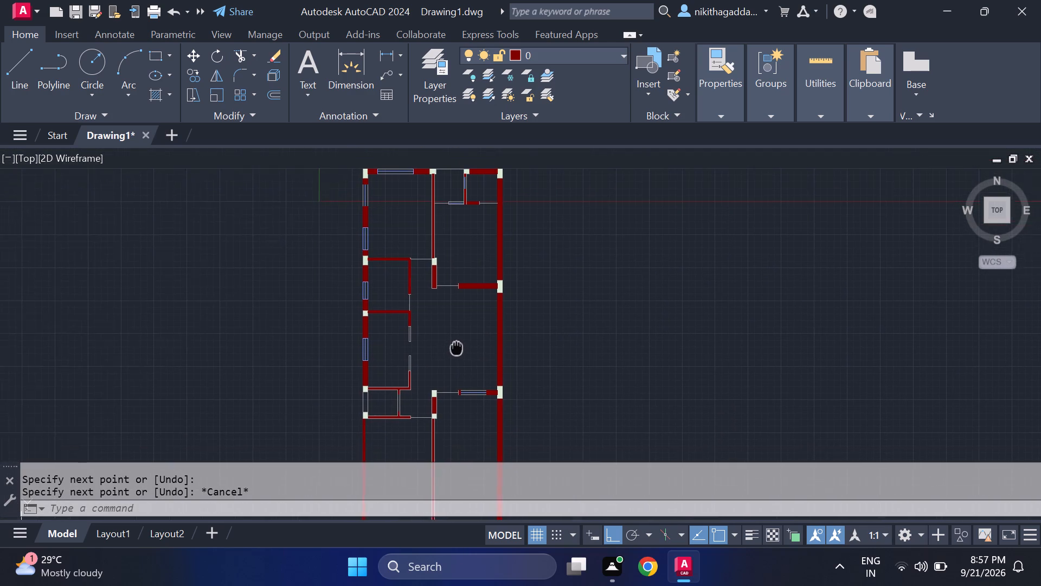
middle_click_drag(457, 346, 460, 342)
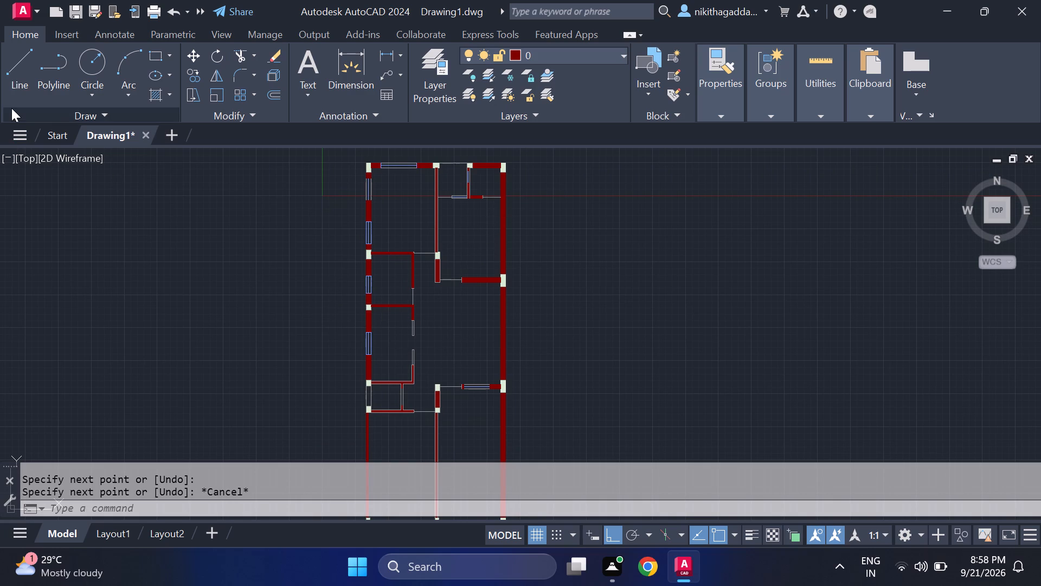
Open the drawing 30X60-3BHK PLAN from the Documents folder and switch it to model space.
left_click(11, 130)
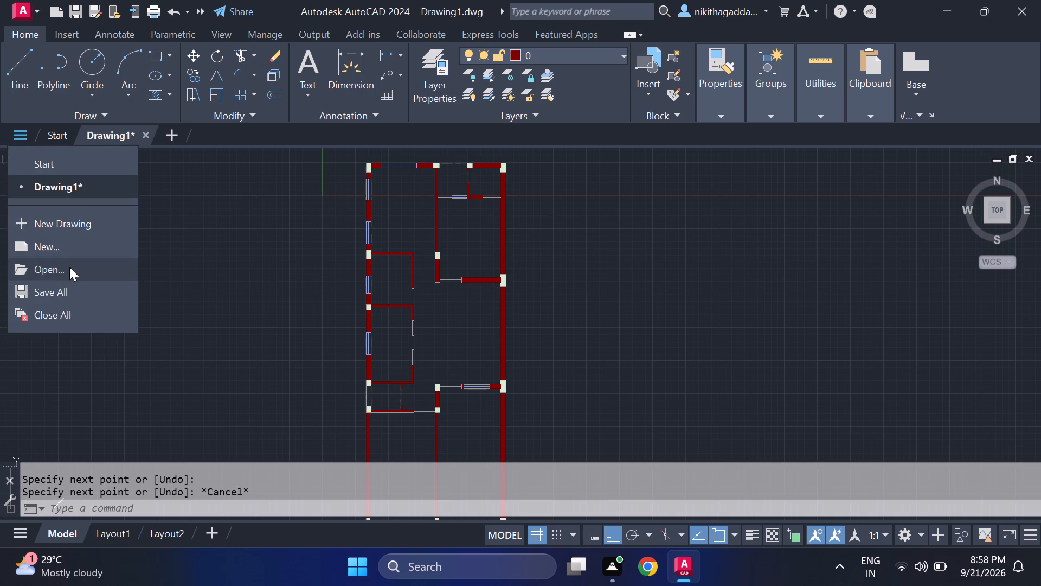
left_click(69, 267)
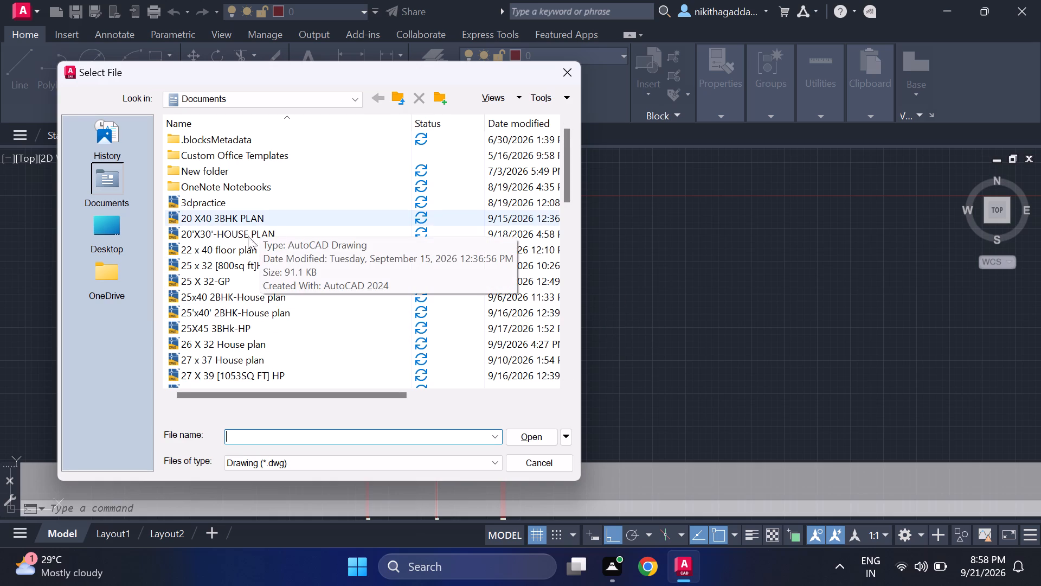
scroll(234, 252, "down", 1)
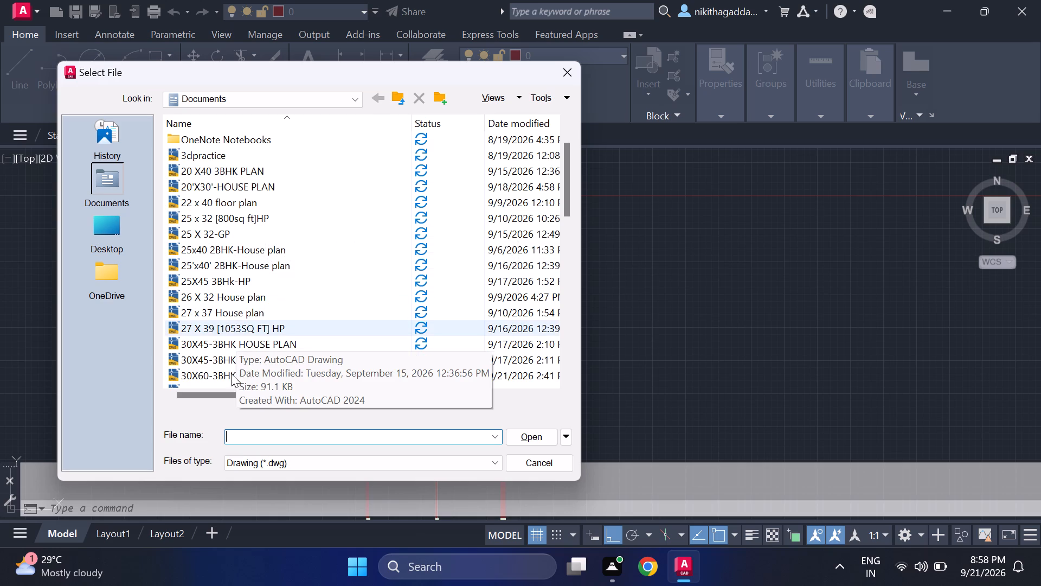
left_click(217, 377)
left_click(526, 437)
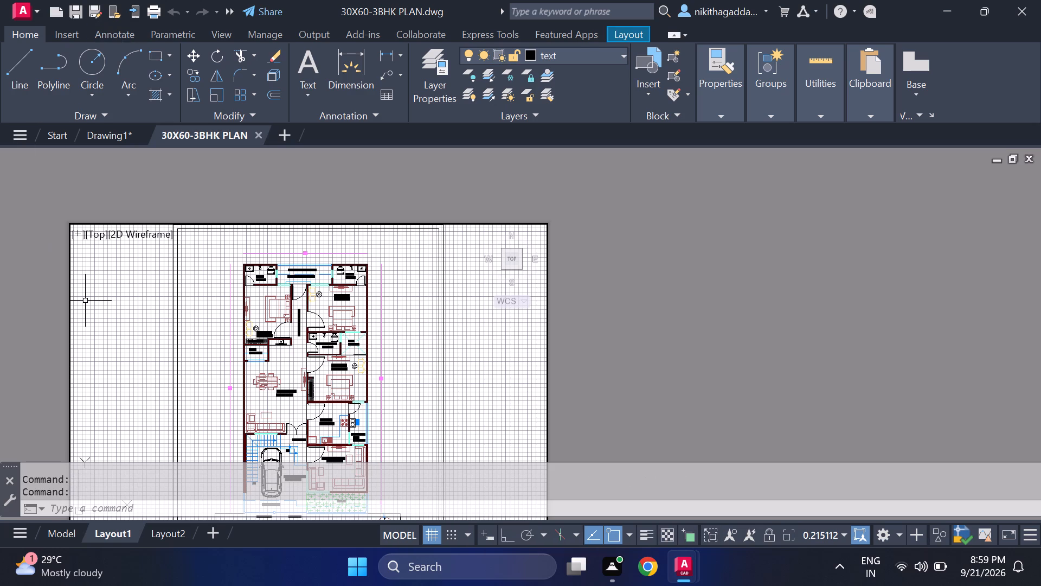
left_click(52, 533)
scroll(351, 325, "down", 4)
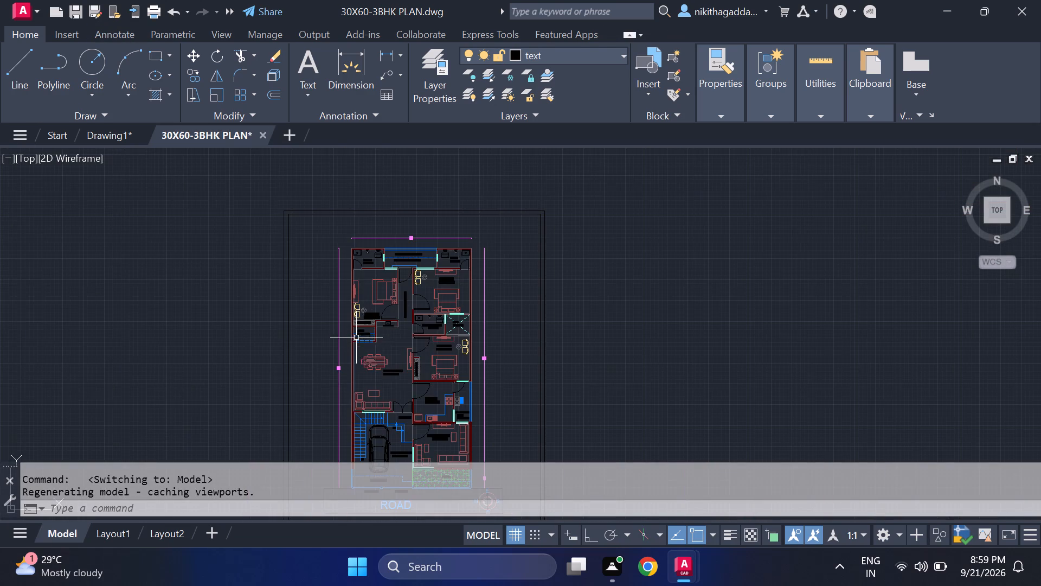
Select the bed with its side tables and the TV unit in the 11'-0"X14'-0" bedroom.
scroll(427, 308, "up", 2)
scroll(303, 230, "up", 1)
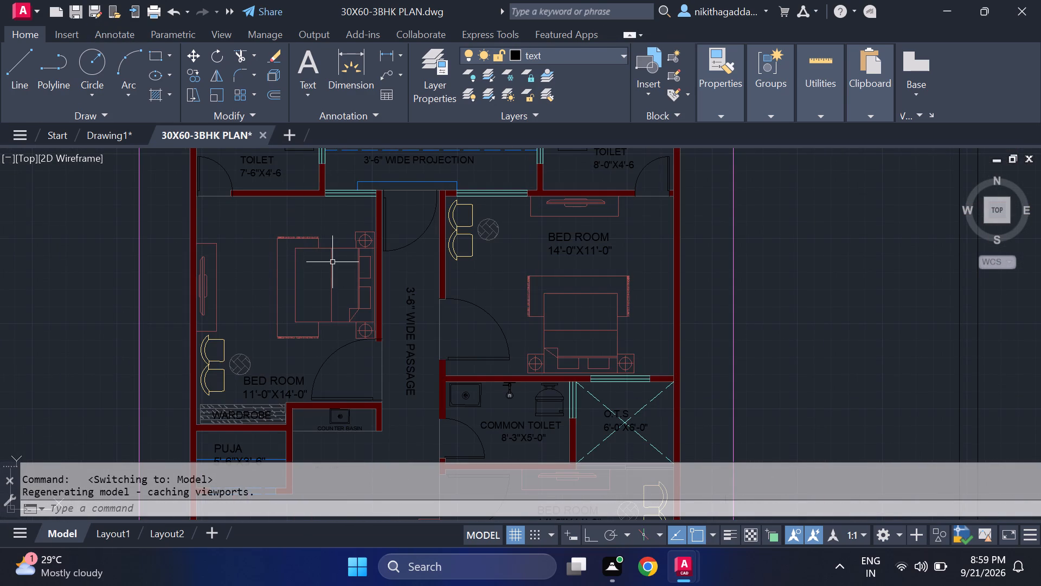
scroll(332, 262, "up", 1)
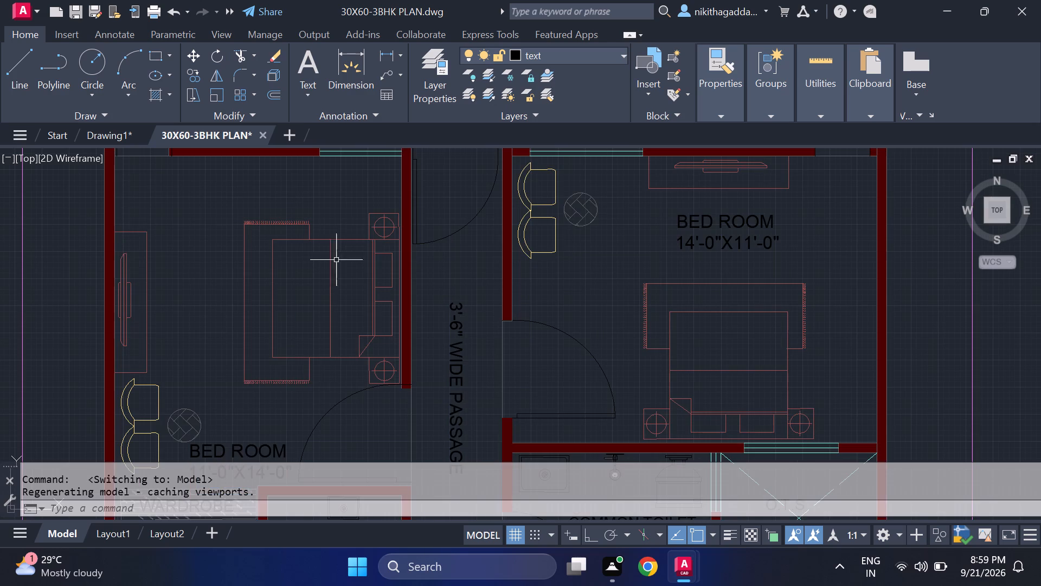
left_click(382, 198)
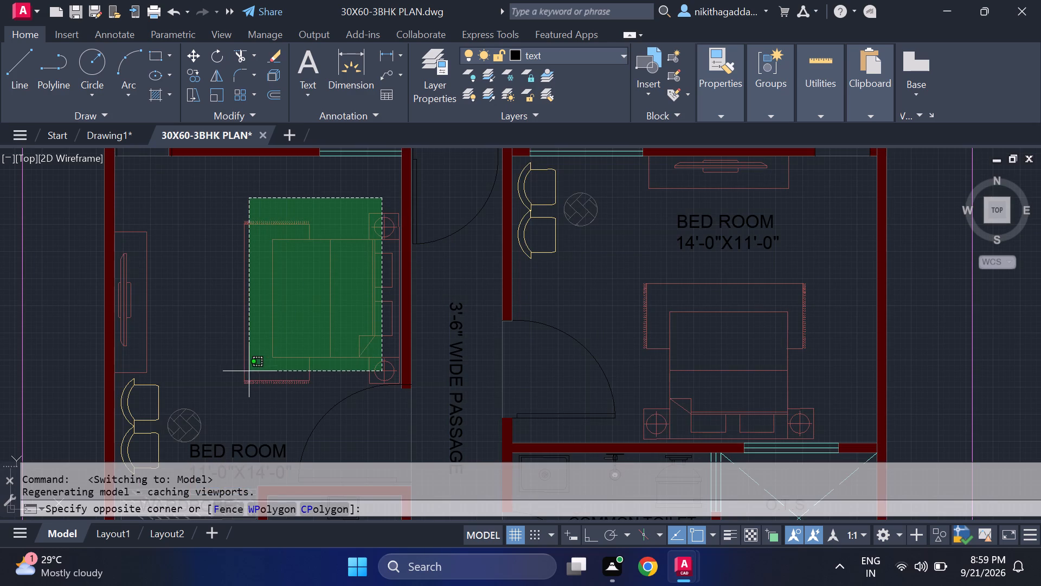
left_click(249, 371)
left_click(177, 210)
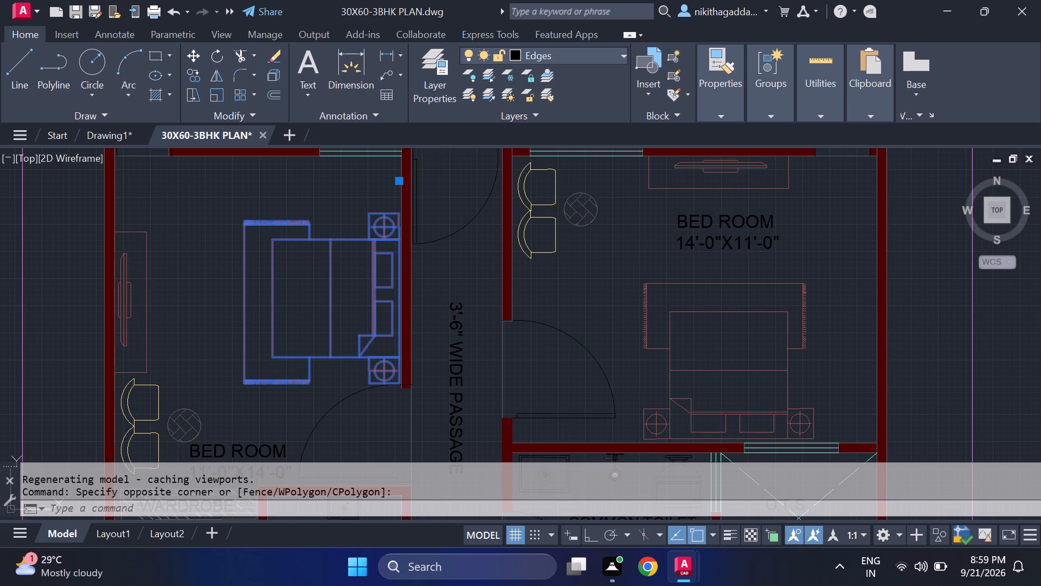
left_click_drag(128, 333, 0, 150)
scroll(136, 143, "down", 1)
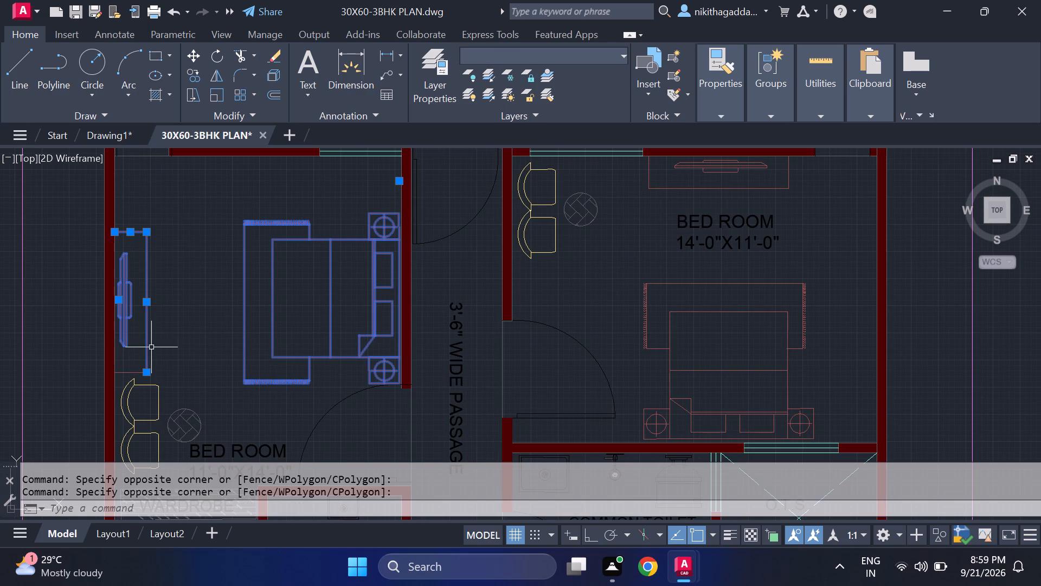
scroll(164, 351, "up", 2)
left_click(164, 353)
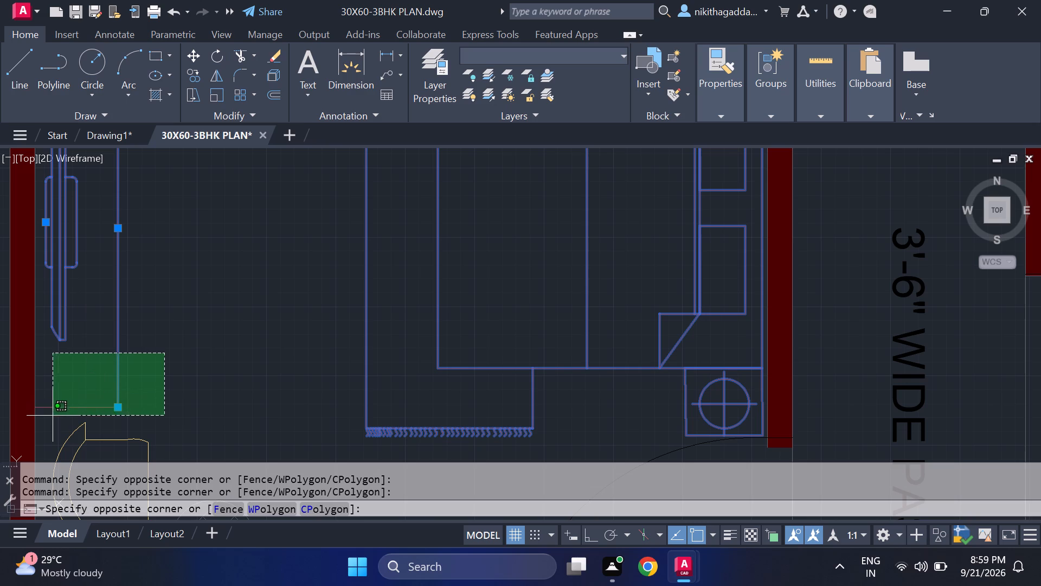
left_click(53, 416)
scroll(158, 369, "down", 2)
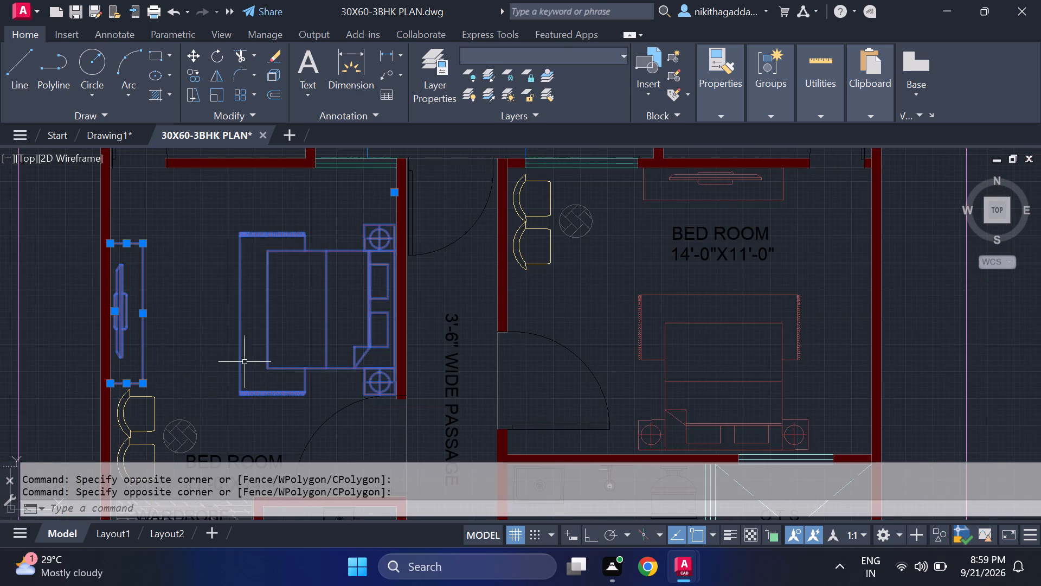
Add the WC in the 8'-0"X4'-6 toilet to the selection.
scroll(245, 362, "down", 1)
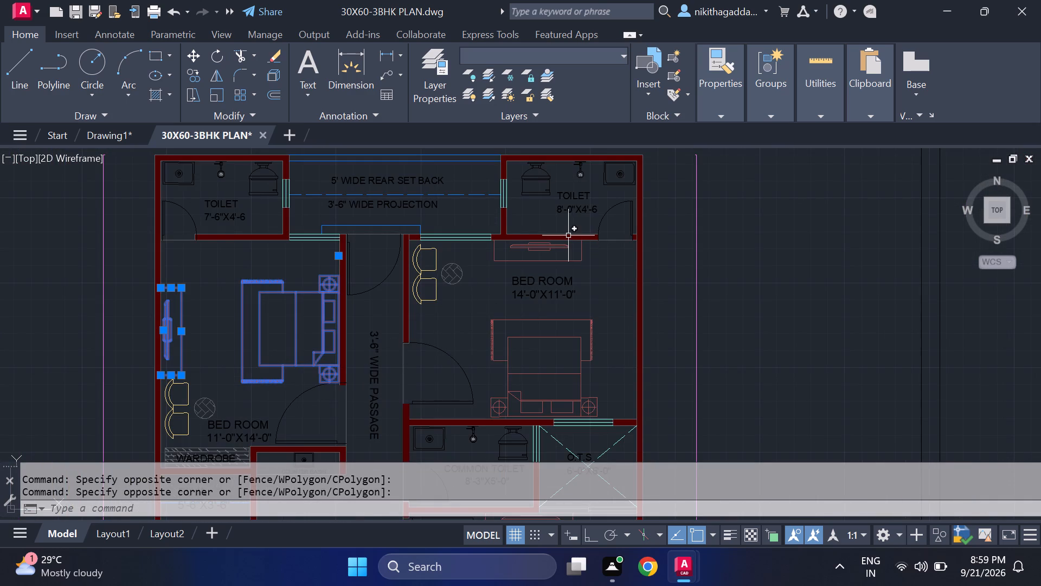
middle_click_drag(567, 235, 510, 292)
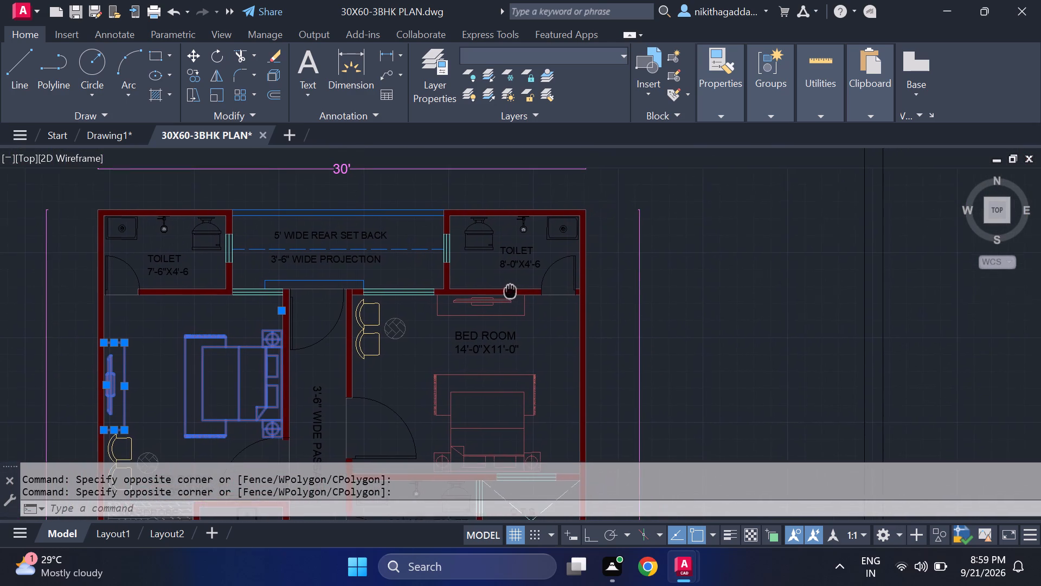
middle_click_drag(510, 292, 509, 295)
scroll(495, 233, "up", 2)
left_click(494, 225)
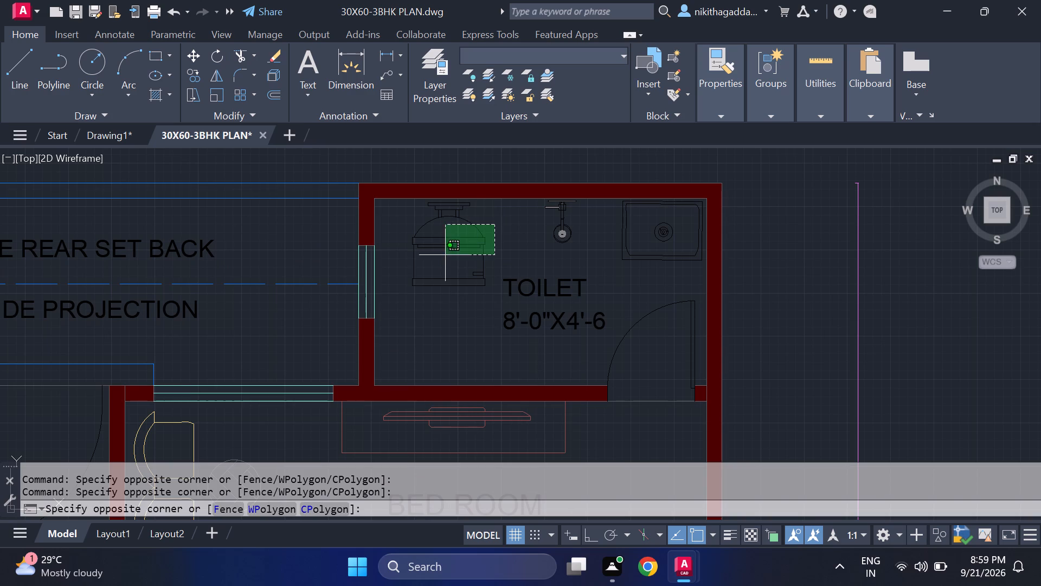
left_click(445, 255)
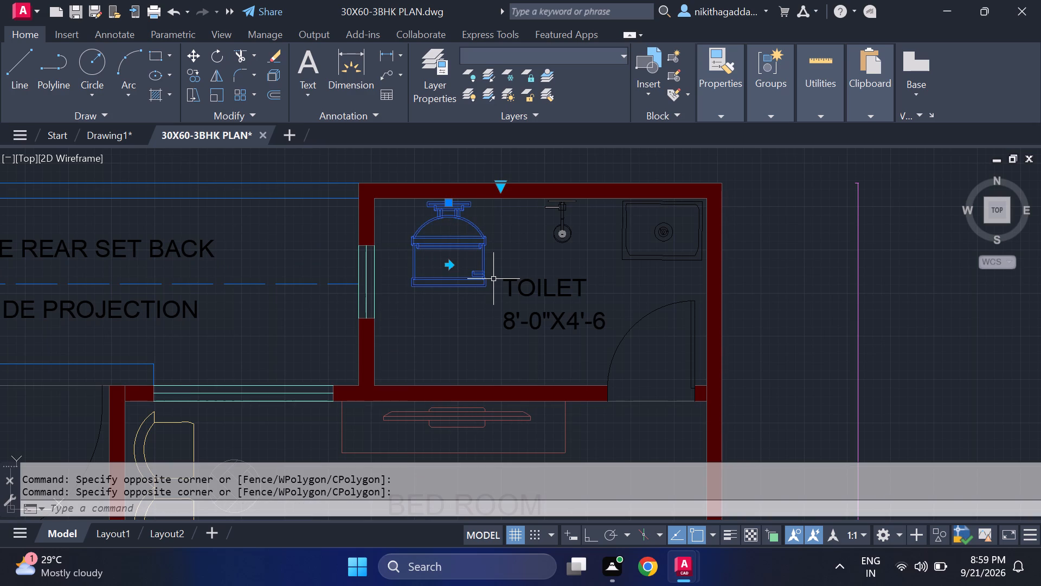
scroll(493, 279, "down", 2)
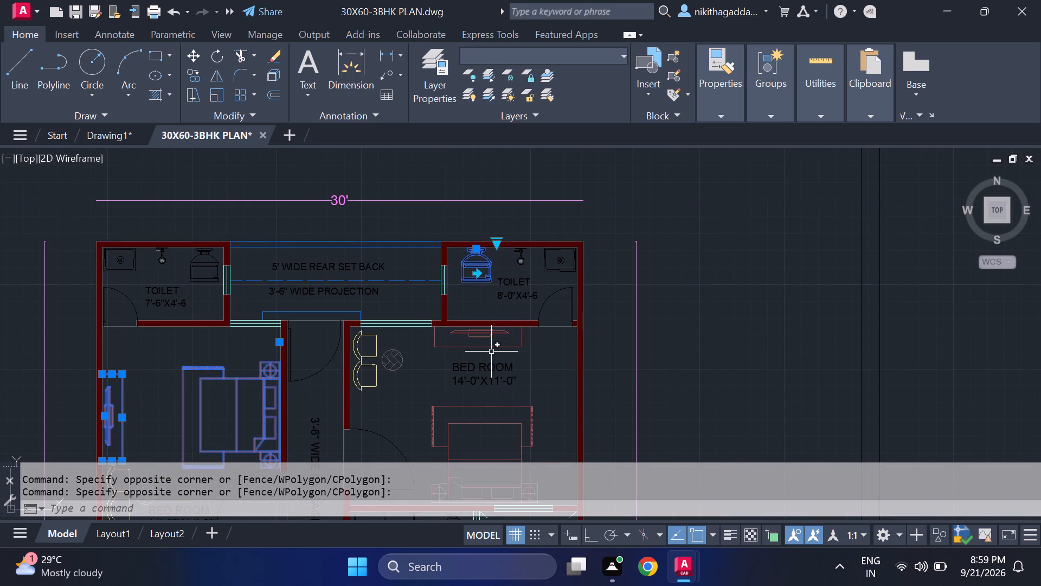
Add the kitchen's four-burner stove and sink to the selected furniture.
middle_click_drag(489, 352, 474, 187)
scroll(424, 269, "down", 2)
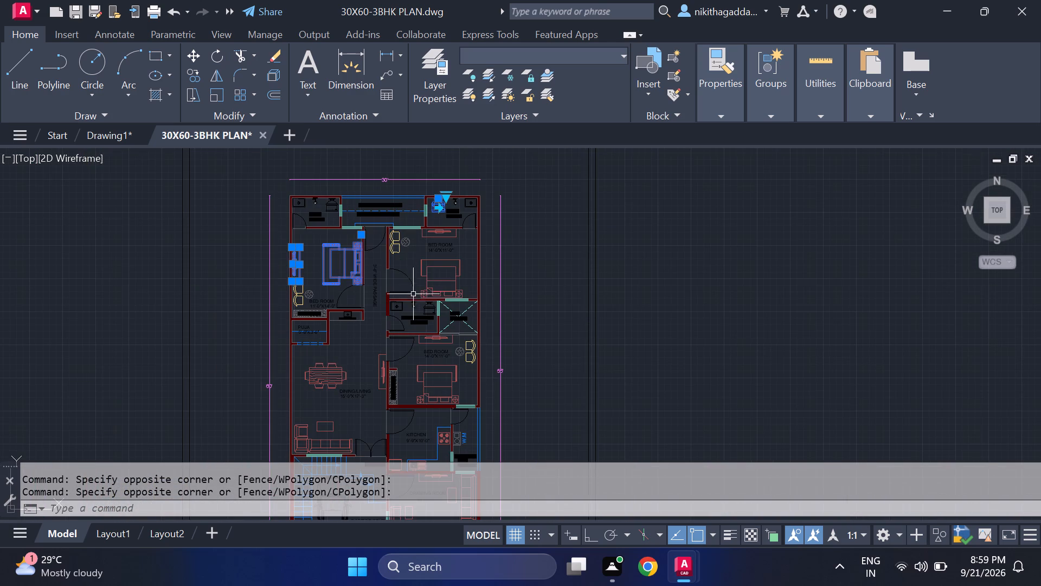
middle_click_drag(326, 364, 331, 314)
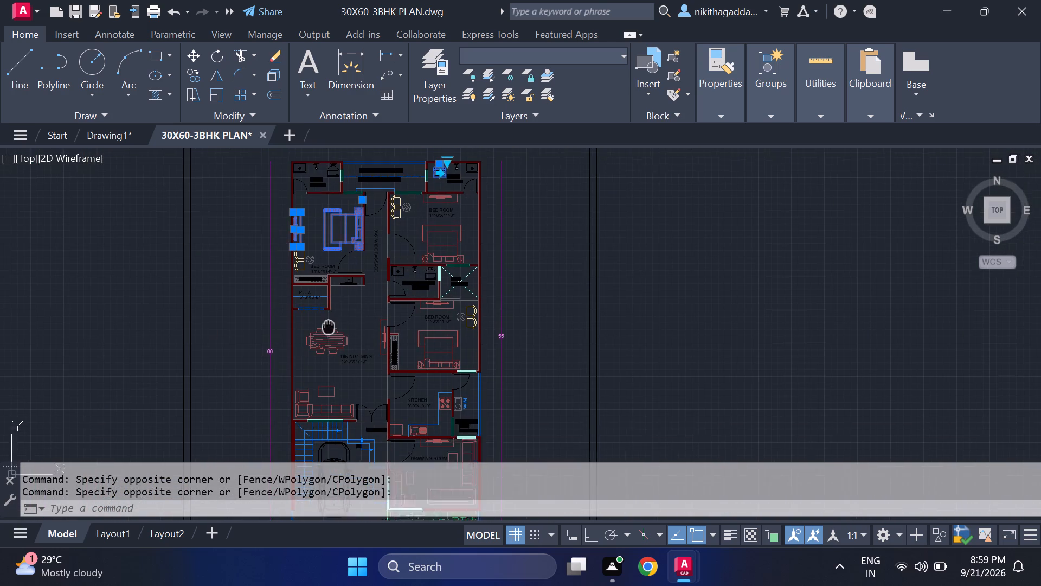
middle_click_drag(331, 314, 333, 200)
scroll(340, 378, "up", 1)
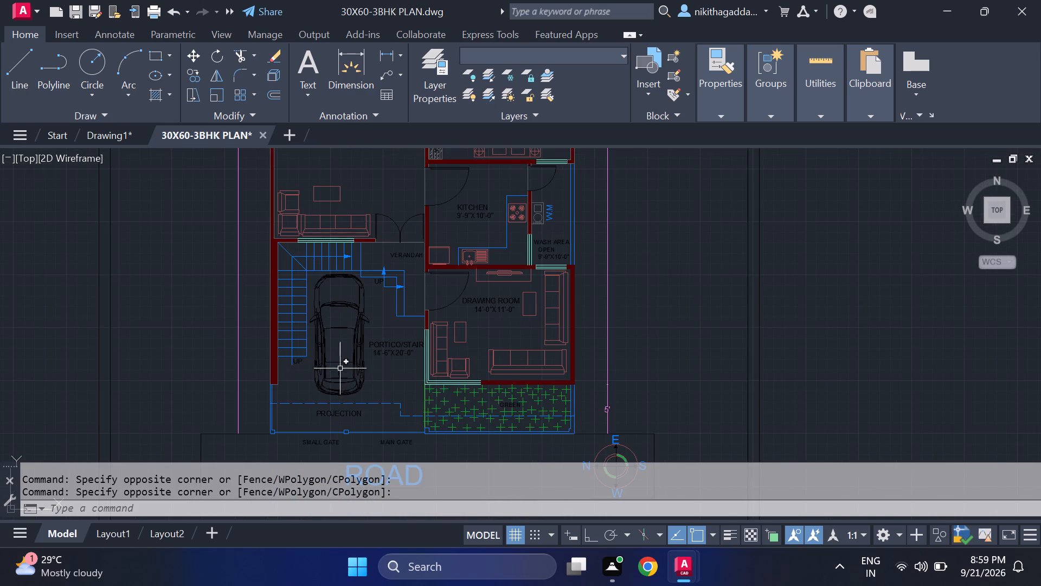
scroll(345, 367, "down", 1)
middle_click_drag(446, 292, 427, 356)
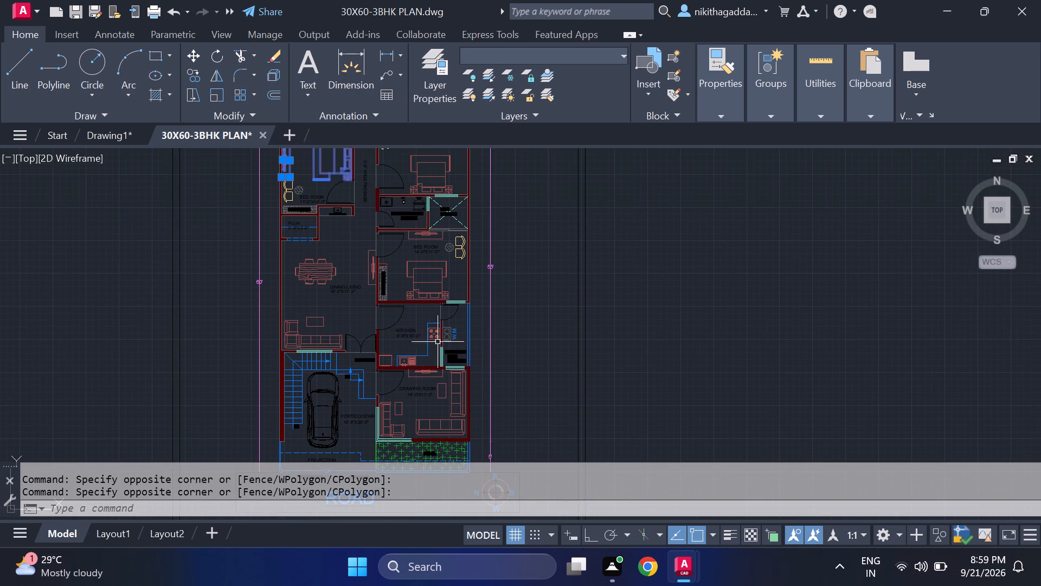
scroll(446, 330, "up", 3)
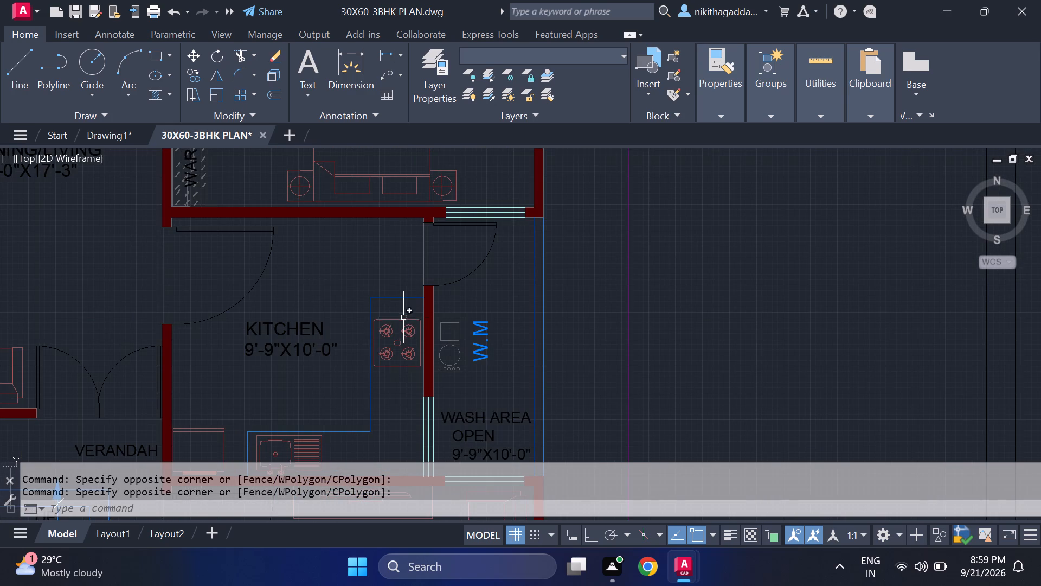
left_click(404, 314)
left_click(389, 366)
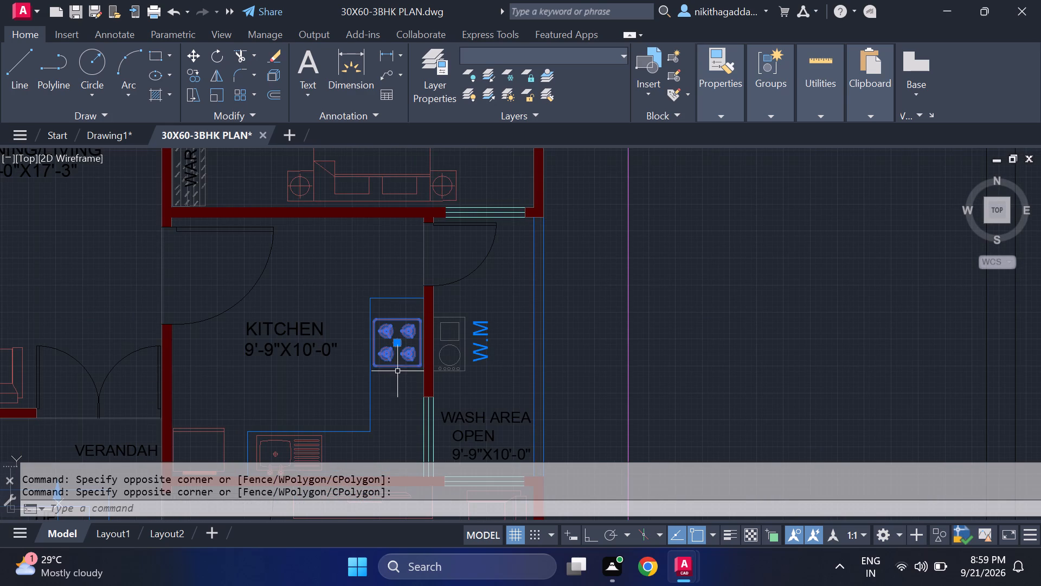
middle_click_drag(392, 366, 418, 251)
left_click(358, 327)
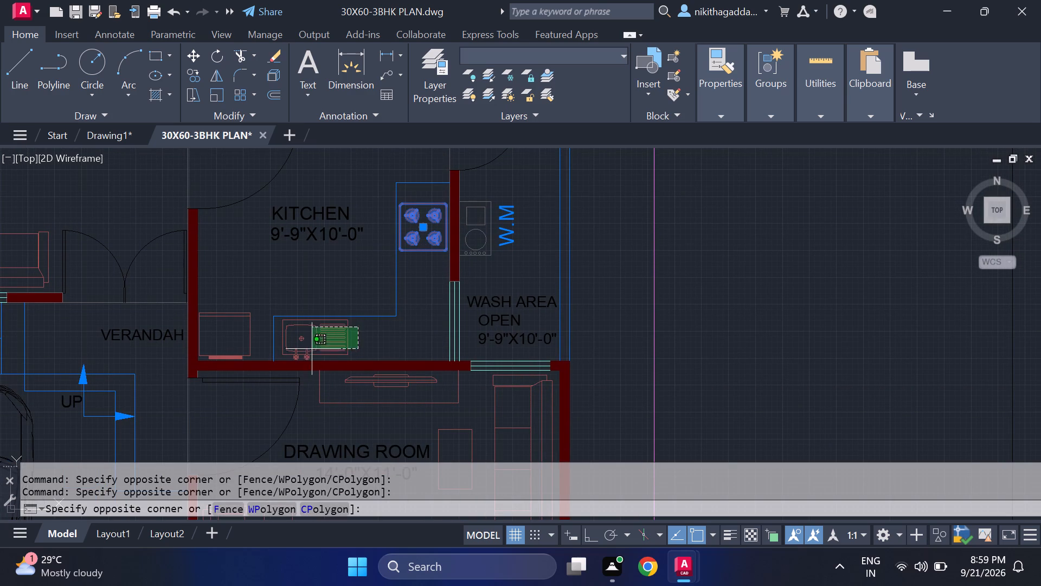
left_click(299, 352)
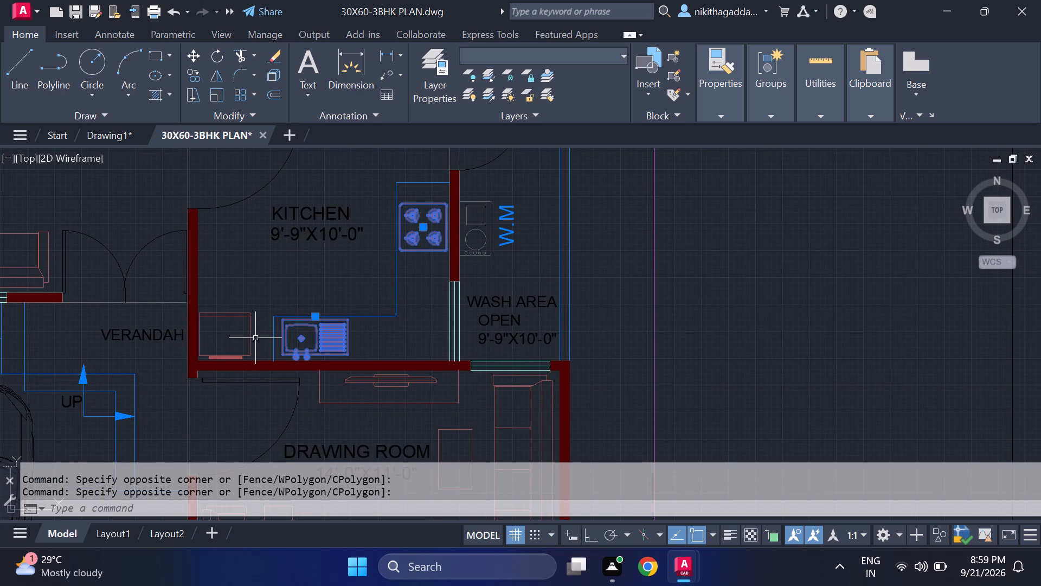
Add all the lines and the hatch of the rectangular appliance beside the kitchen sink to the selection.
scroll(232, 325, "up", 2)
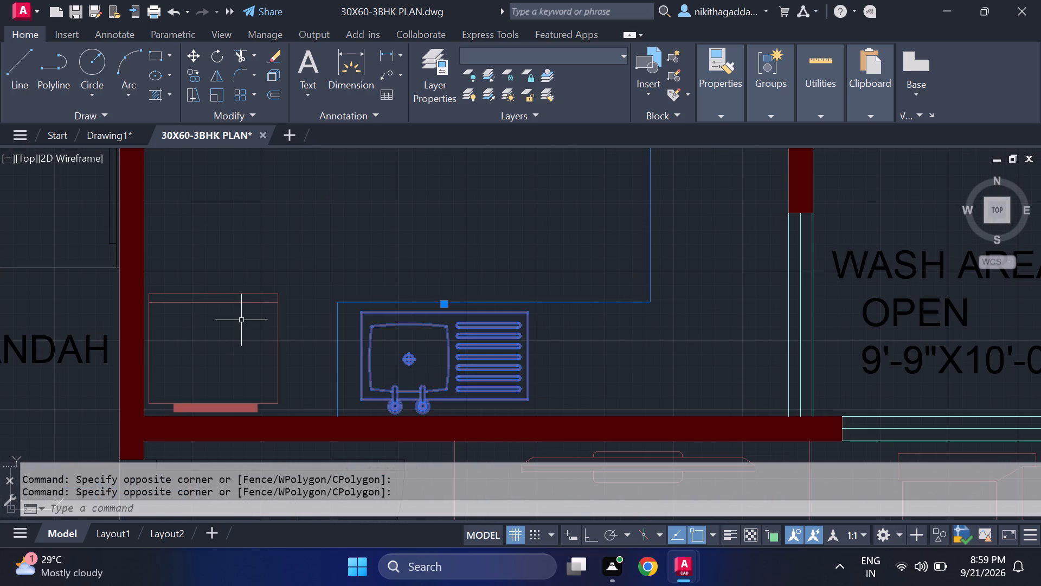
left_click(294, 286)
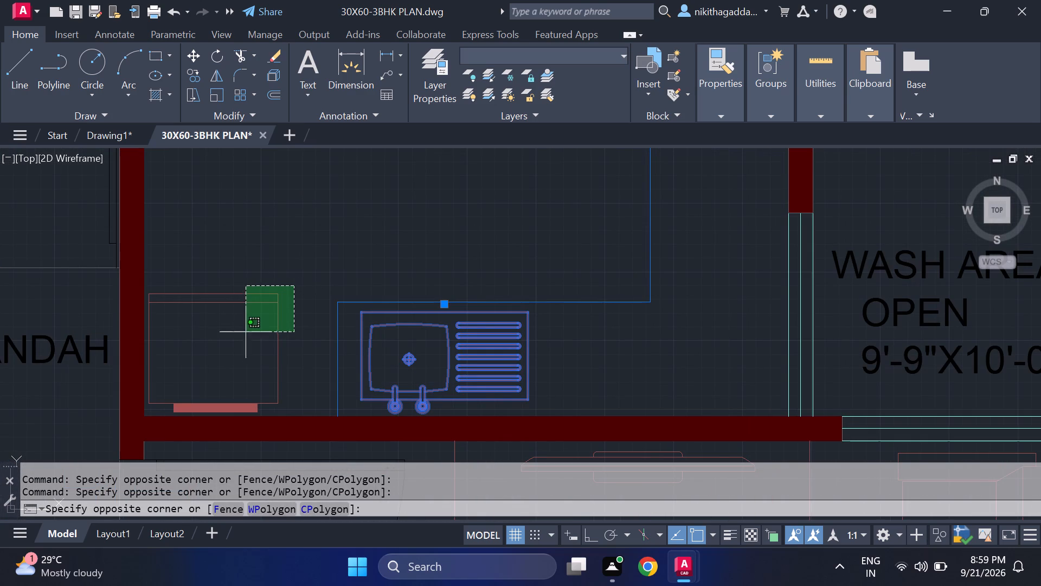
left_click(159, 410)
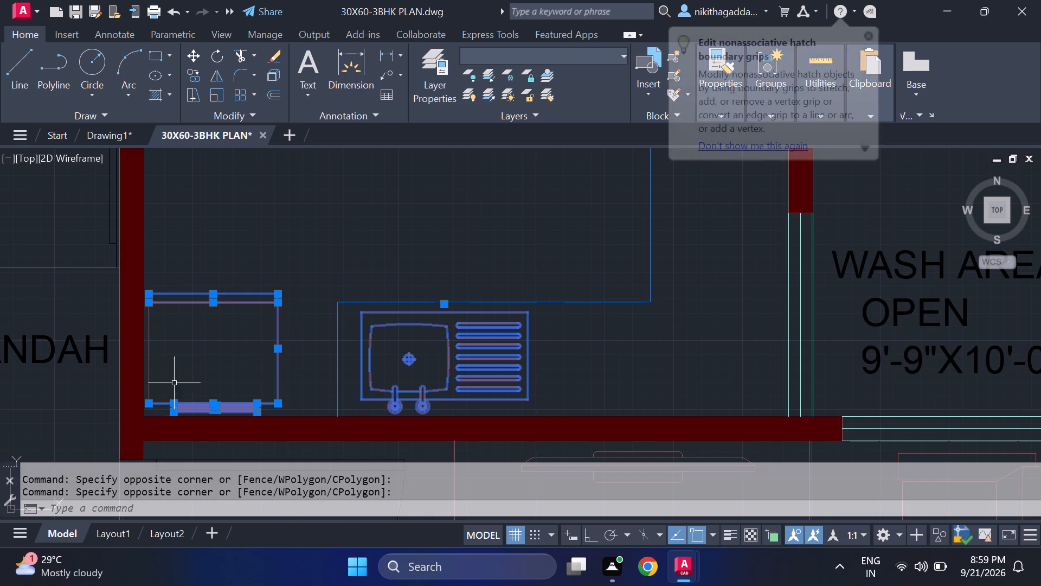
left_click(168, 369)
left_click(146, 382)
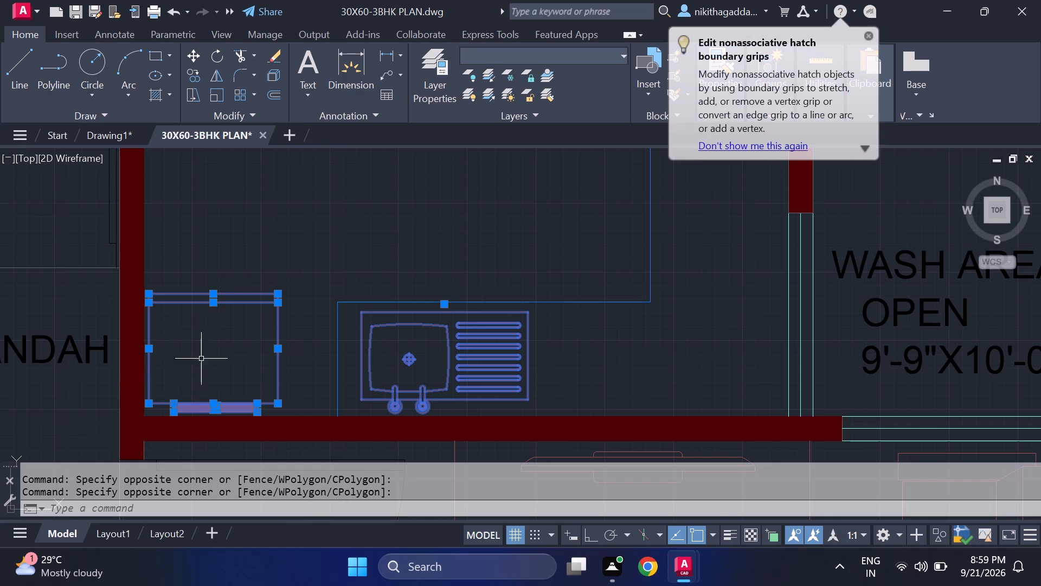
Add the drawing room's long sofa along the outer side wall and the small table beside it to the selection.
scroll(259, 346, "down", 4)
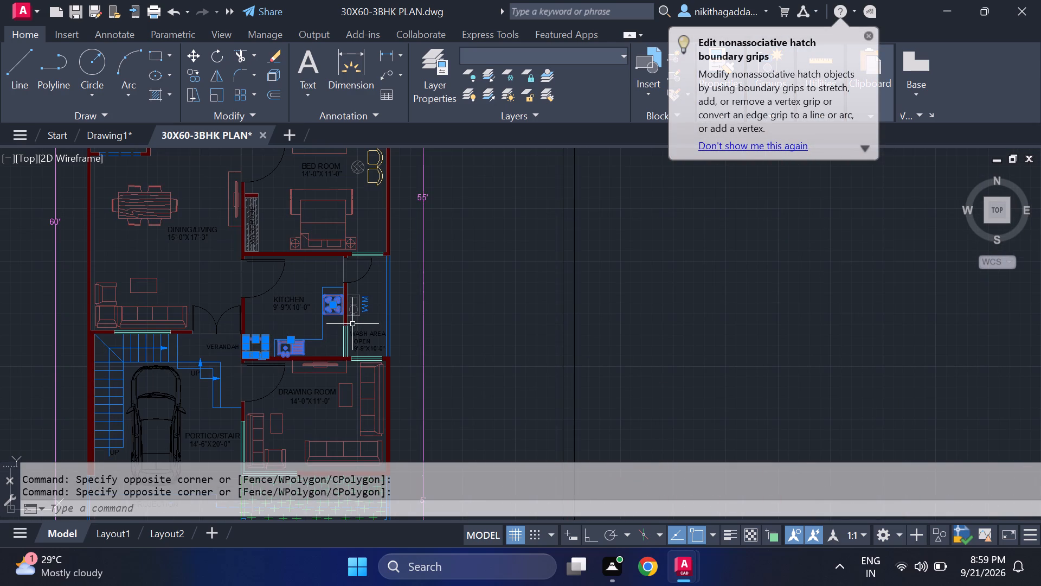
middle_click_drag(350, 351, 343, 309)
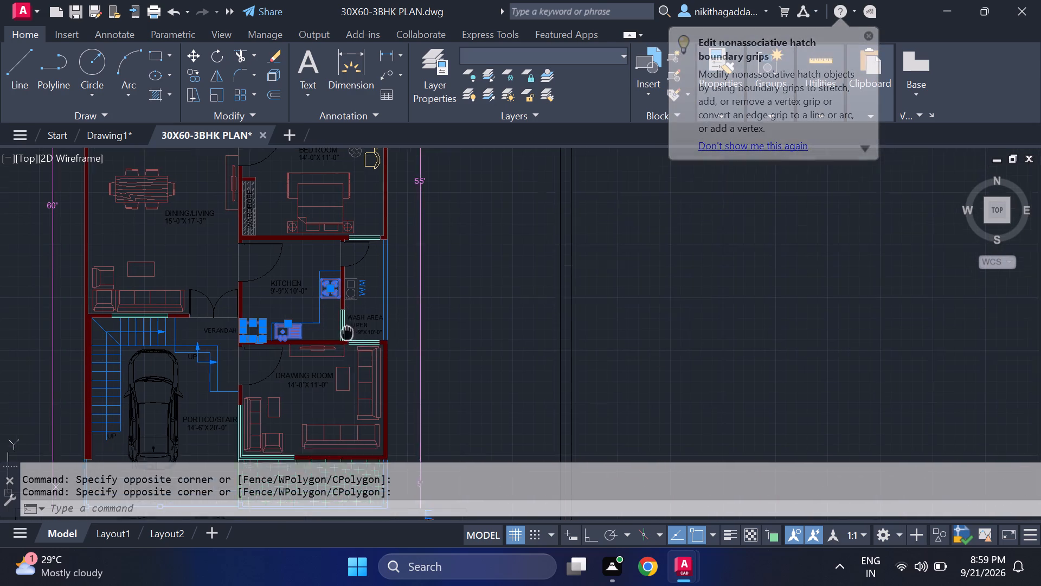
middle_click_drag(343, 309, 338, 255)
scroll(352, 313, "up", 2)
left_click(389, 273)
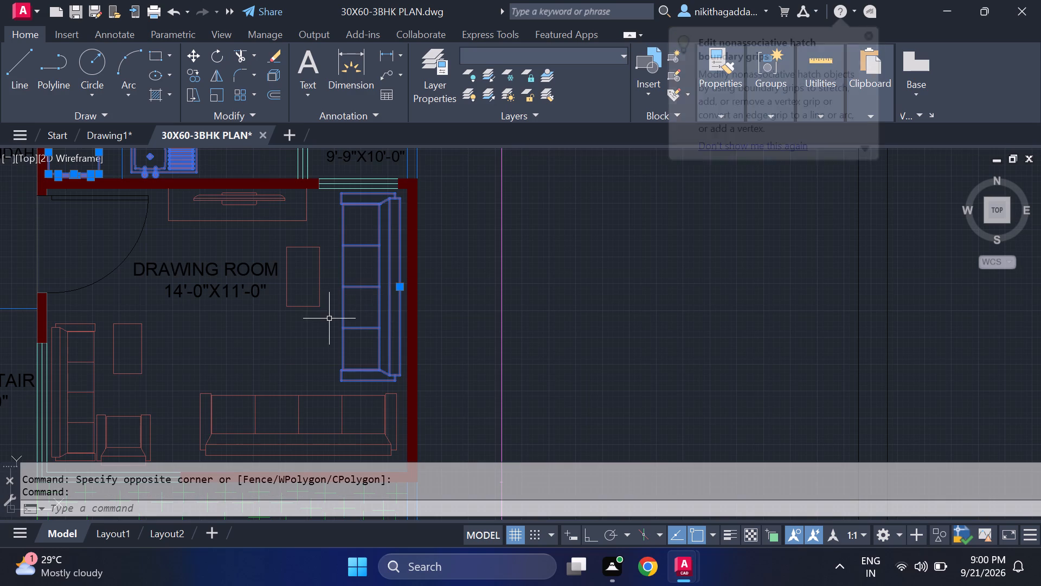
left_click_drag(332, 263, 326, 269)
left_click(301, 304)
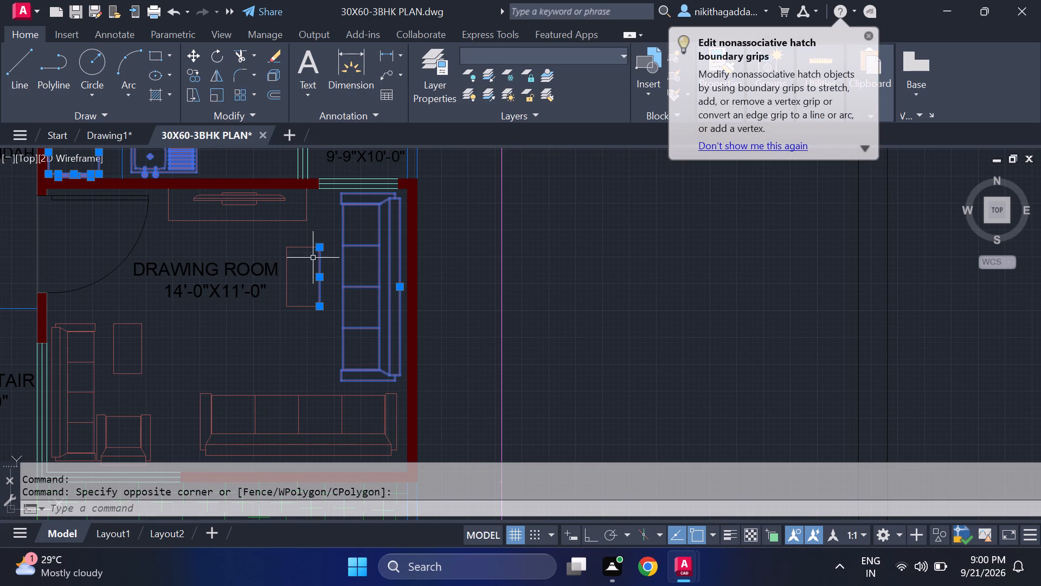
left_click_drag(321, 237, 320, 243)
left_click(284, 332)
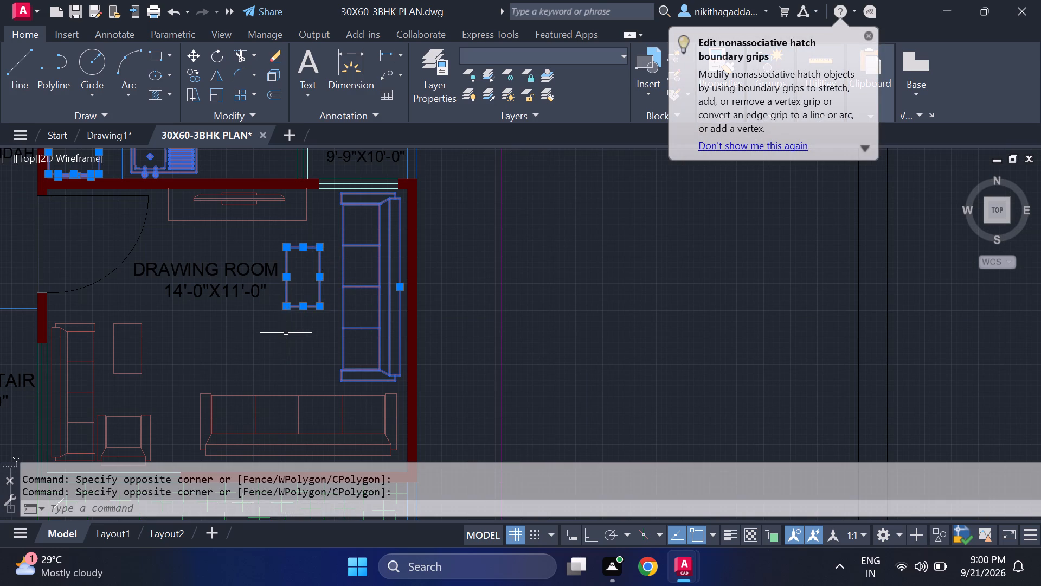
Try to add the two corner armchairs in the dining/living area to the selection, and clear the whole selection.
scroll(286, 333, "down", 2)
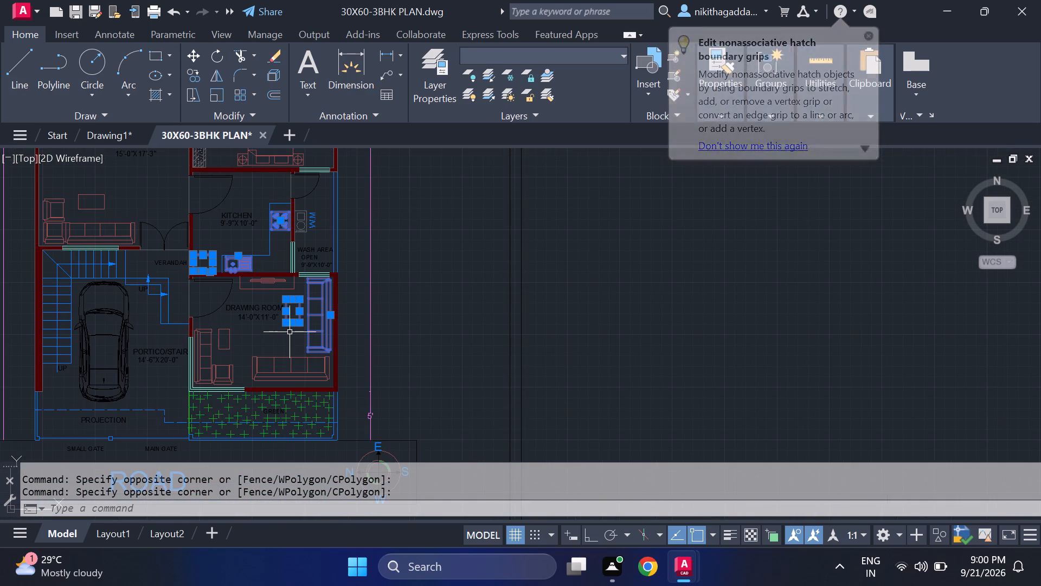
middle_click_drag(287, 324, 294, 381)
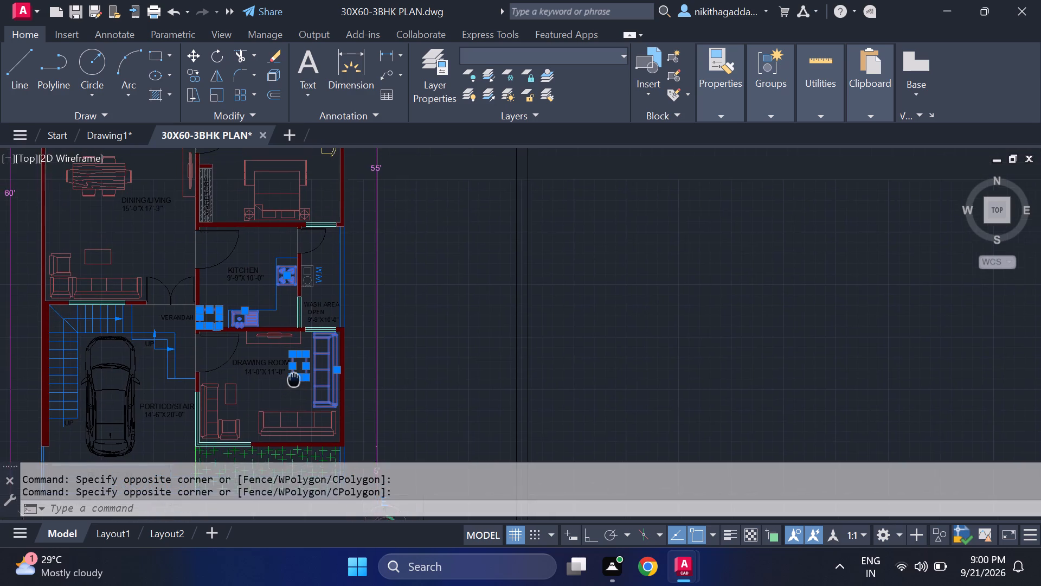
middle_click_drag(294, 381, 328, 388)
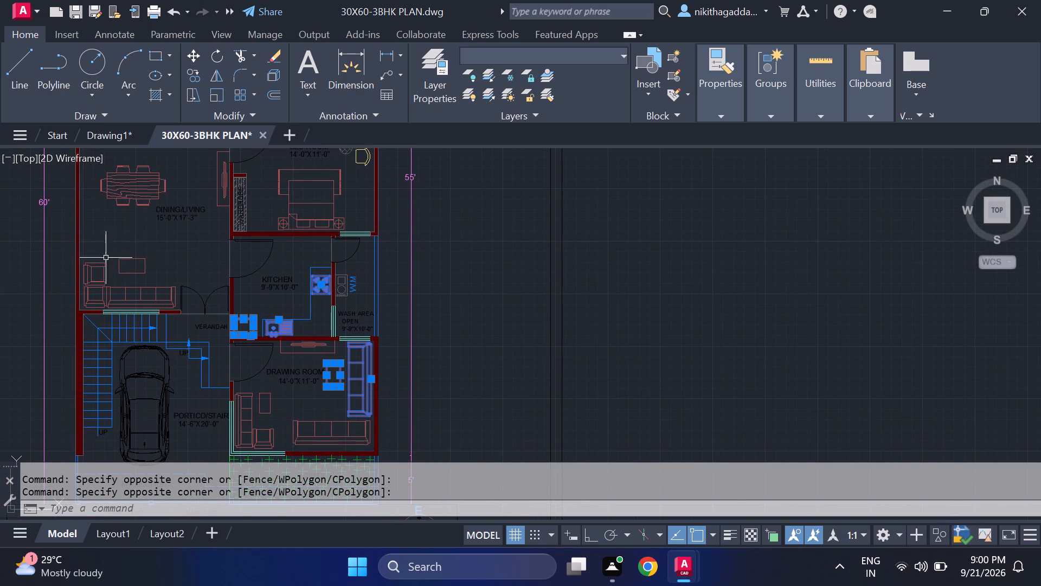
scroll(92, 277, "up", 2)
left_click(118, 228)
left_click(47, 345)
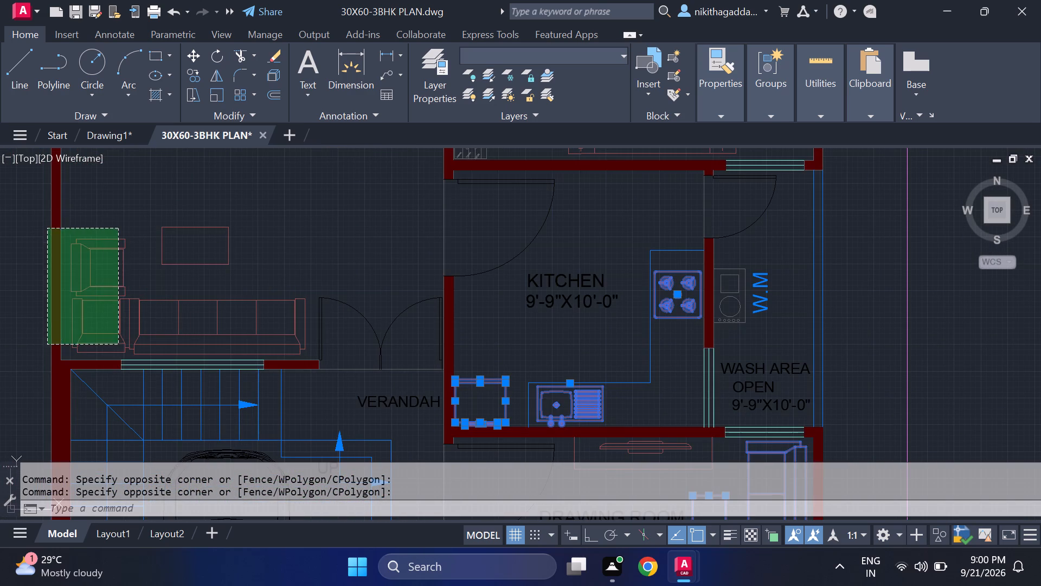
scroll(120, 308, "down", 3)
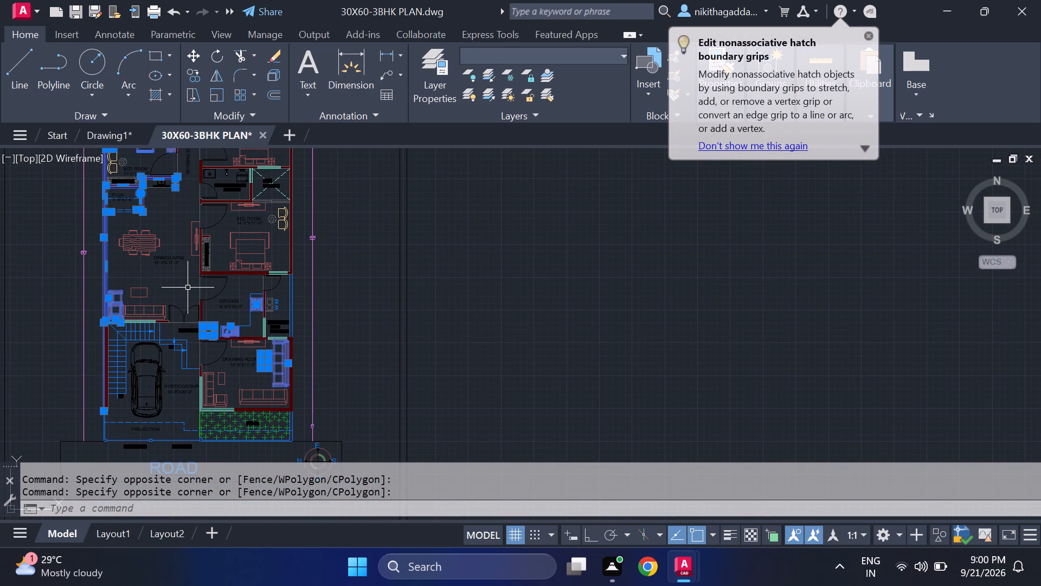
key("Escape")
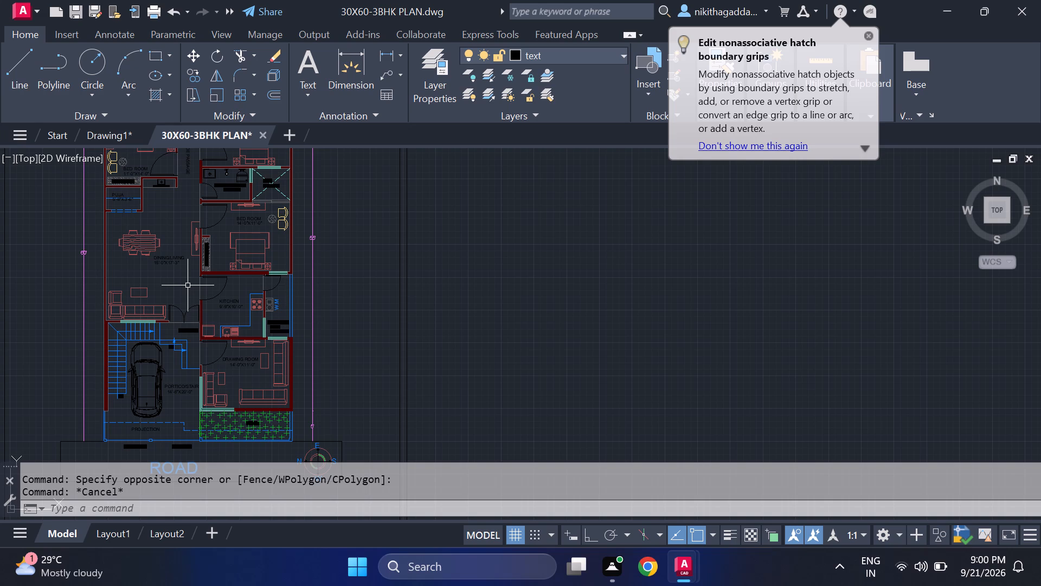
Select the two corner armchairs and the adjoining sofa in the dining/living area.
scroll(104, 291, "up", 2)
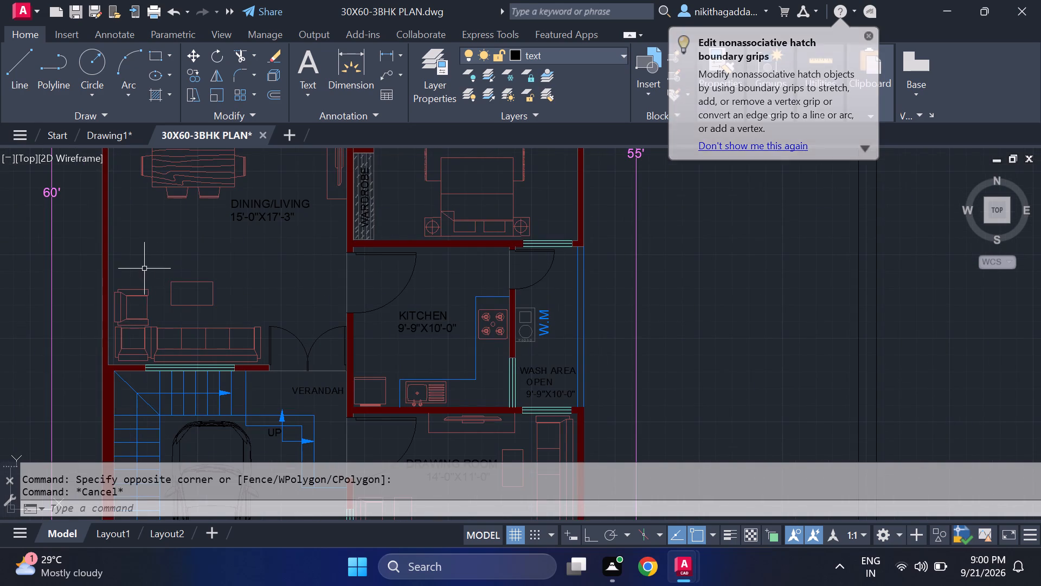
scroll(134, 289, "up", 2)
left_click(145, 278)
left_click(104, 407)
scroll(192, 344, "down", 3)
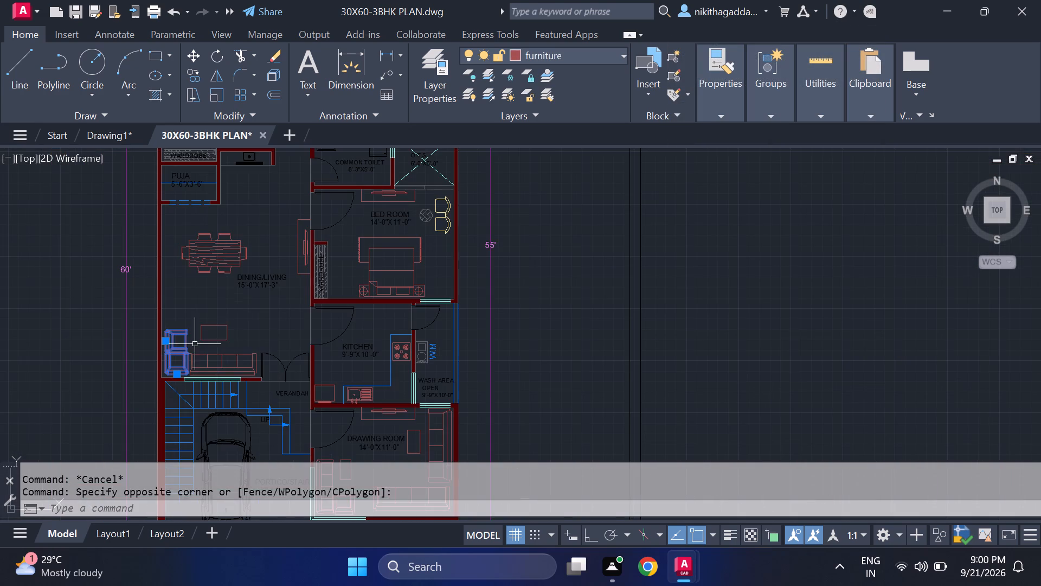
scroll(236, 353, "up", 3)
left_click_drag(234, 337, 230, 344)
left_click(181, 402)
scroll(198, 364, "down", 3)
scroll(202, 325, "up", 2)
left_click(202, 321)
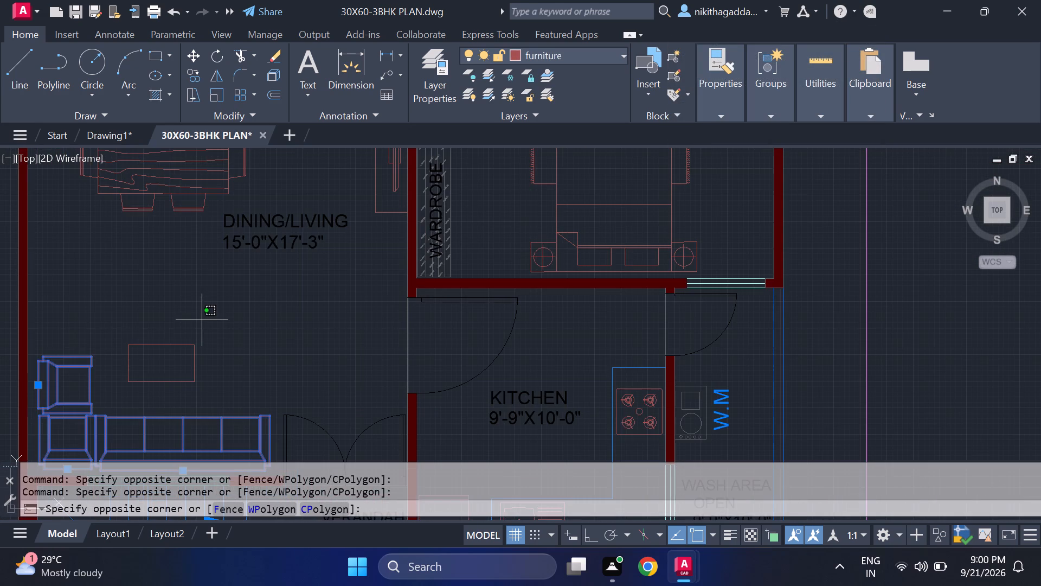
left_click(203, 320)
Add the small table beside the drawing room's long side-wall sofa to the selection.
scroll(288, 349, "down", 2)
middle_click_drag(483, 377, 482, 365)
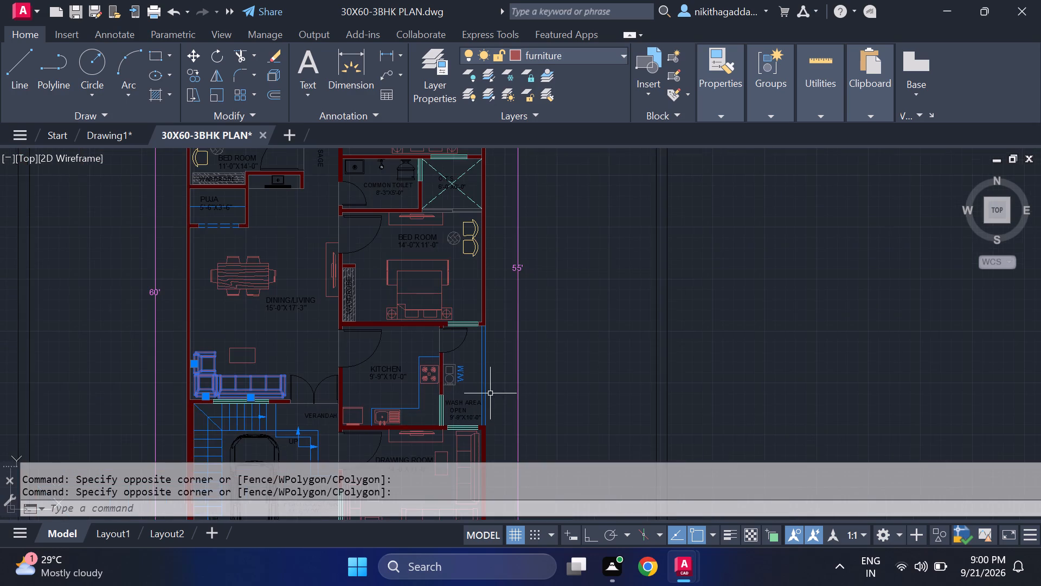
middle_click_drag(482, 365, 476, 243)
scroll(439, 323, "up", 2)
left_click(448, 298)
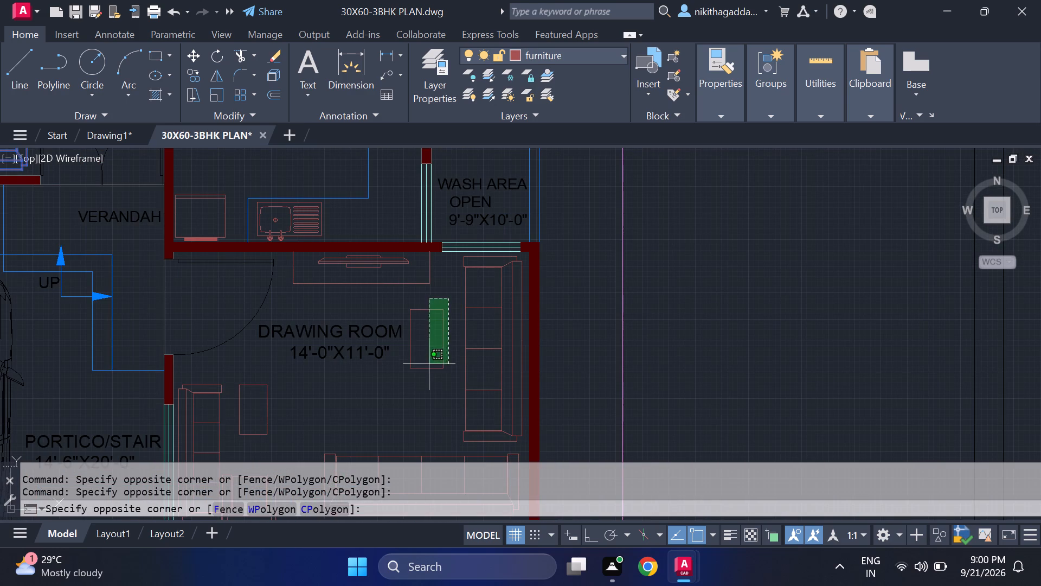
left_click(428, 366)
left_click(420, 345)
left_click(399, 386)
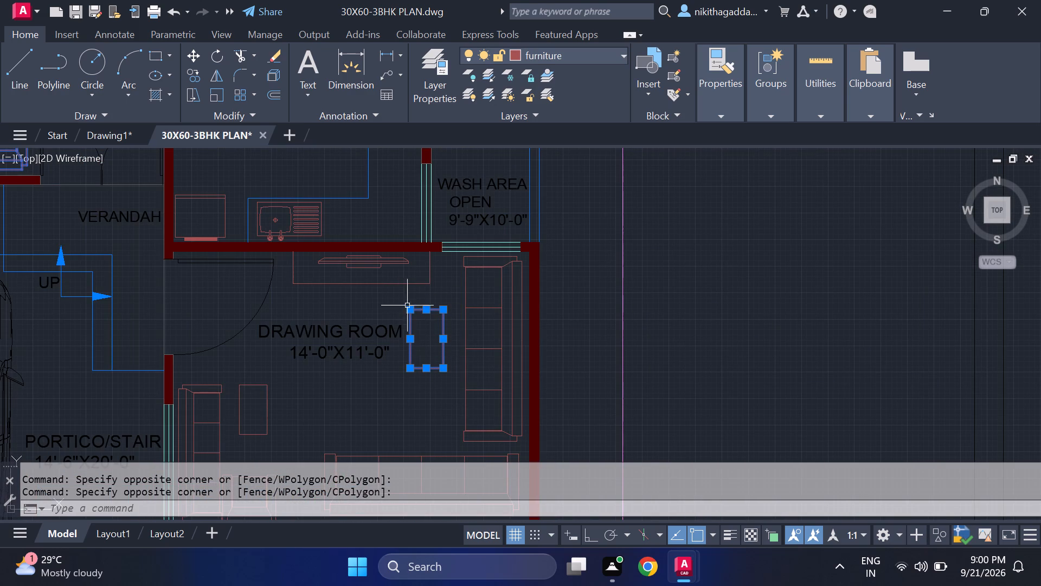
Add the dining/living area's TV and its rectangular unit to the selection.
scroll(393, 294, "down", 1)
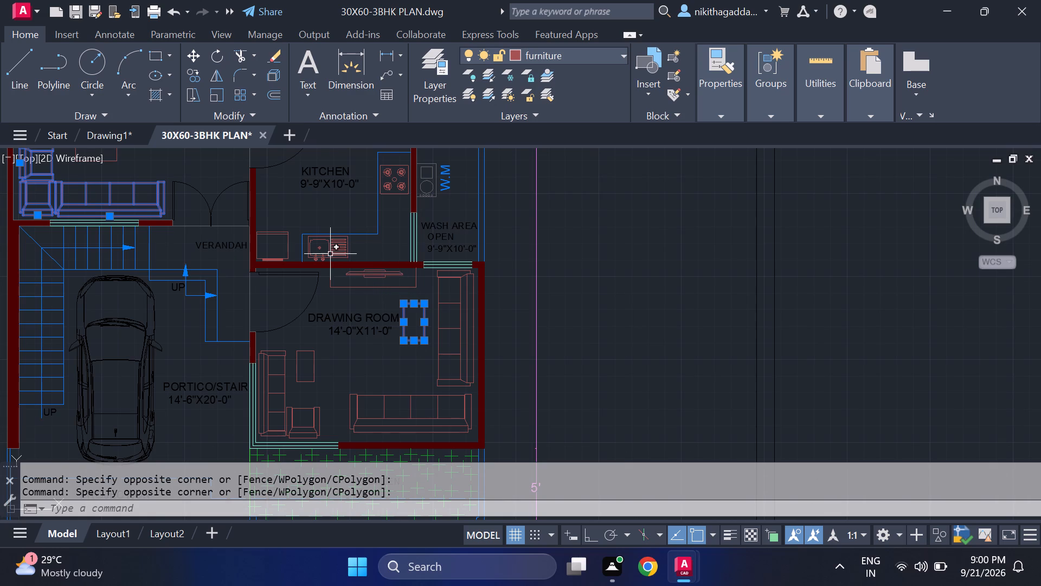
middle_click_drag(329, 253, 451, 424)
middle_click_drag(343, 250, 347, 317)
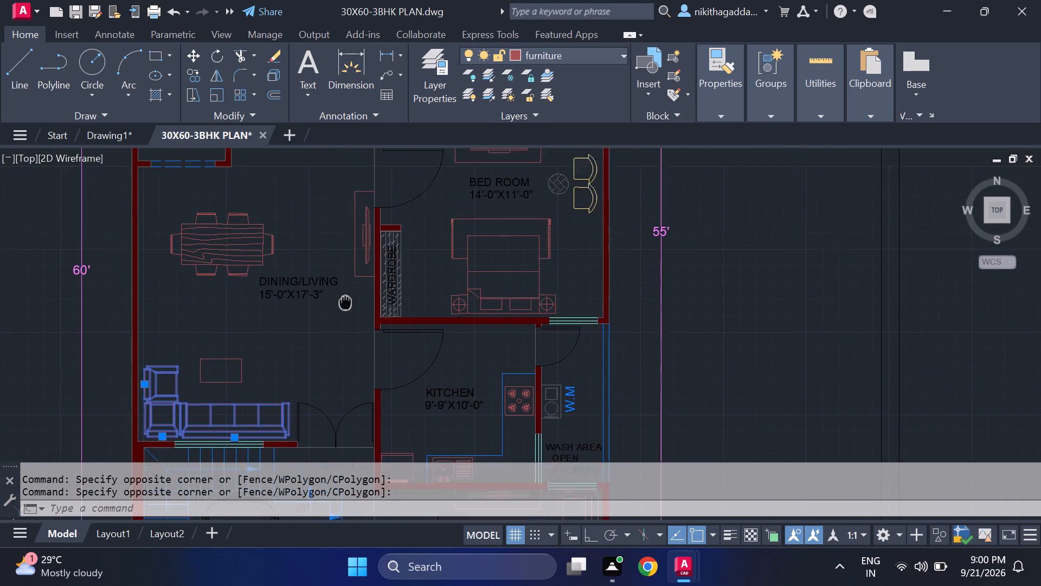
middle_click_drag(347, 317, 357, 358)
scroll(382, 277, "up", 2)
left_click(377, 186)
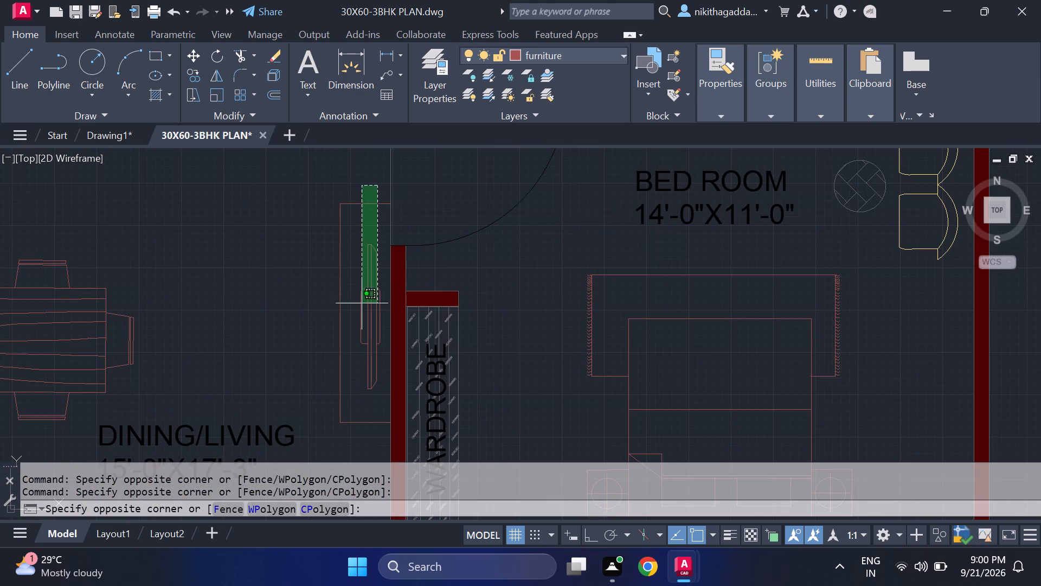
left_click(337, 430)
Add the bed with its side tables in the 11'-0"X14'-0" bedroom to the selection.
scroll(368, 363, "down", 3)
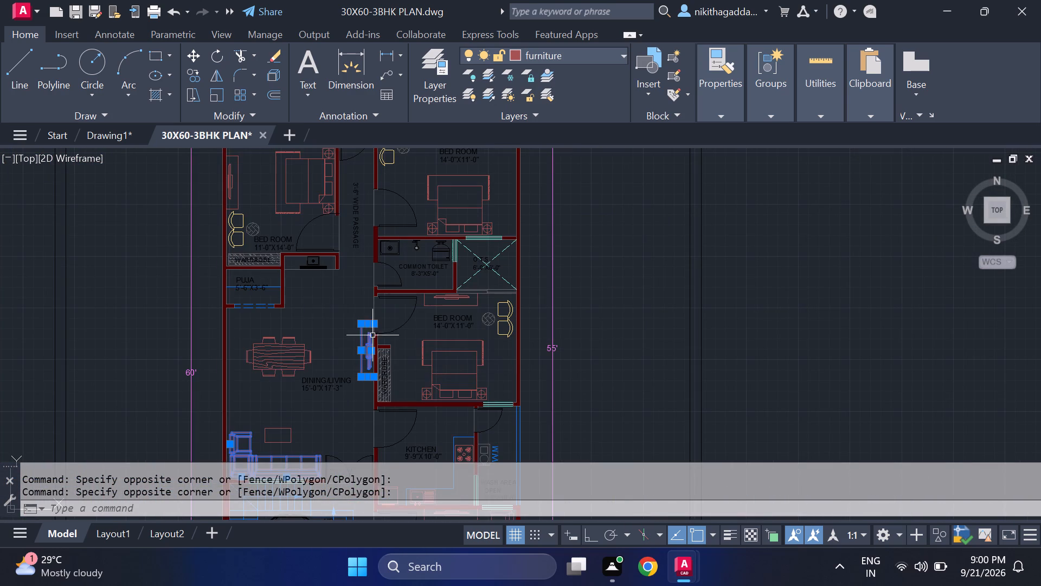
middle_click_drag(329, 288, 381, 209)
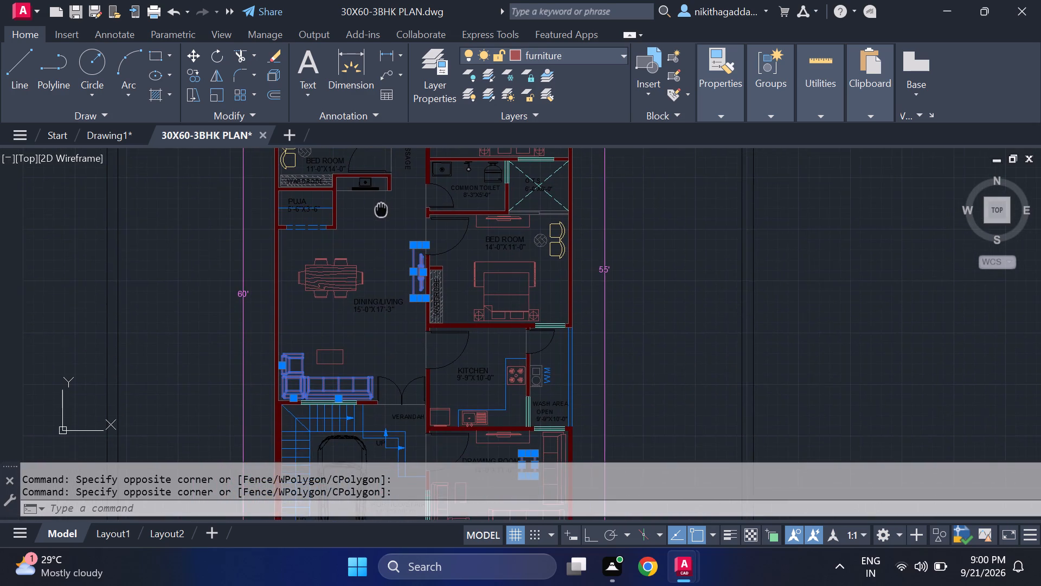
middle_click_drag(381, 209, 379, 342)
scroll(358, 210, "up", 1)
left_click_drag(378, 183, 375, 188)
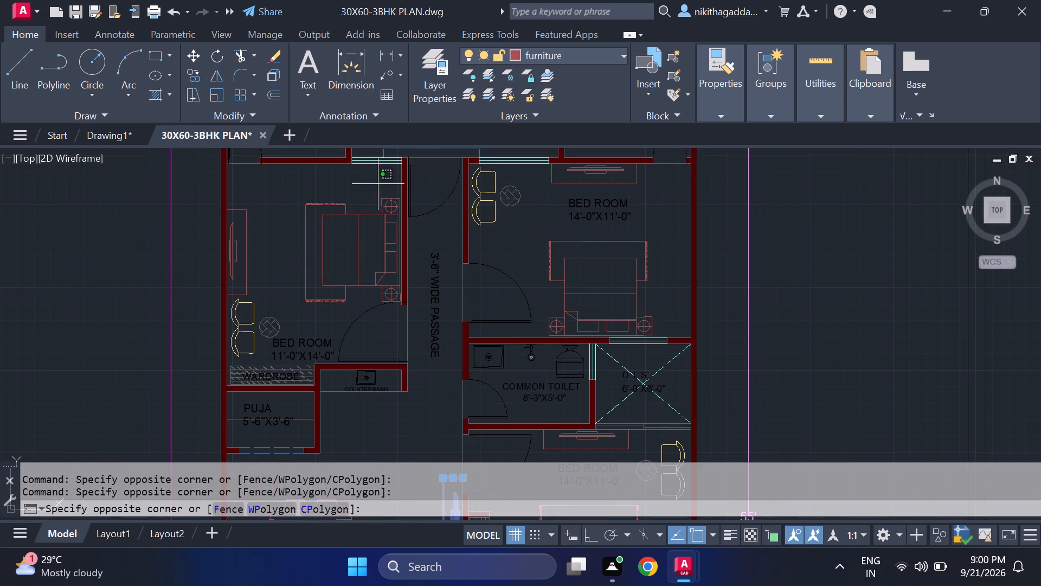
left_click_drag(375, 188, 371, 193)
left_click(305, 276)
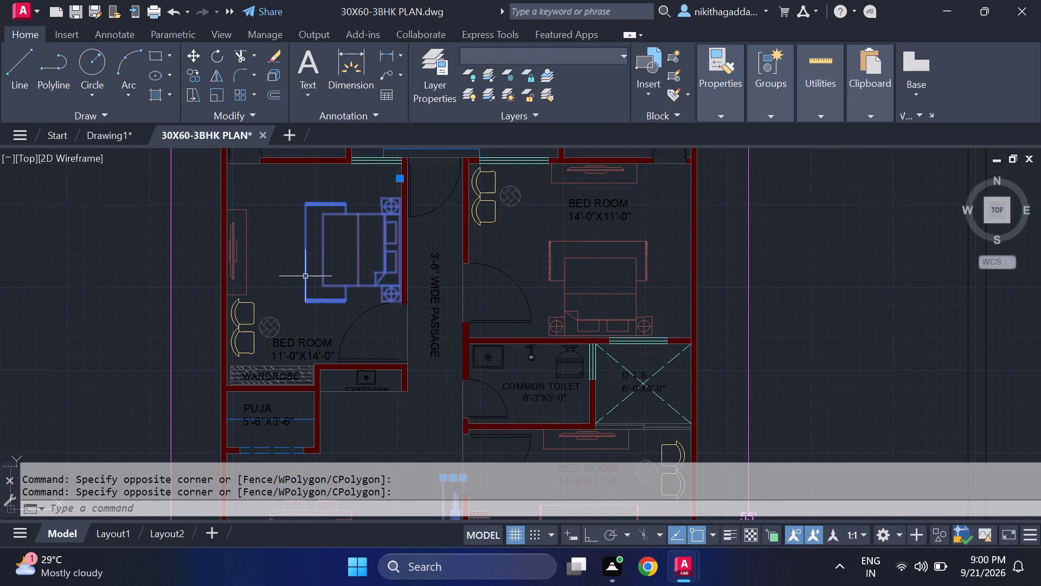
Add the WC in the rear 8'-0"X4'-6 toilet to the selection.
scroll(305, 276, "down", 2)
scroll(415, 206, "up", 3)
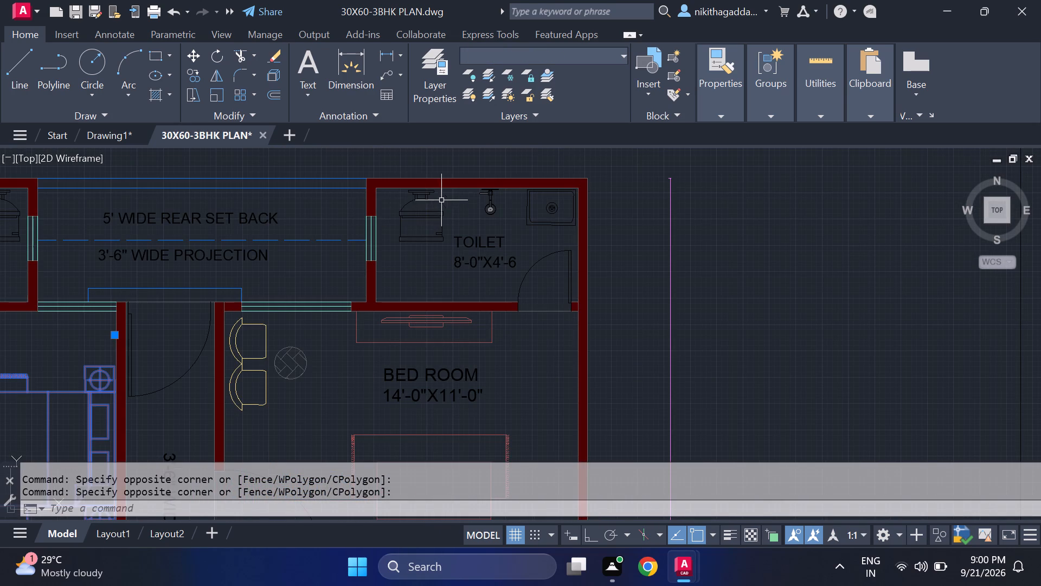
left_click_drag(449, 195, 444, 199)
left_click(410, 227)
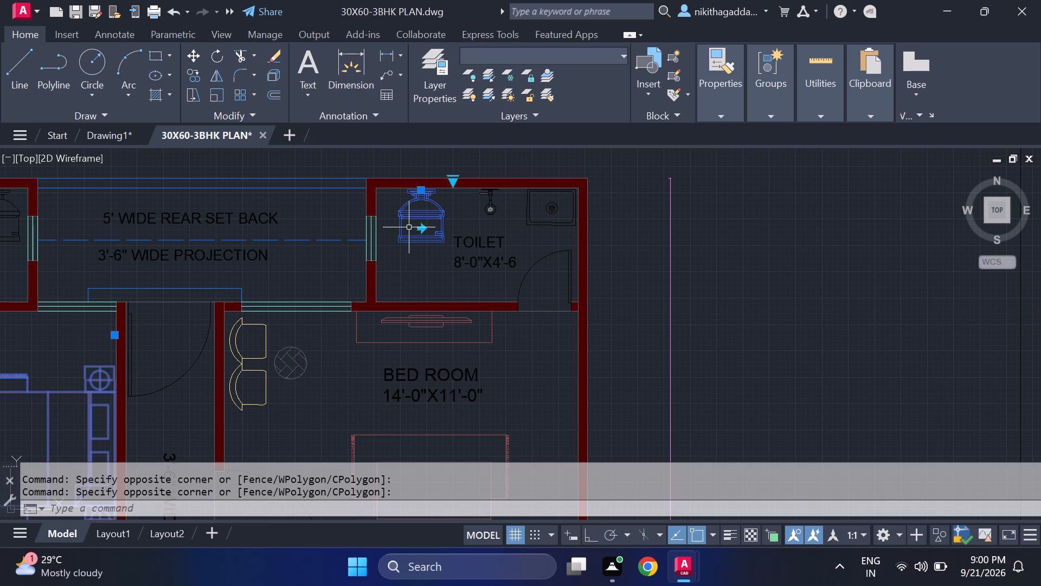
Add the kitchen's sink and four-burner stove to the selection.
scroll(401, 246, "down", 3)
middle_click_drag(365, 339, 371, 224)
middle_click_drag(388, 368, 368, 267)
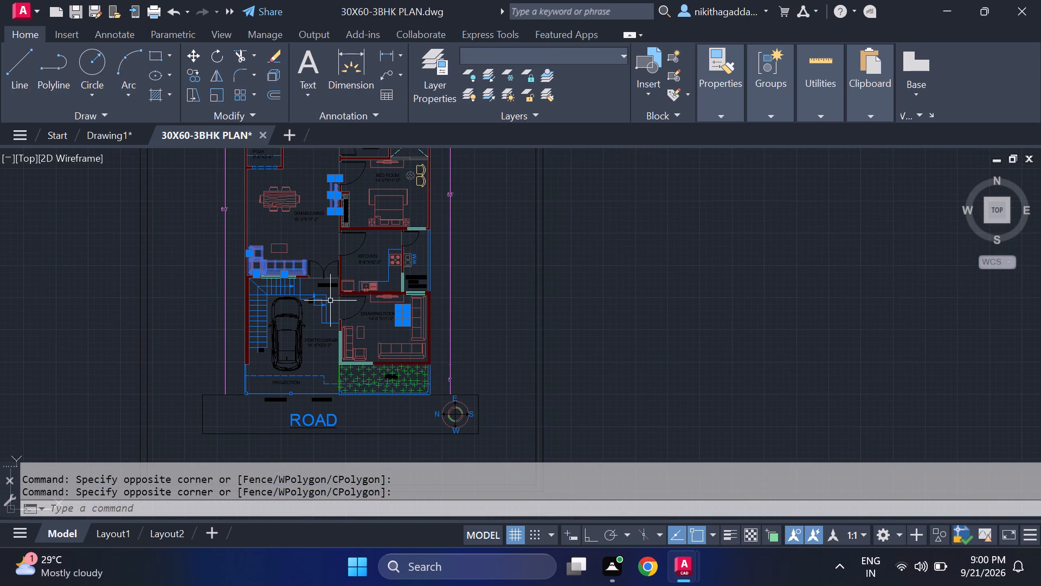
middle_click_drag(330, 301, 311, 353)
scroll(385, 326, "up", 4)
middle_click_drag(285, 375, 355, 322)
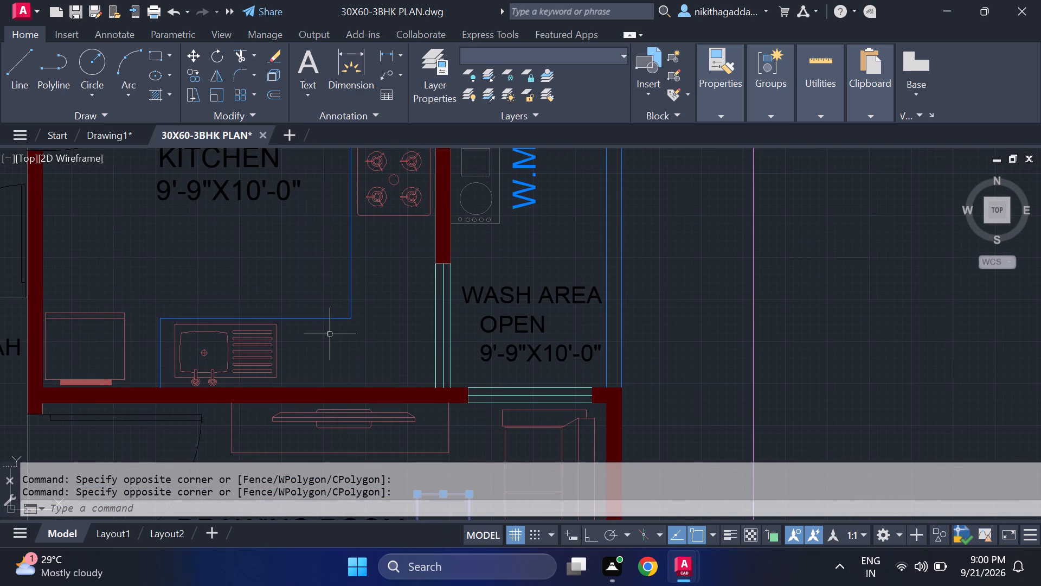
left_click(324, 337)
left_click(228, 354)
middle_click_drag(425, 276, 423, 339)
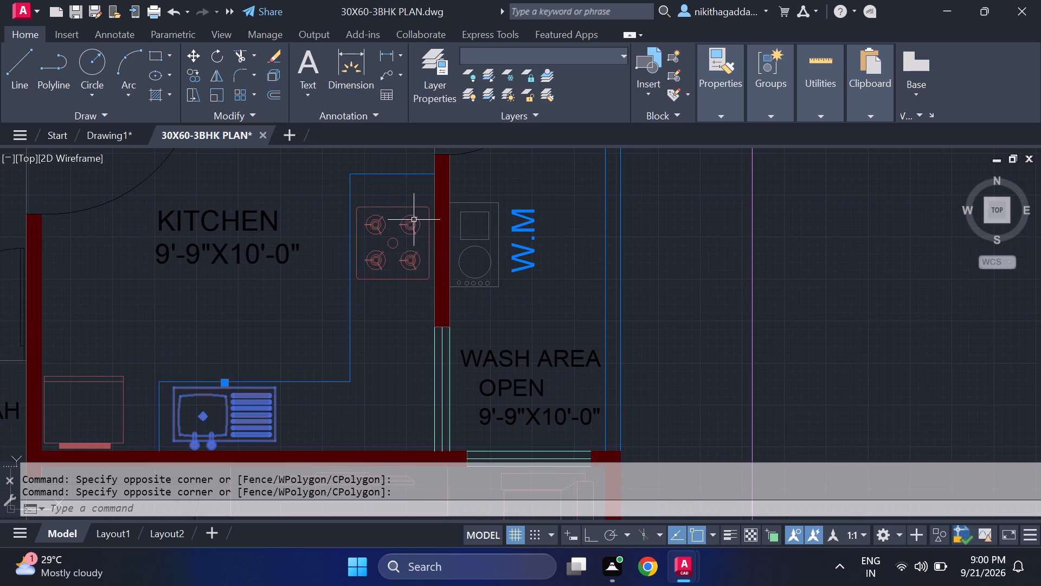
left_click(417, 196)
left_click(373, 281)
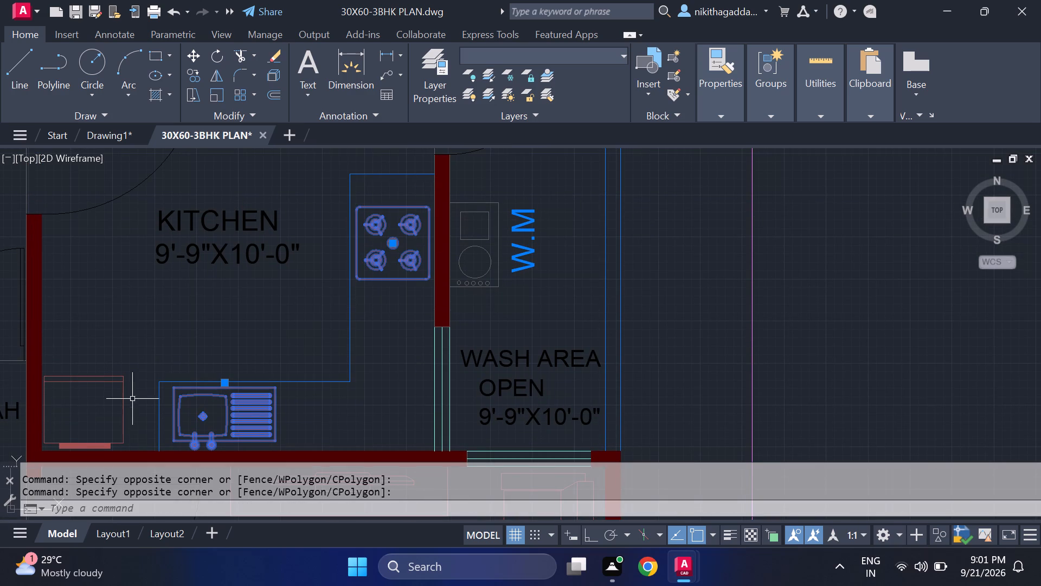
Add all the lines and the hatch of the rectangular appliance beside the kitchen sink to the selection.
left_click(118, 352)
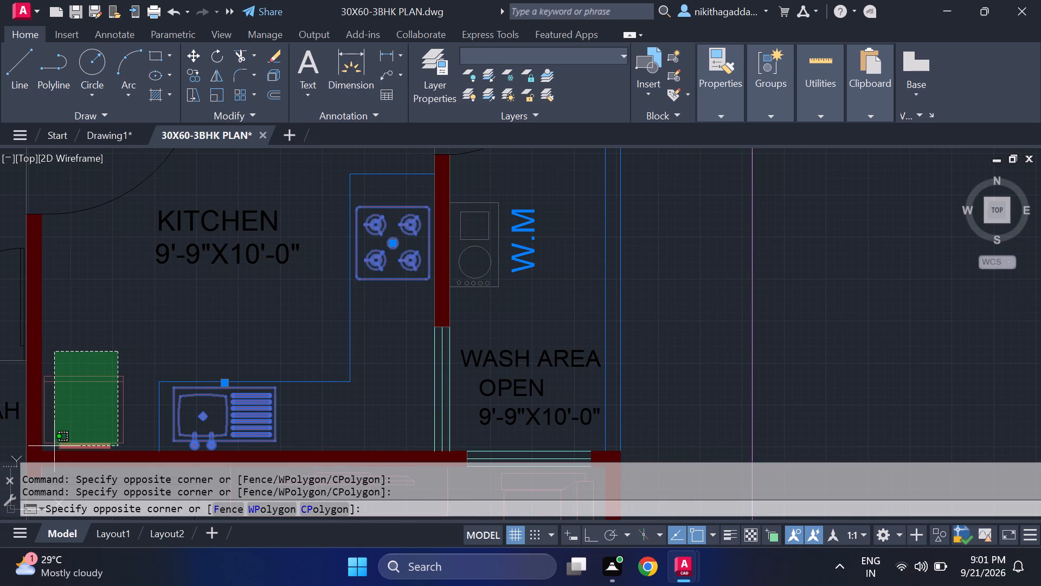
left_click(54, 446)
left_click_drag(145, 396, 138, 400)
left_click(106, 420)
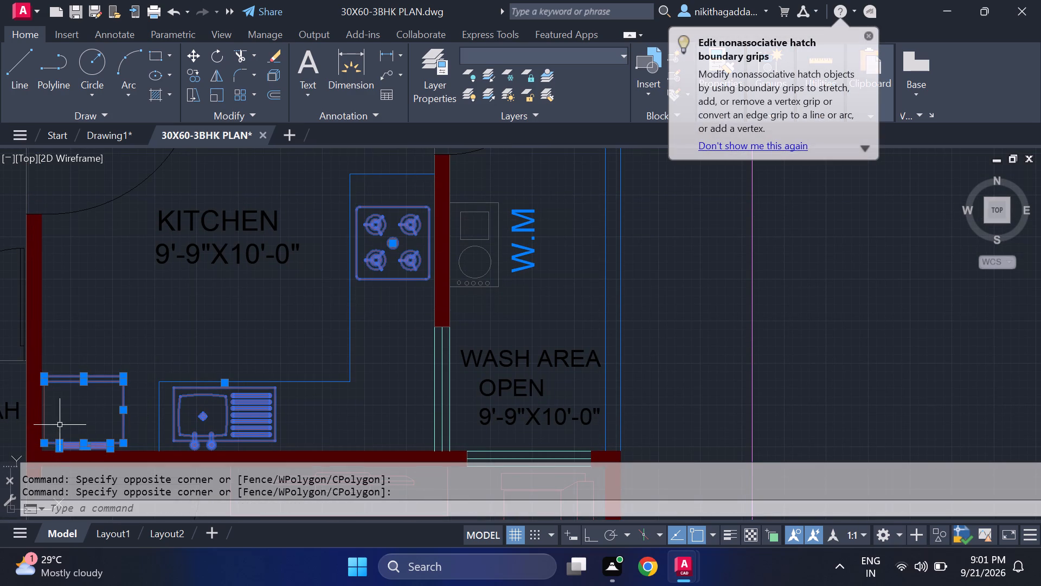
middle_click_drag(72, 407, 184, 370)
scroll(120, 370, "up", 2)
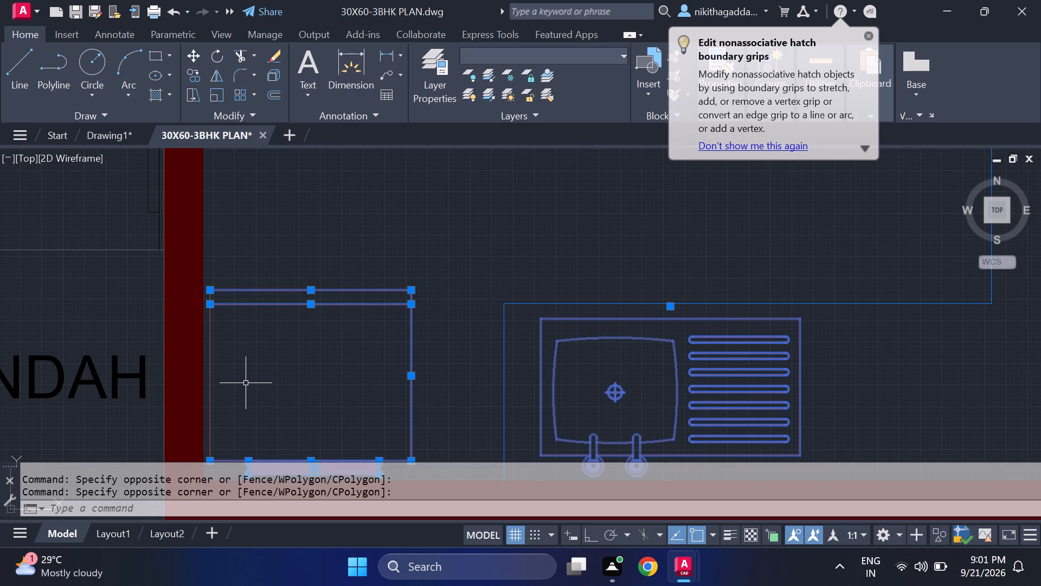
left_click(211, 374)
Copy the selected furniture and fixtures and paste them into Drawing1 in the empty space beside the floor plan.
scroll(294, 354, "down", 4)
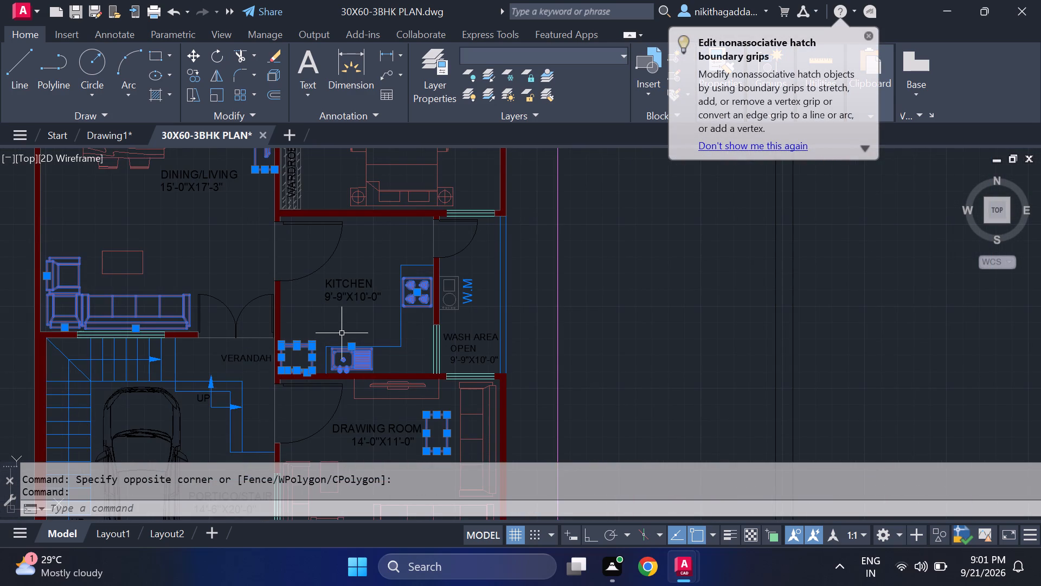
scroll(345, 307, "down", 1)
middle_click_drag(340, 300, 343, 247)
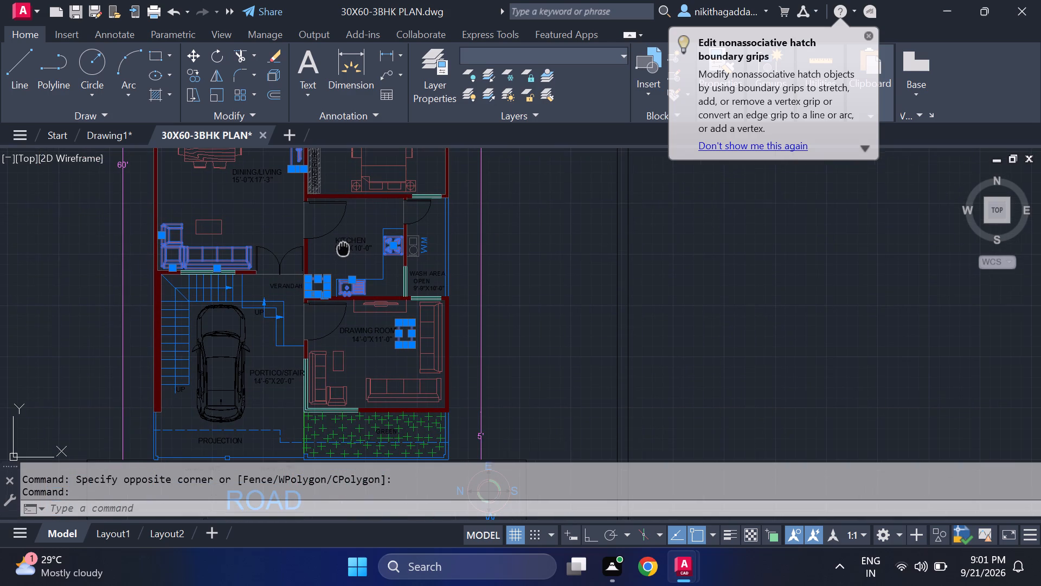
middle_click_drag(343, 247, 305, 309)
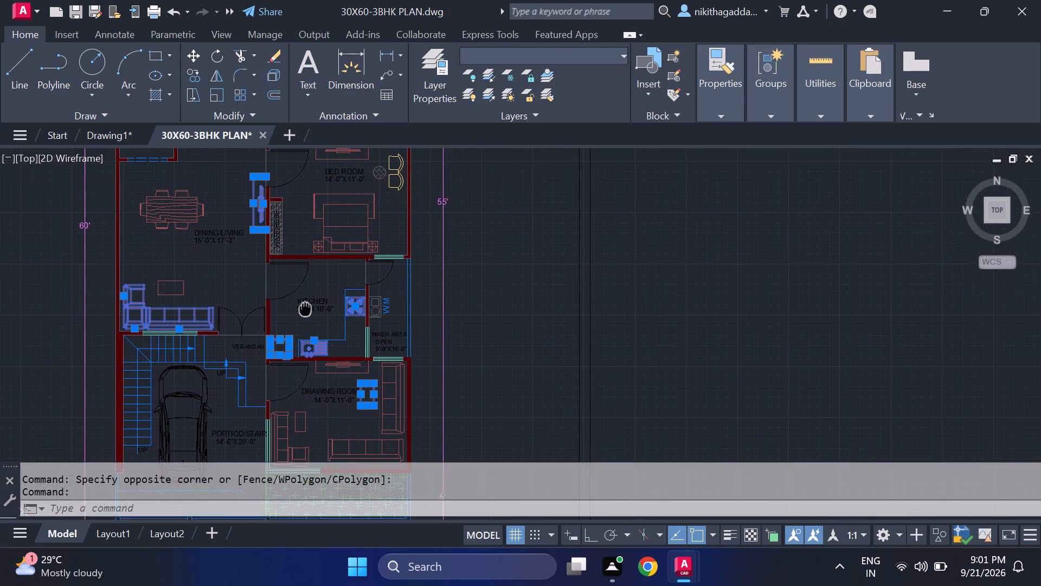
middle_click_drag(305, 309, 247, 327)
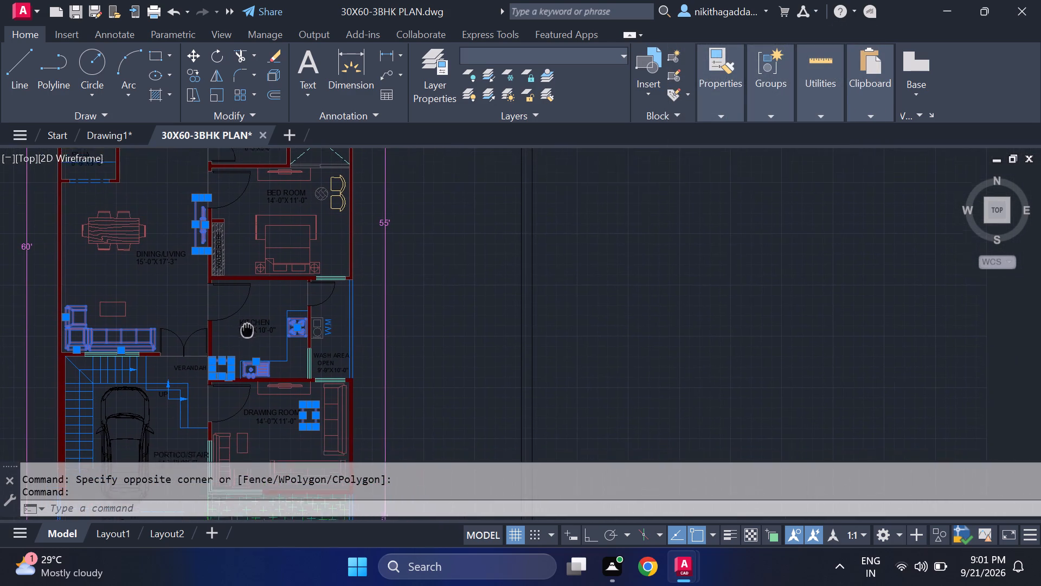
middle_click_drag(247, 327, 248, 302)
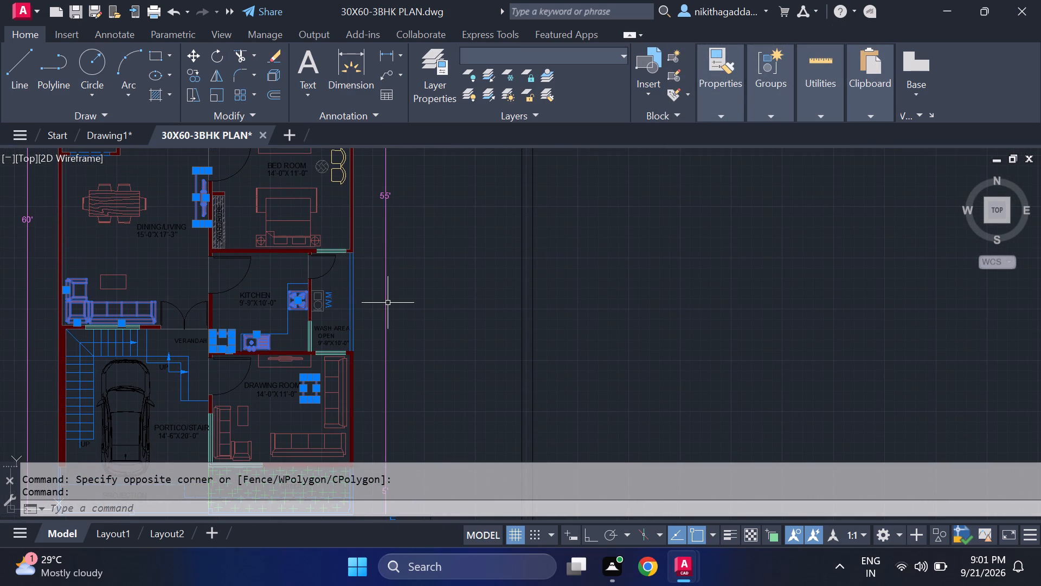
key("ctrl+c")
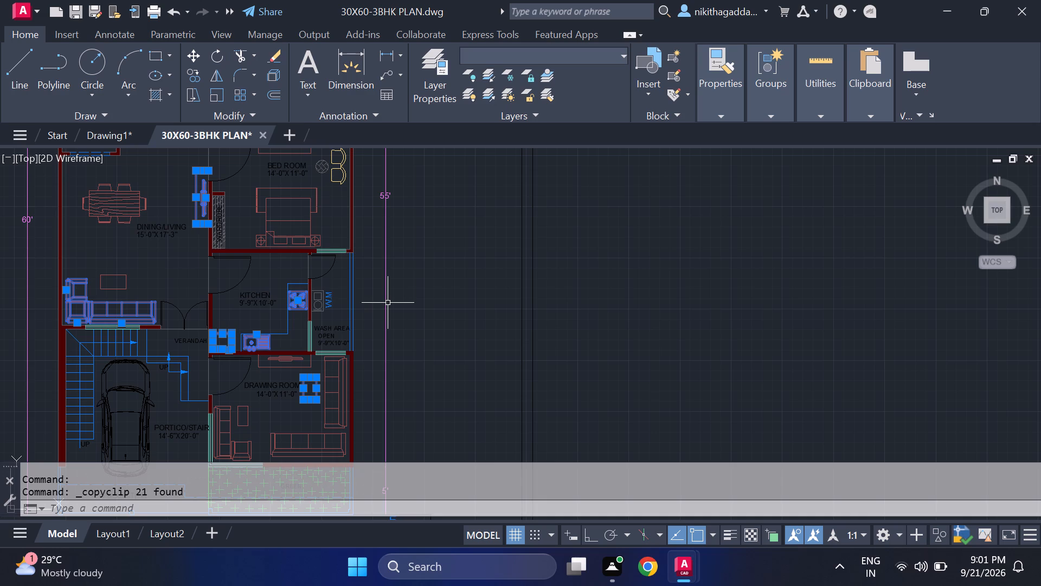
left_click(114, 137)
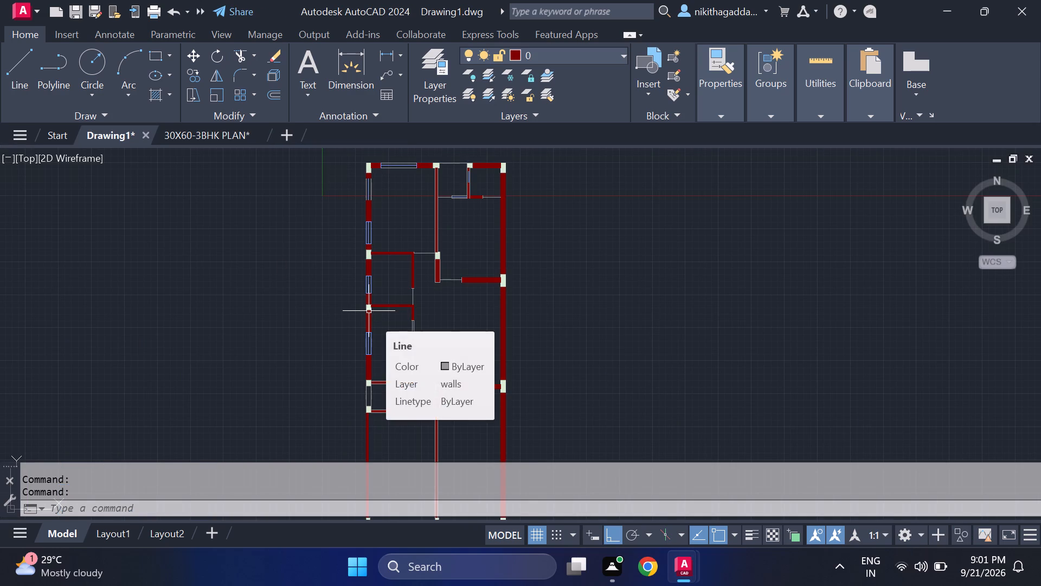
key("ctrl+v")
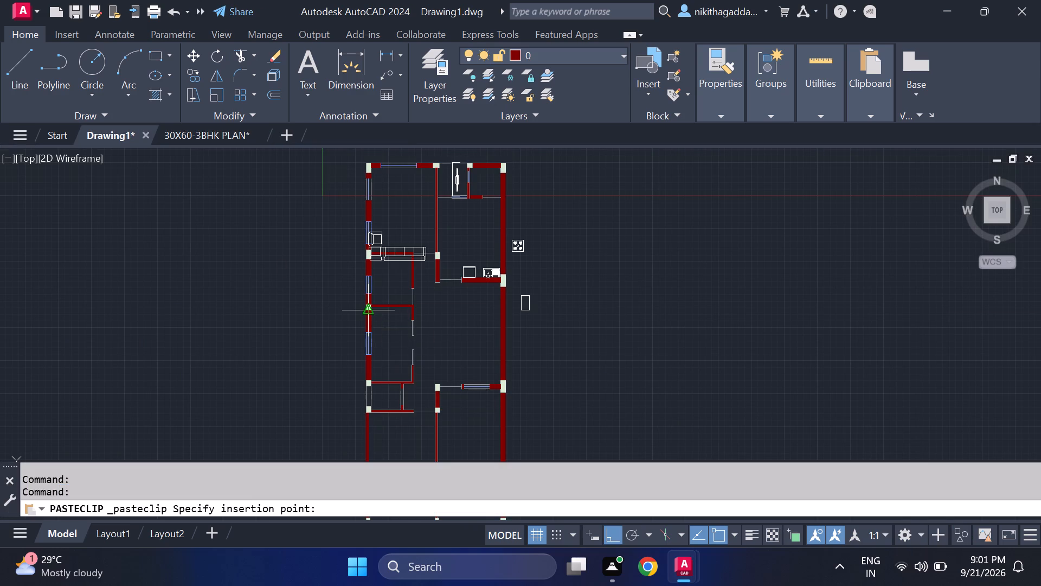
left_click(60, 426)
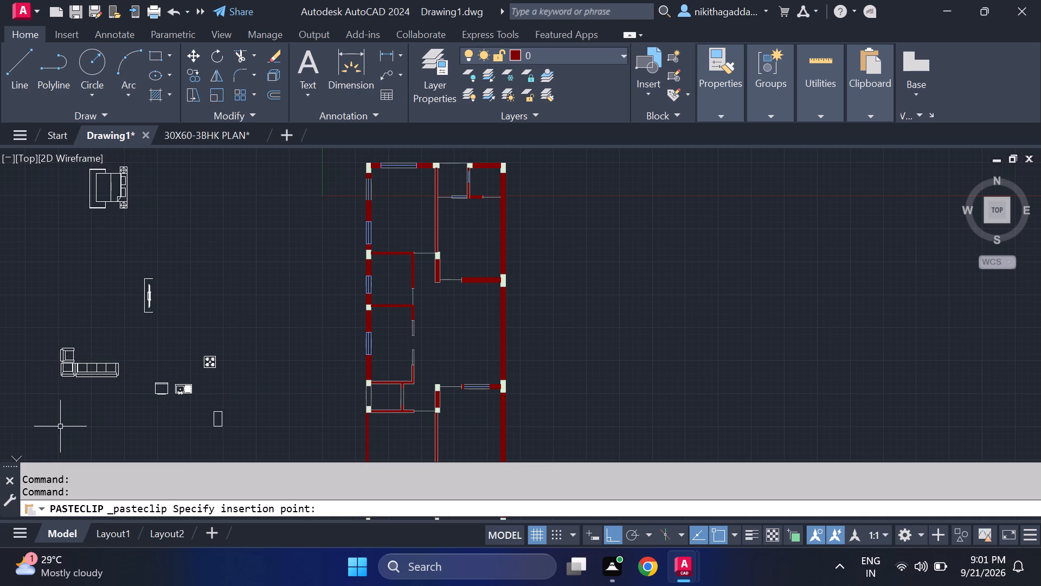
scroll(259, 318, "down", 2)
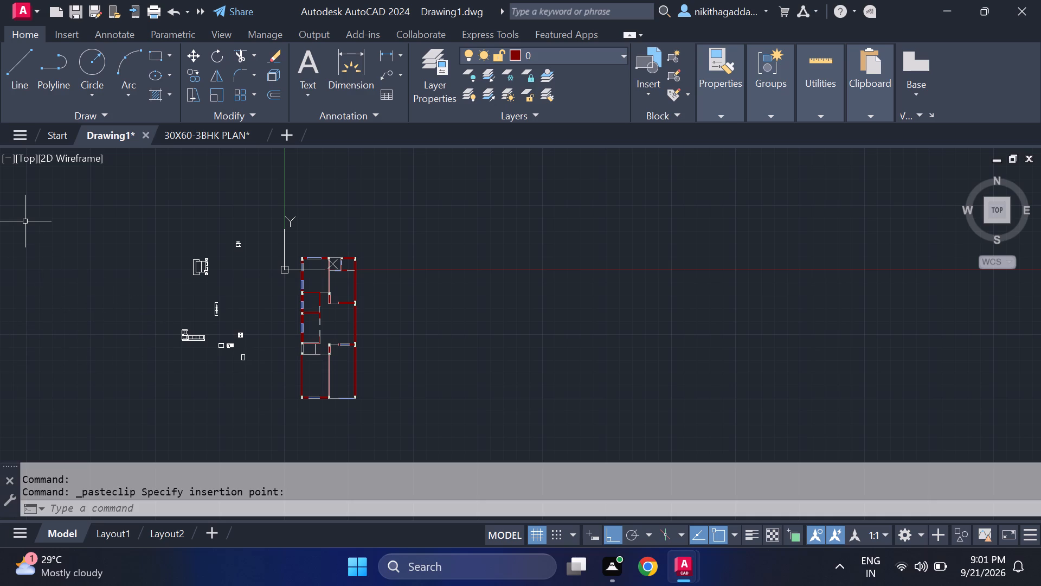
Open the 35'X50'-GP drawing from the Documents folder and switch to its model space.
left_click(9, 130)
left_click(66, 288)
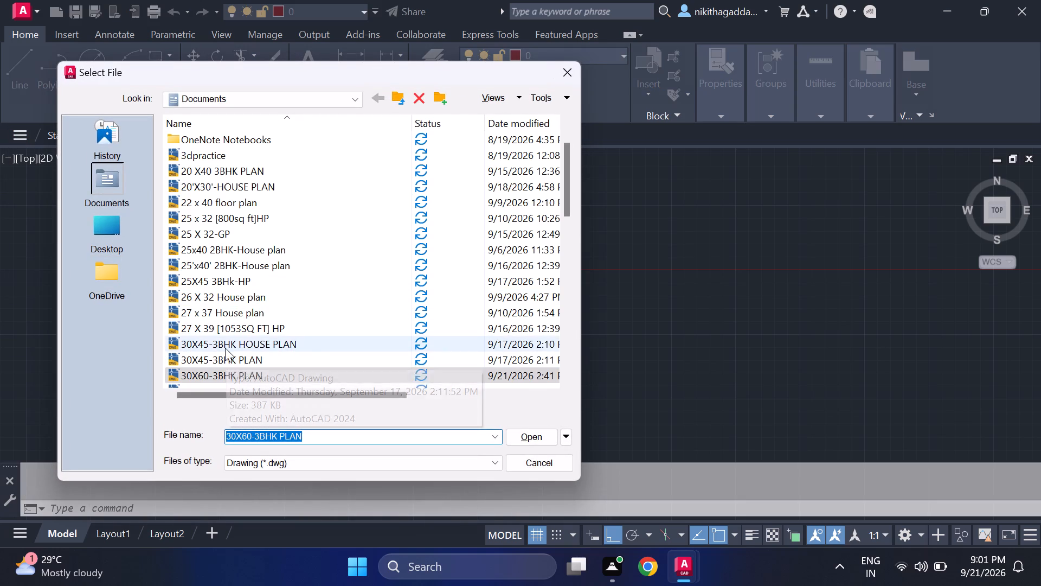
scroll(225, 348, "down", 1)
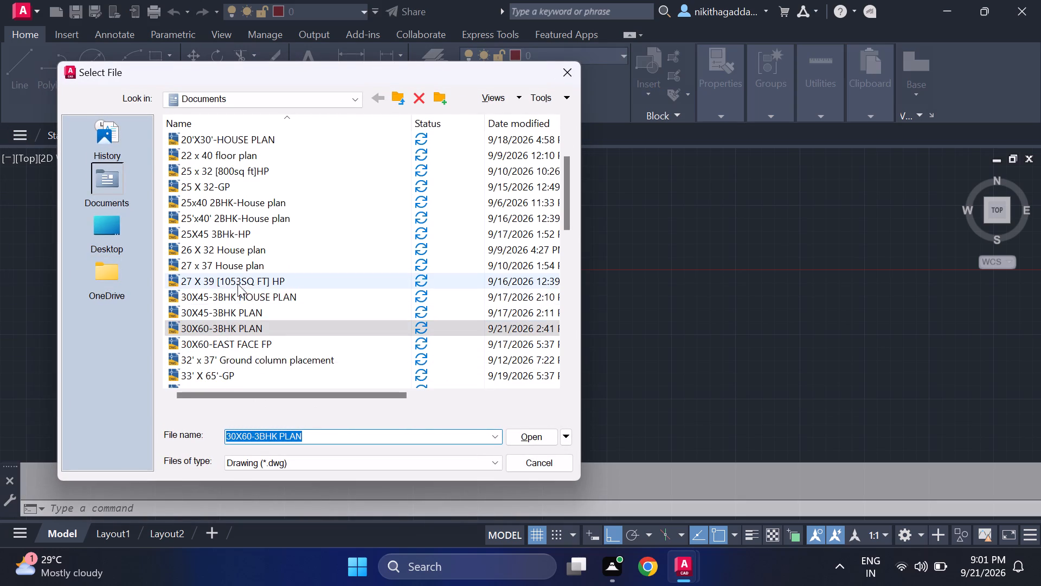
scroll(237, 284, "up", 2)
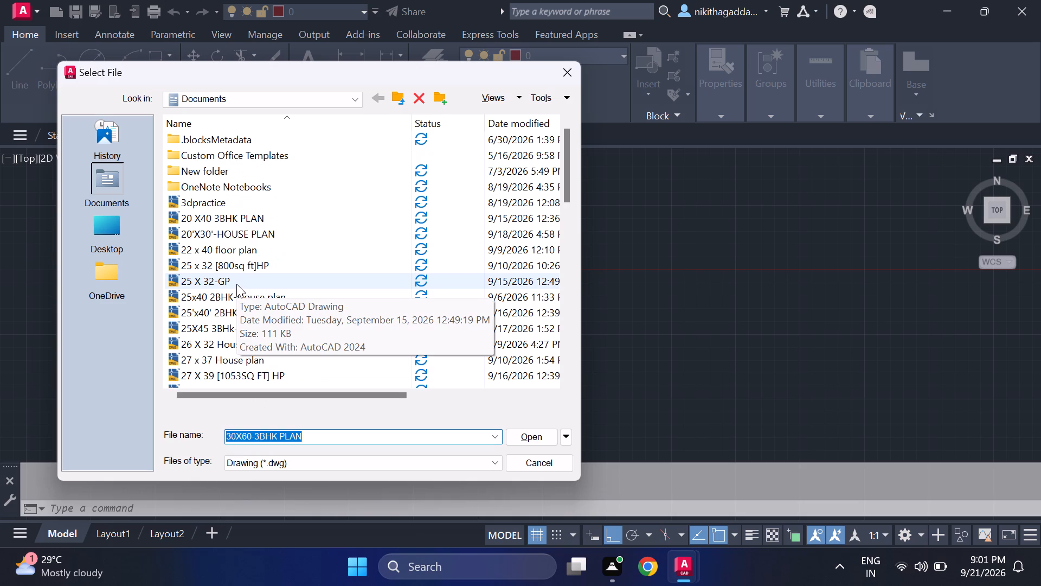
scroll(236, 284, "down", 2)
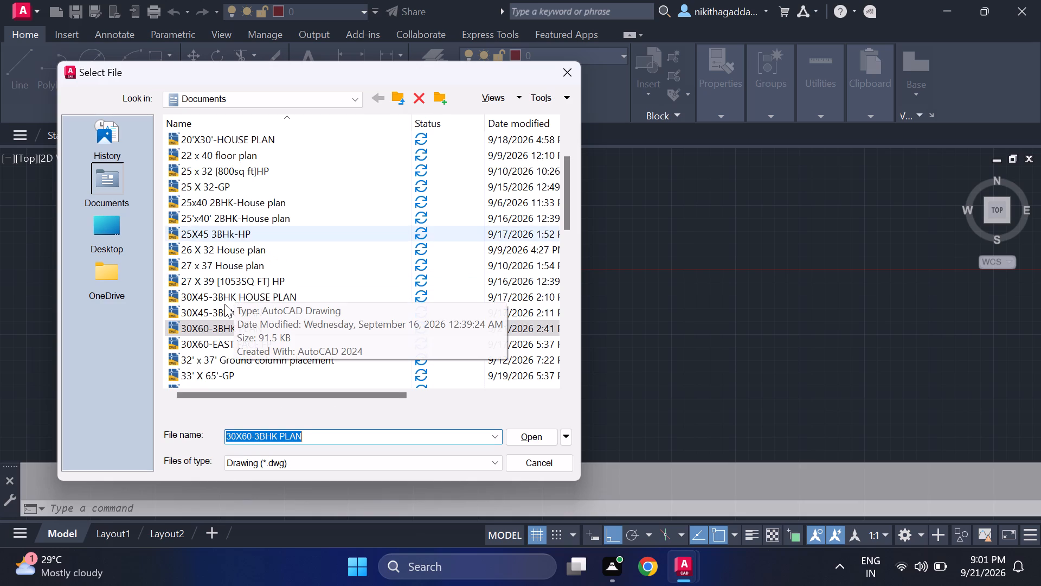
scroll(224, 314, "down", 2)
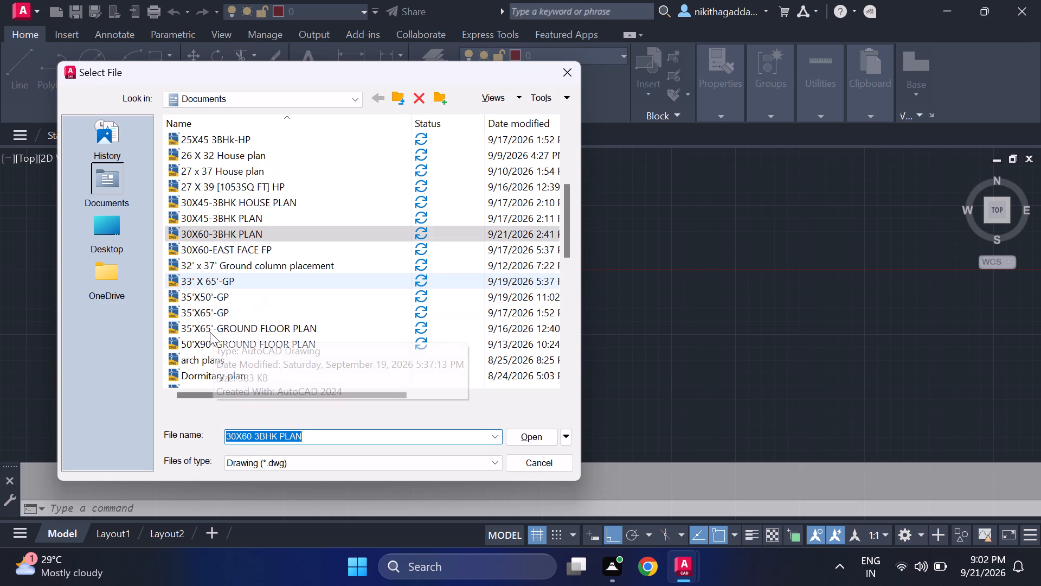
left_click(230, 298)
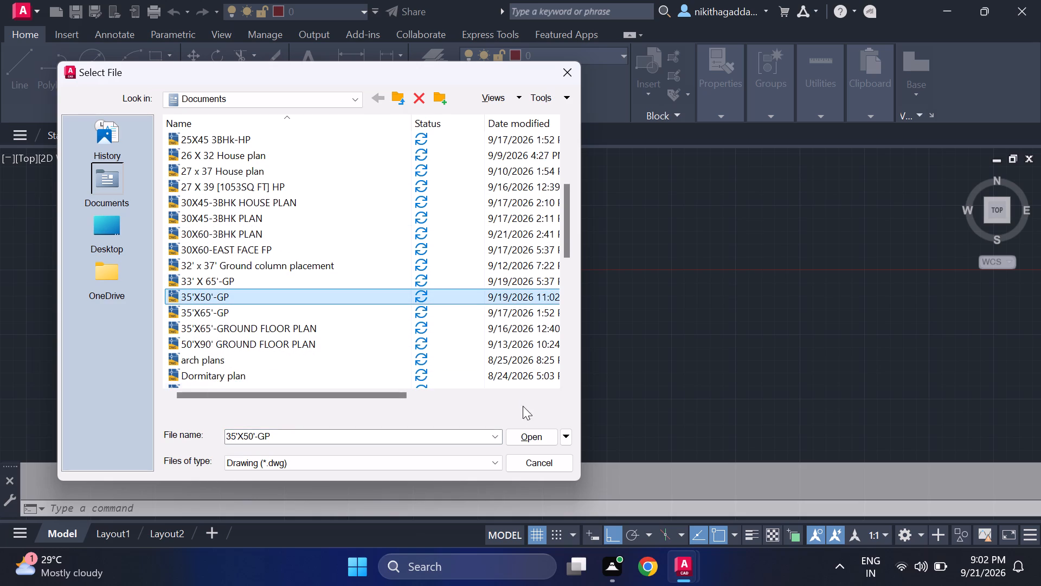
left_click(525, 436)
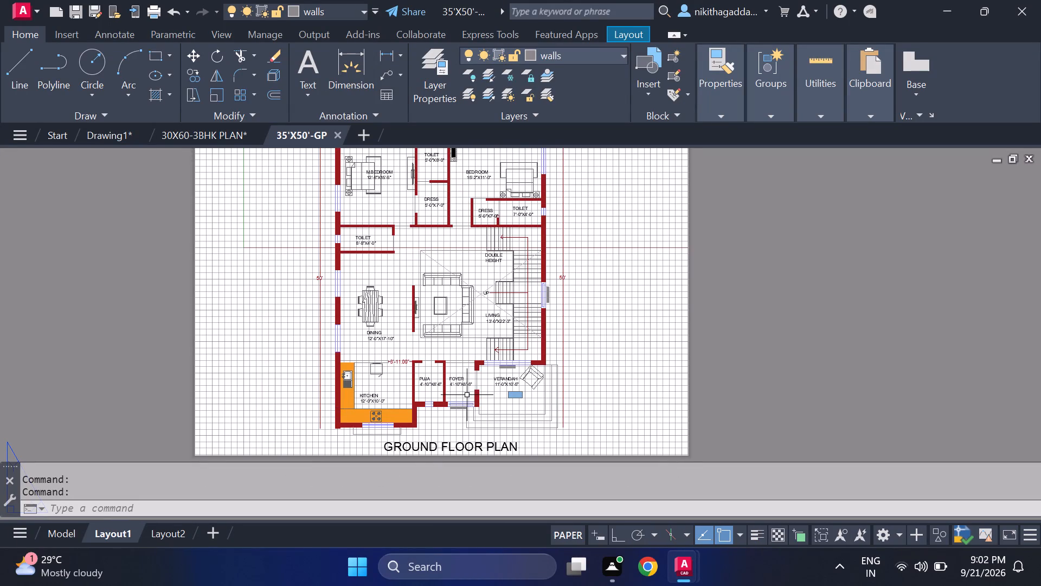
left_click(66, 527)
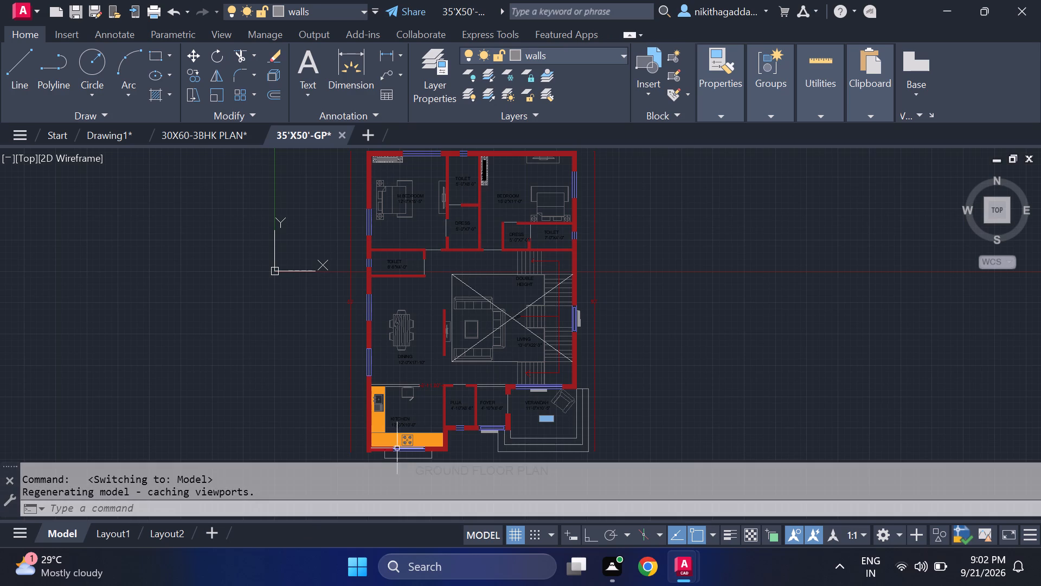
Select all parts of the rectangular appliance near the upper opening of the 12'-0"X10'-0" kitchen.
scroll(410, 435, "up", 2)
middle_click_drag(410, 433, 410, 390)
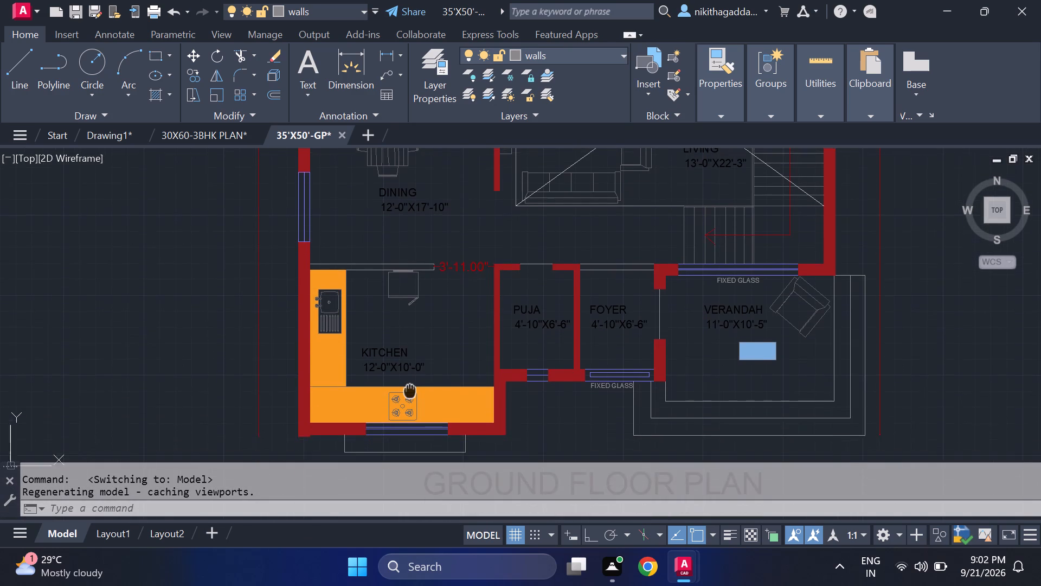
middle_click_drag(410, 390, 417, 358)
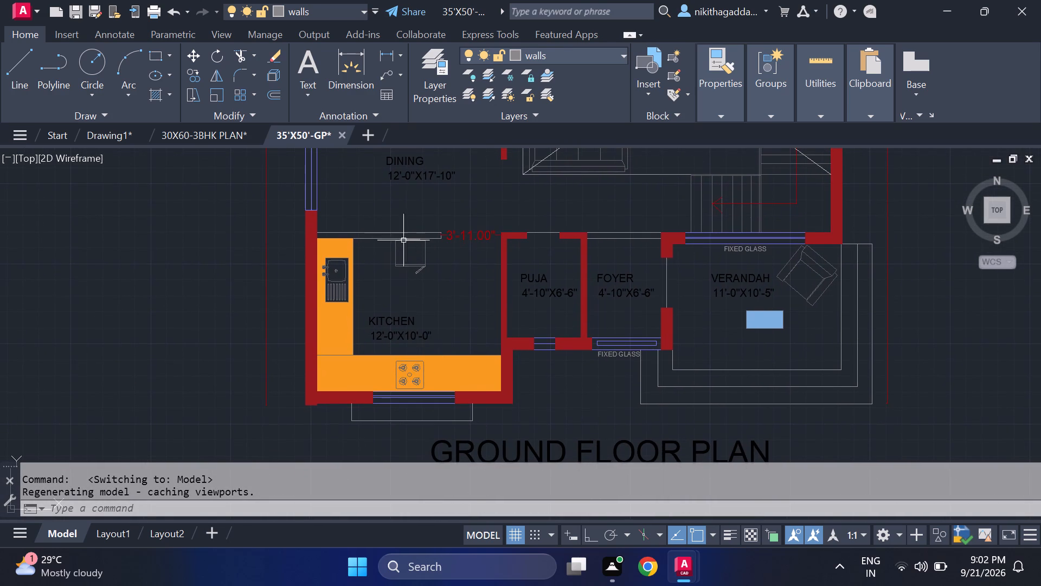
scroll(409, 239, "up", 2)
left_click(466, 248)
left_click_drag(343, 338, 351, 328)
scroll(438, 239, "up", 3)
left_click(439, 237)
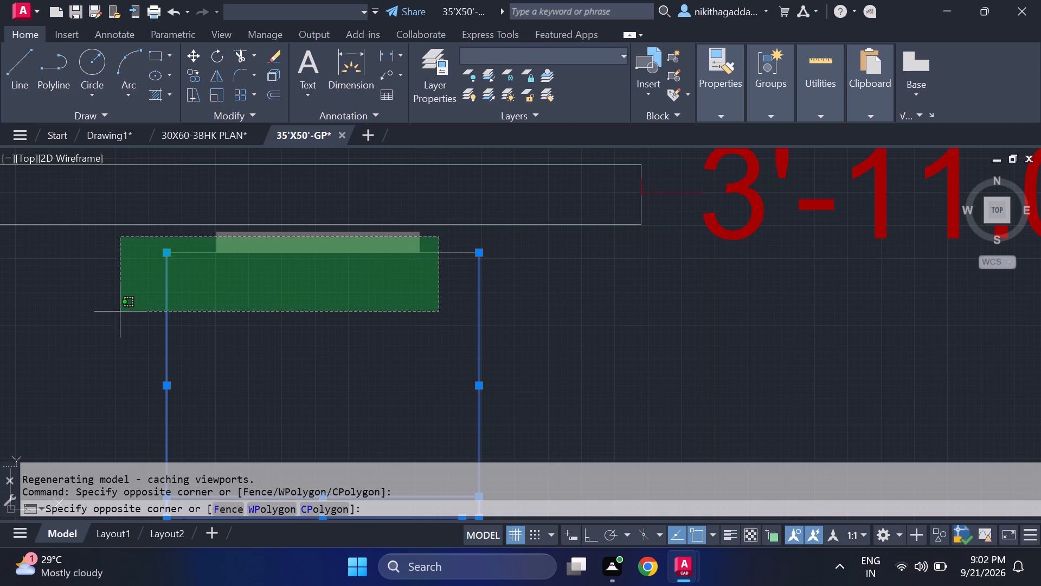
left_click(119, 313)
Add the kitchen's sink, L-shaped orange counter and four-burner stove to the selection.
scroll(267, 333, "down", 3)
middle_click_drag(266, 373, 354, 234)
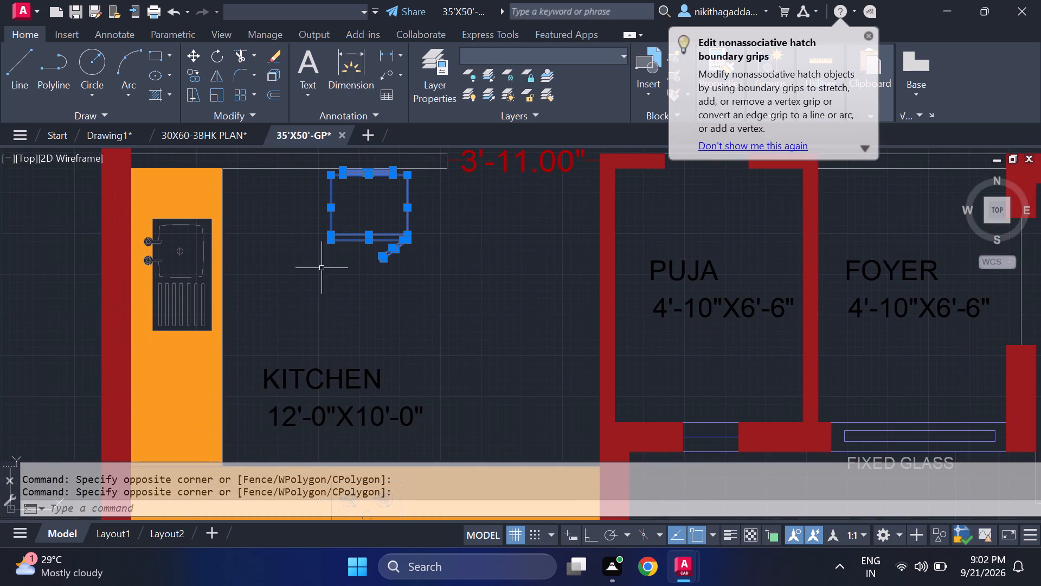
scroll(281, 328, "down", 2)
scroll(247, 333, "up", 2)
left_click(291, 270)
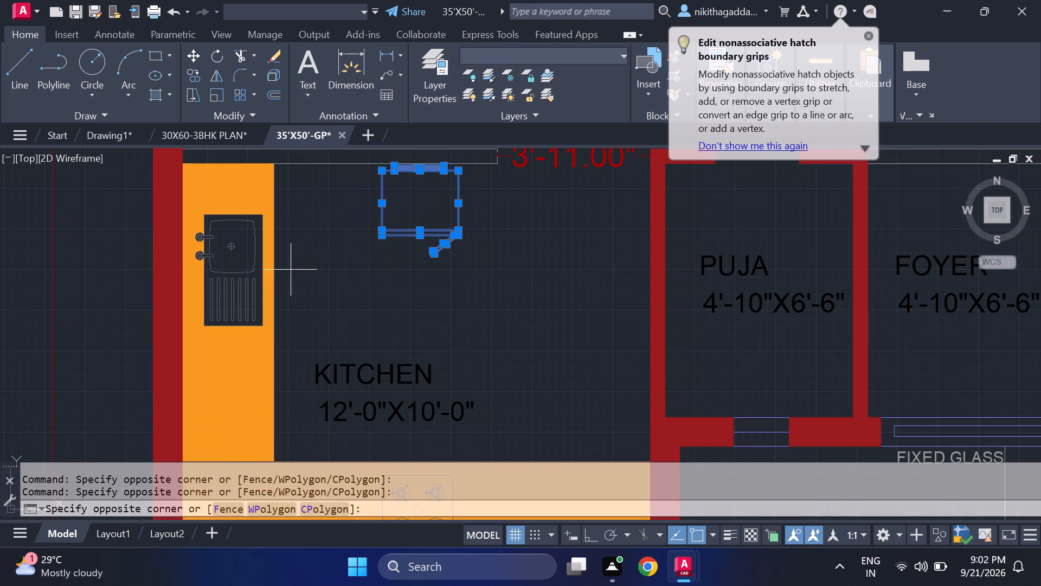
left_click(224, 372)
scroll(243, 365, "down", 2)
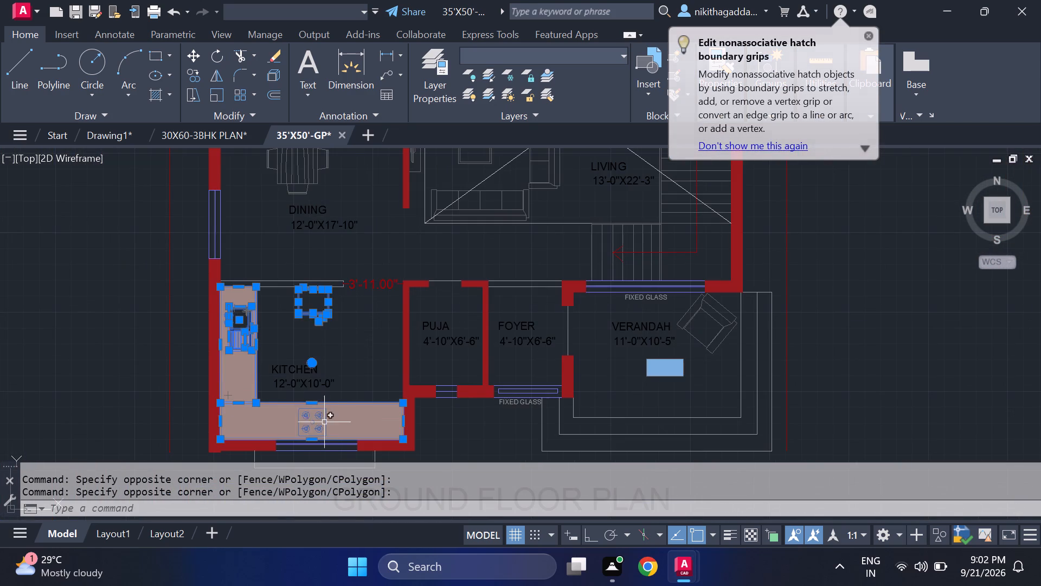
scroll(338, 423, "up", 2)
left_click(336, 404)
left_click(191, 460)
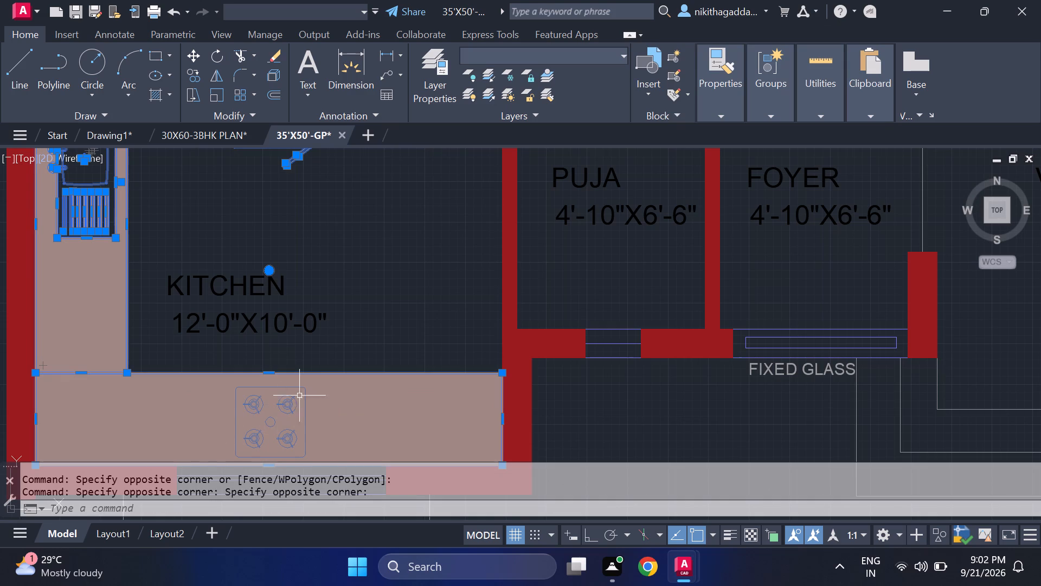
left_click(311, 385)
left_click(238, 430)
scroll(284, 413, "down", 2)
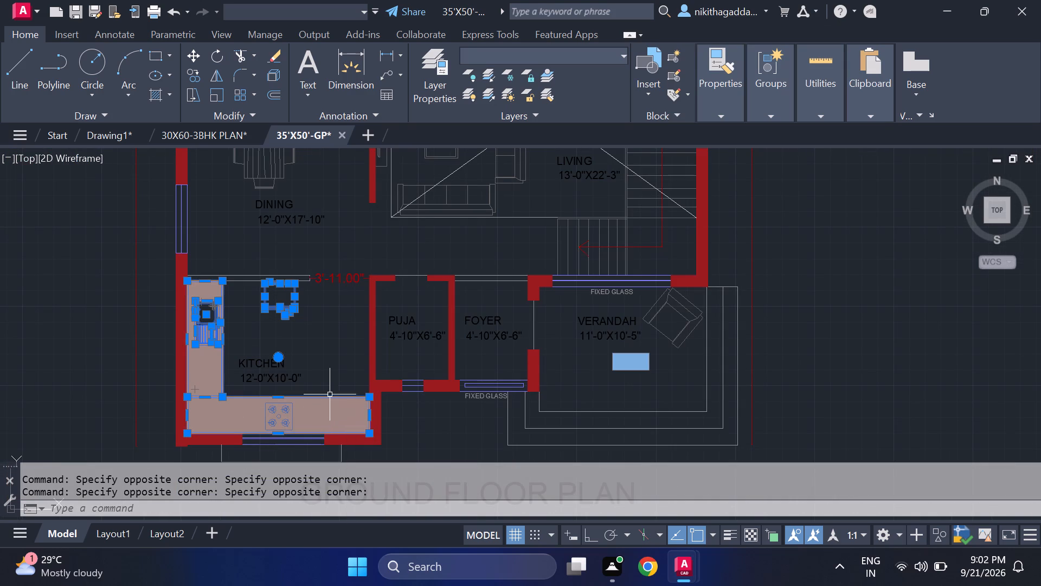
Add the M.BEDROOM wardrobe's label, outline and lower hatch lines to the selection.
middle_click_drag(330, 374, 323, 422)
scroll(358, 334, "down", 1)
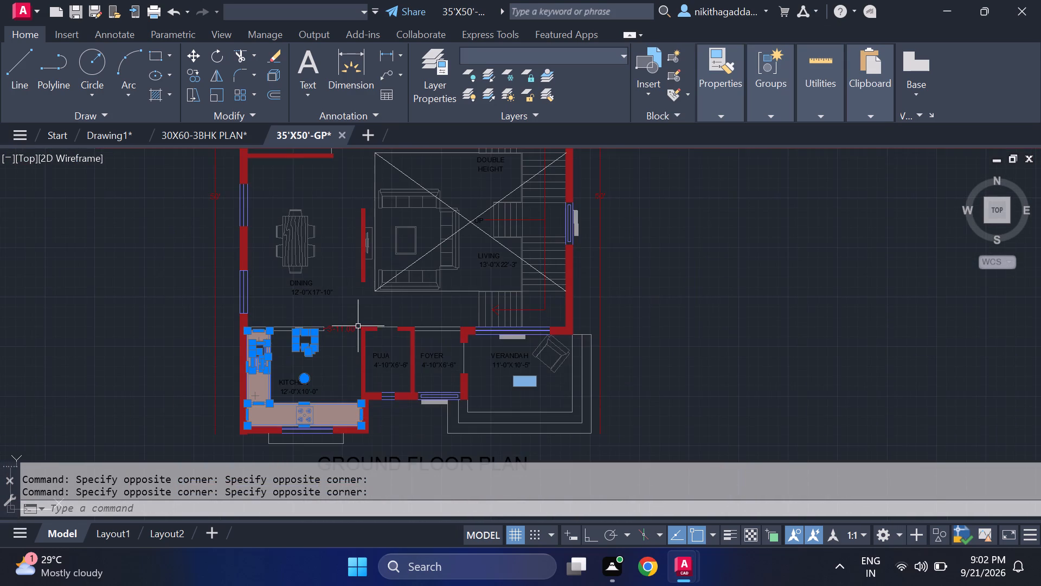
middle_click_drag(395, 288, 383, 312)
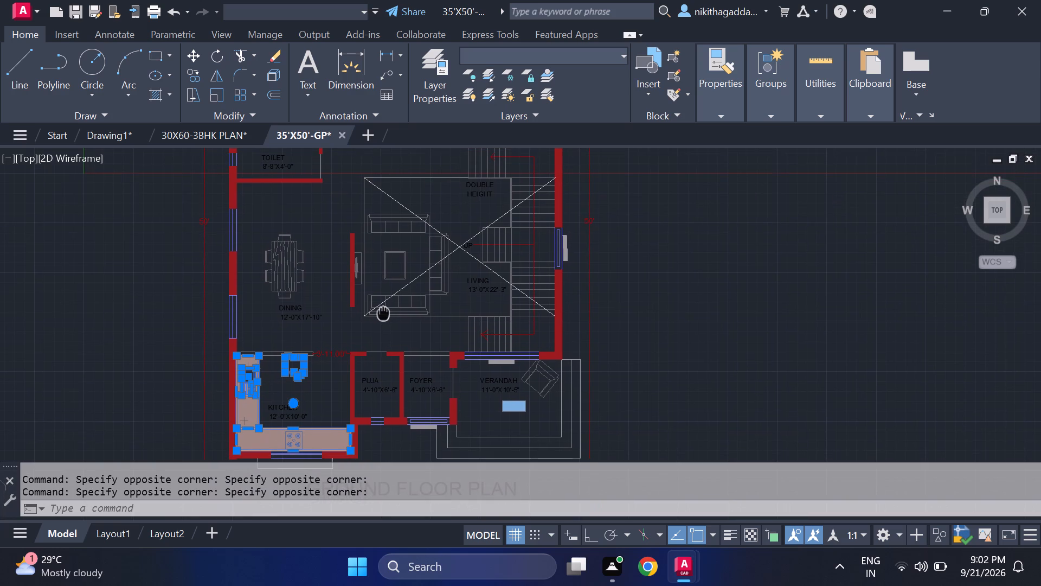
middle_click_drag(383, 312, 375, 375)
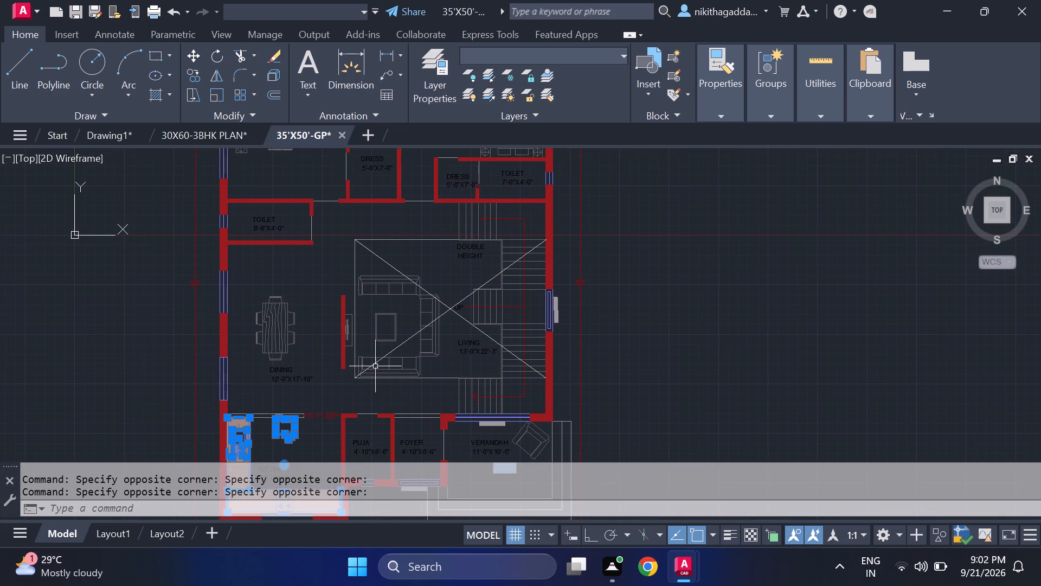
scroll(387, 342, "down", 1)
middle_click_drag(393, 332, 387, 384)
scroll(389, 345, "up", 1)
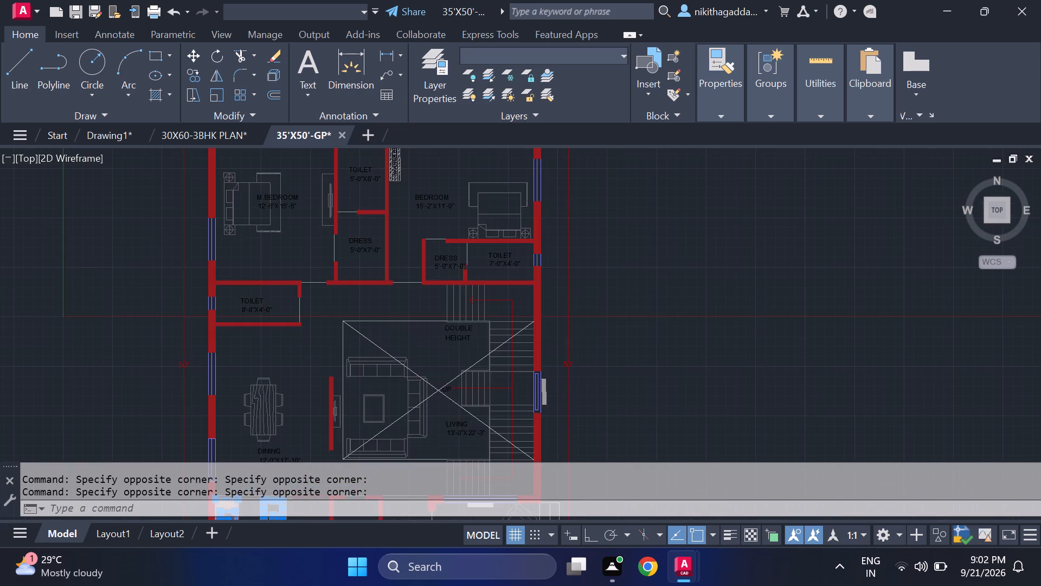
scroll(389, 345, "up", 1)
scroll(389, 345, "down", 2)
scroll(473, 228, "up", 2)
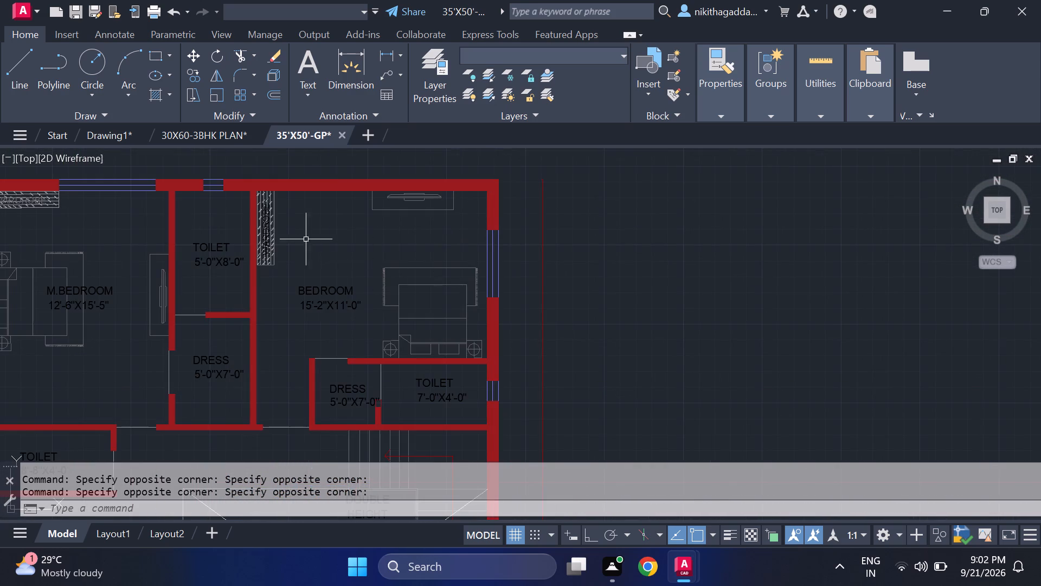
scroll(274, 209, "up", 2)
middle_click_drag(204, 239, 603, 314)
middle_click_drag(42, 290, 46, 292)
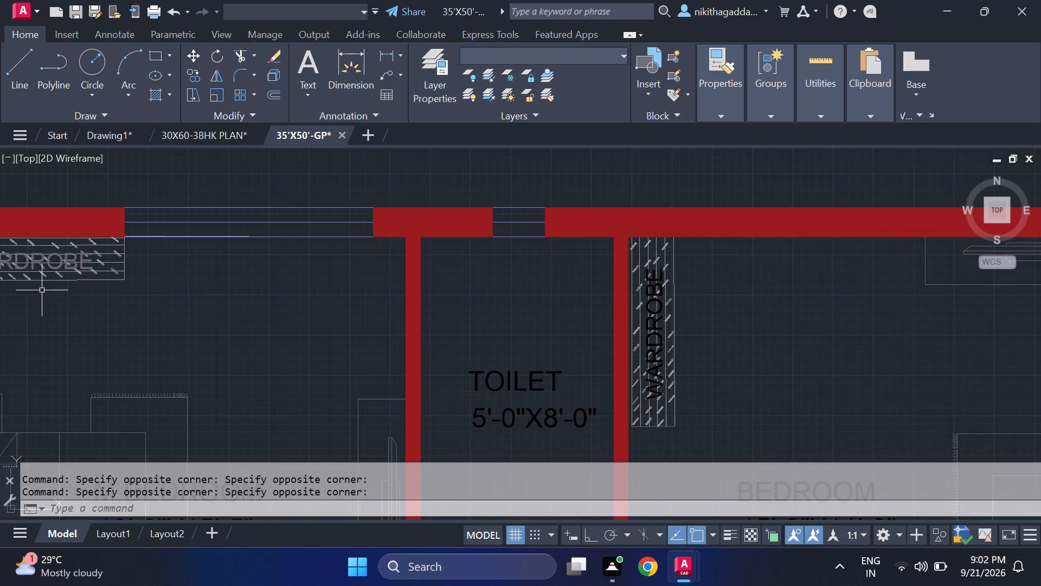
middle_click_drag(46, 292, 252, 316)
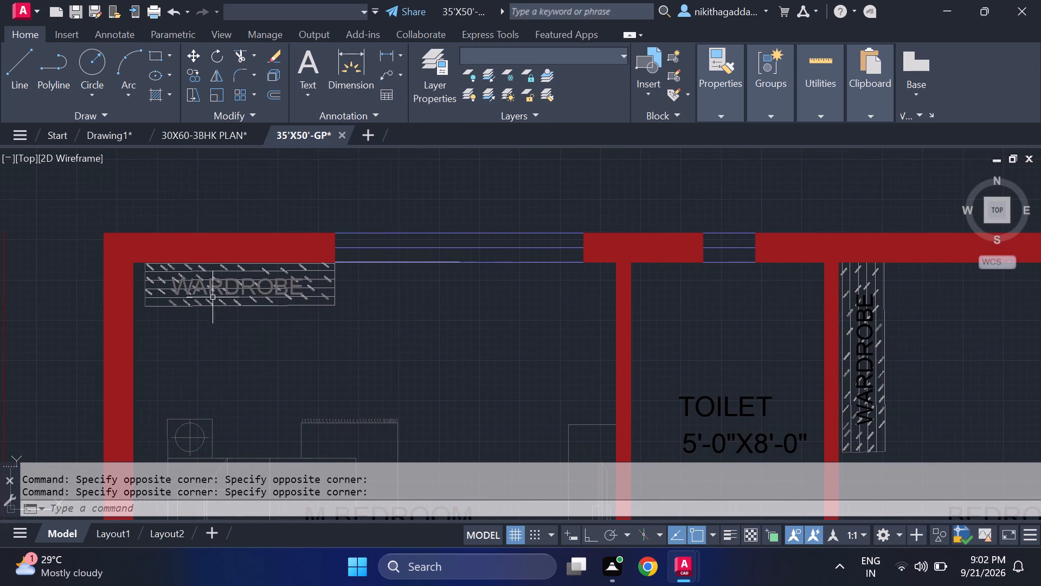
scroll(222, 282, "up", 2)
left_click_drag(554, 260, 543, 265)
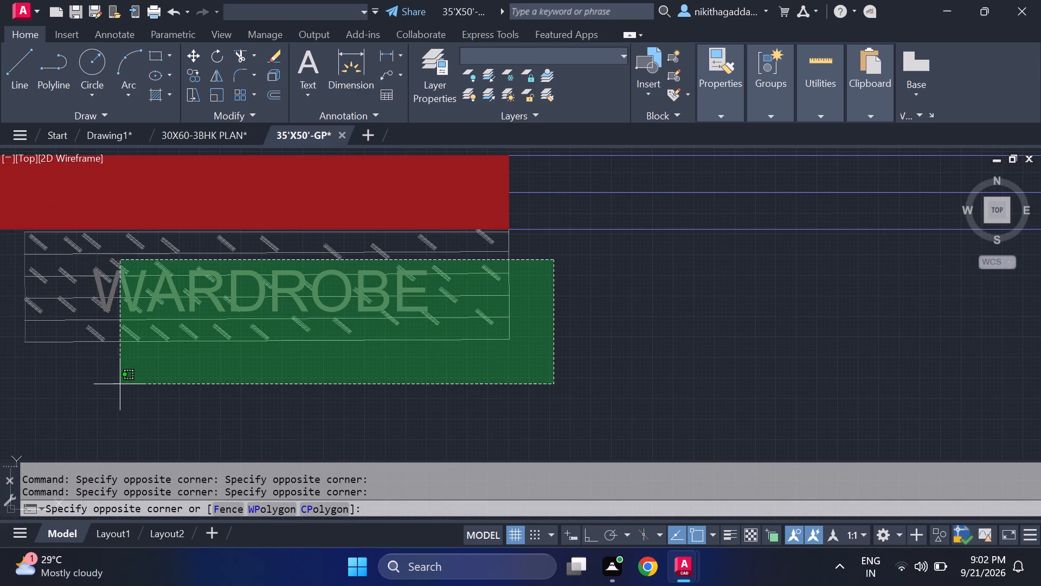
left_click(9, 384)
Add the remaining upper lines and hatch strokes of the M.BEDROOM wardrobe to the selection.
middle_click_drag(165, 326, 194, 387)
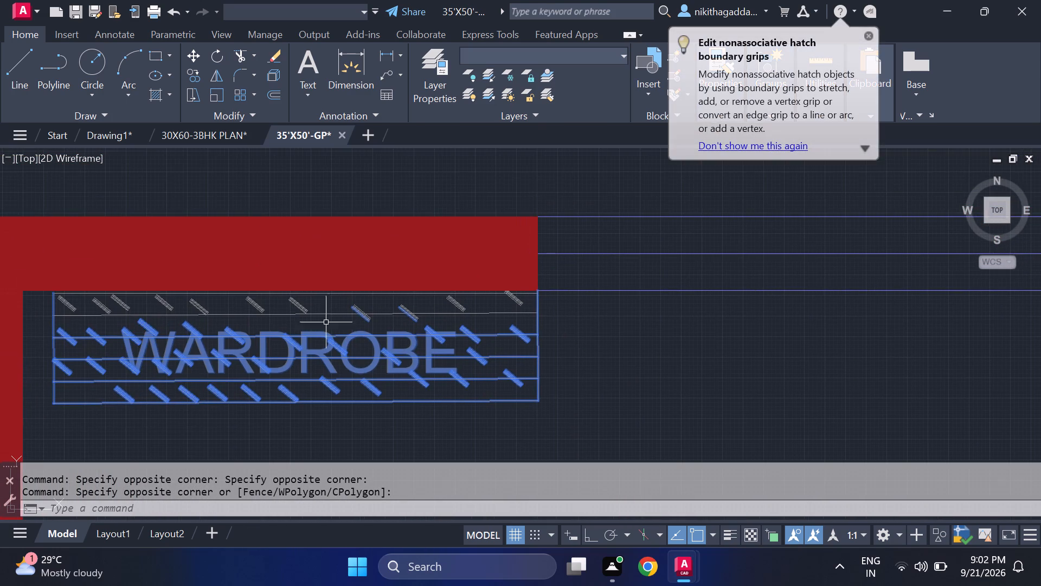
scroll(303, 286, "up", 2)
left_click(292, 302)
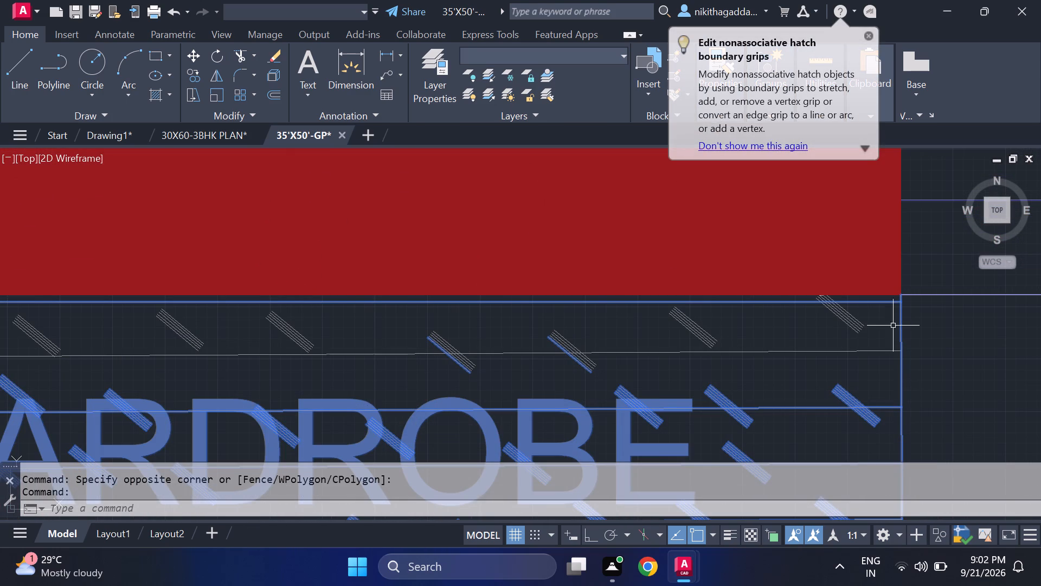
left_click_drag(942, 319, 891, 335)
left_click(4, 416)
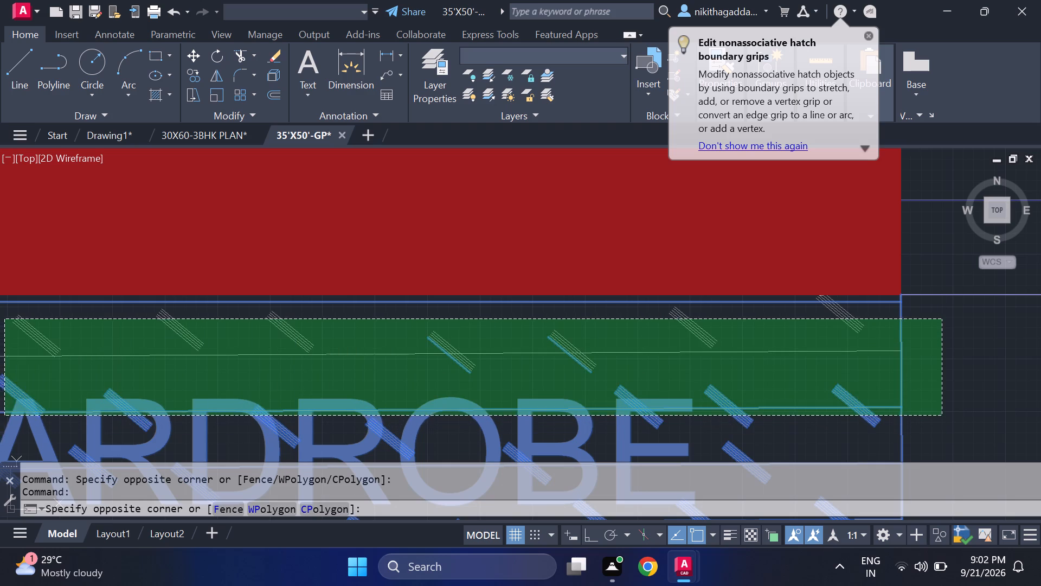
scroll(105, 413, "down", 2)
middle_click_drag(152, 396, 441, 362)
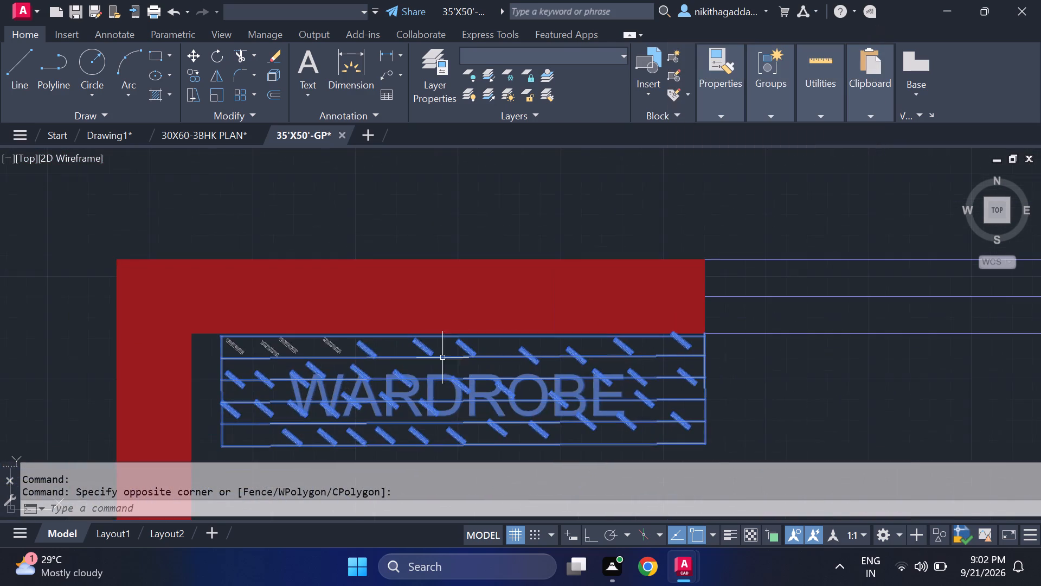
scroll(306, 345, "up", 2)
left_click_drag(406, 339, 400, 340)
left_click(59, 403)
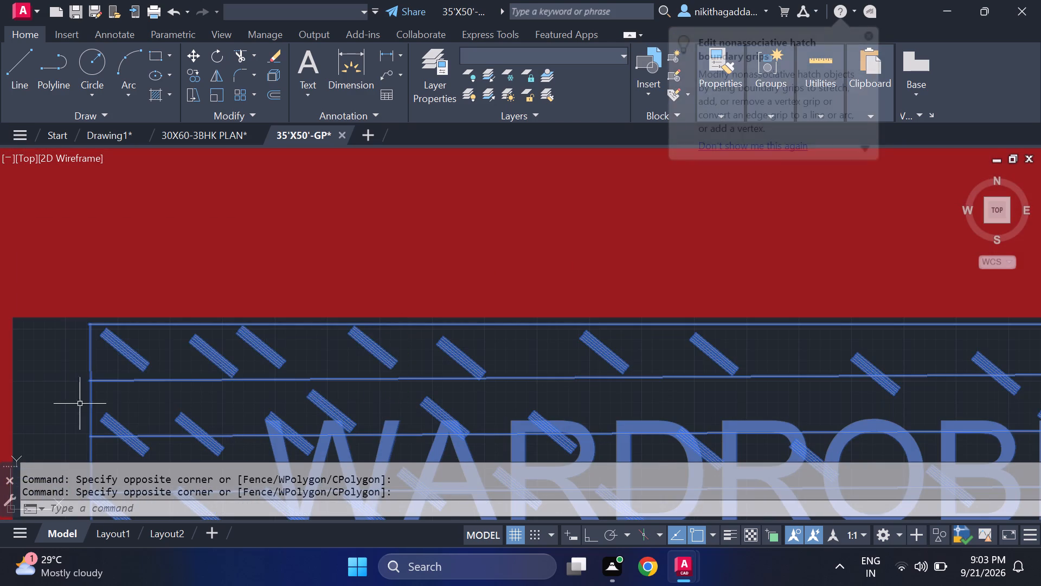
Copy the selected kitchen appliance, sink, orange counter, stove and M.BEDROOM wardrobe to the clipboard.
scroll(181, 408, "down", 1)
middle_click_drag(354, 435, 279, 319)
scroll(273, 321, "down", 3)
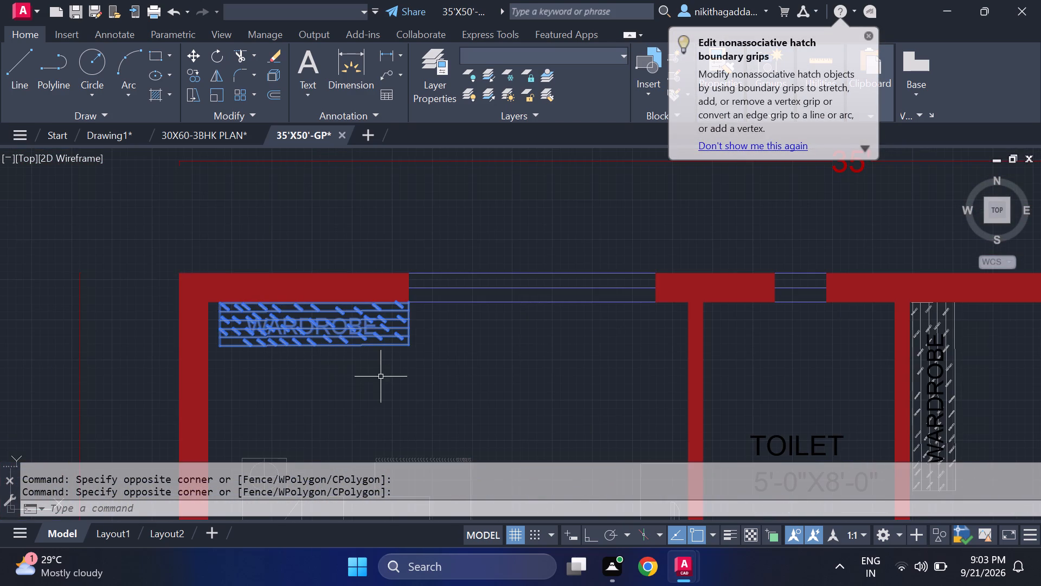
middle_click_drag(382, 378, 276, 321)
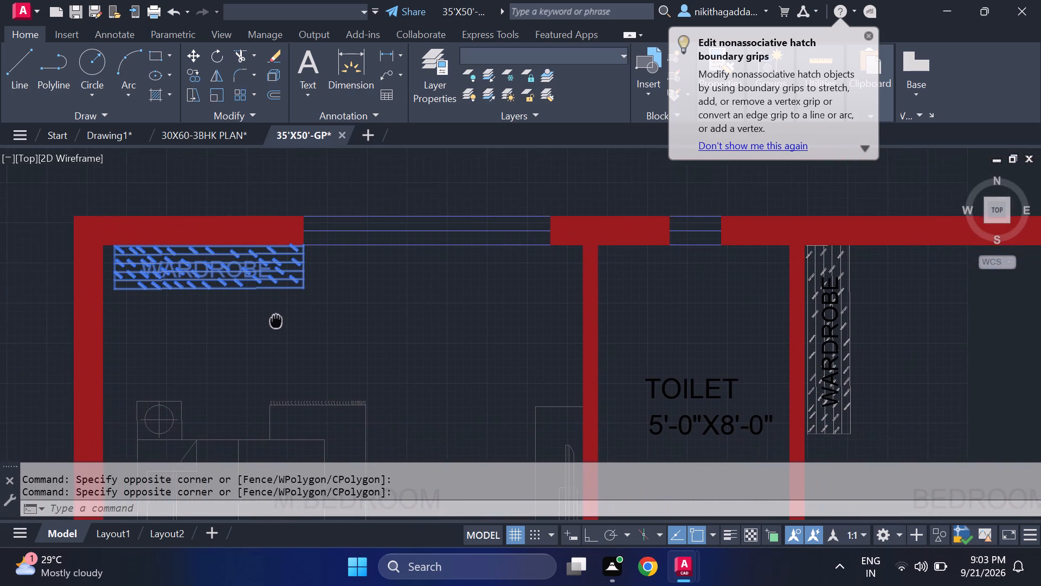
middle_click_drag(276, 321, 256, 309)
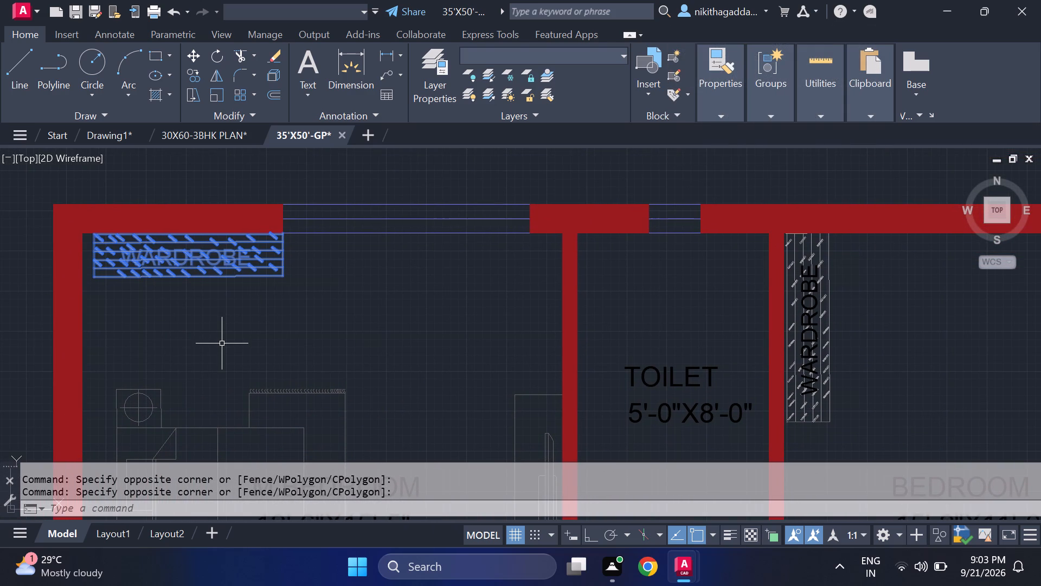
key("ctrl+c")
Paste the copied kitchen fixtures and wardrobe into Drawing1, in the empty area beyond the furniture already placed beside the floor plan.
left_click(92, 128)
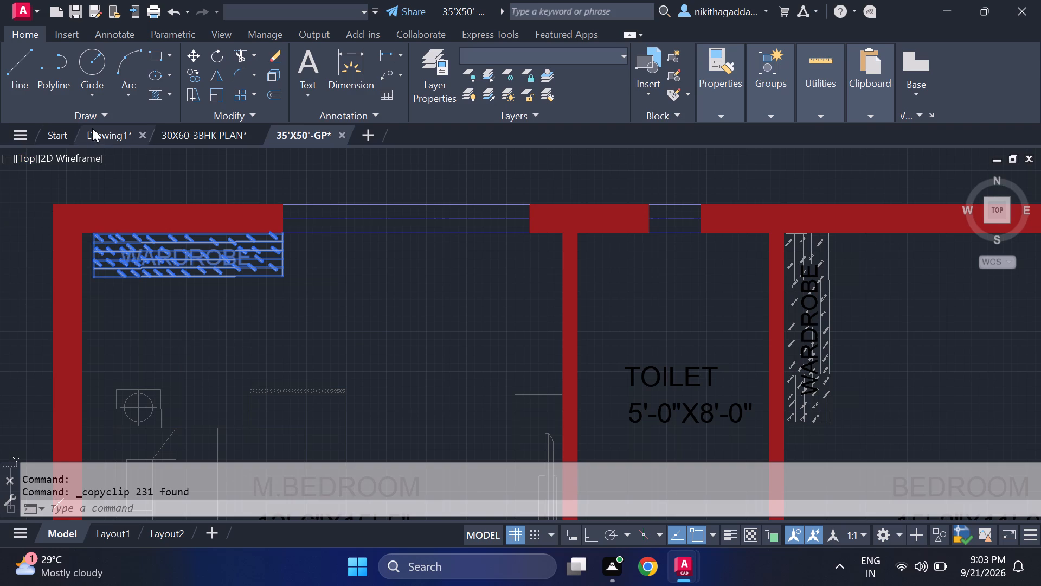
key("ctrl+space")
key("ctrl+v")
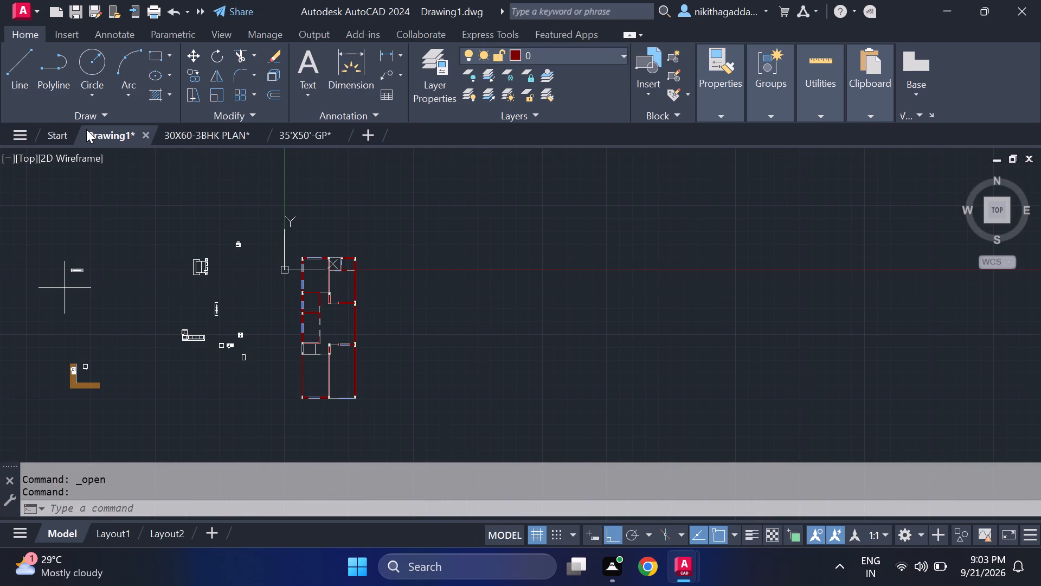
key("ctrl+space")
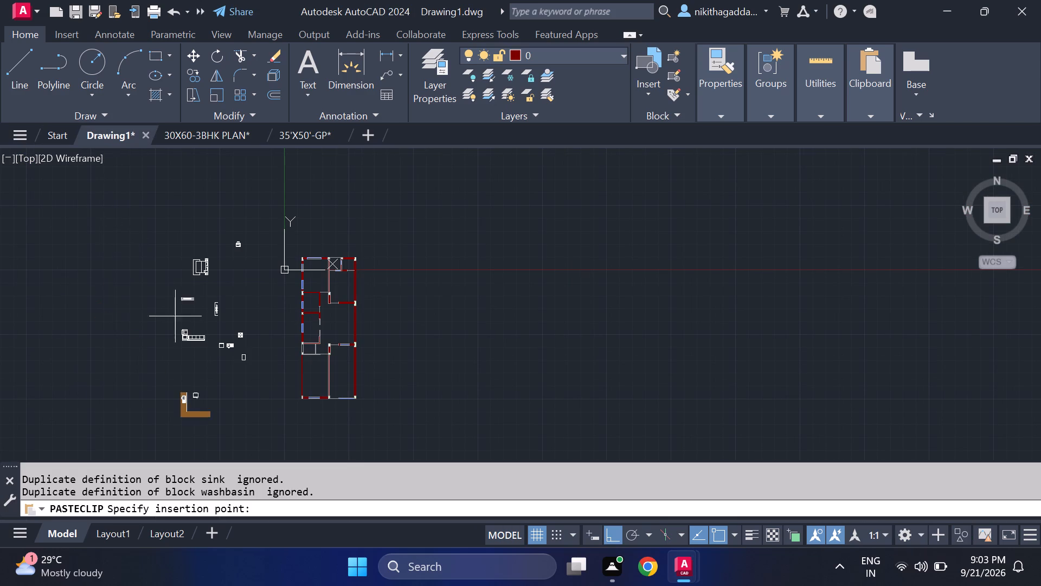
scroll(294, 290, "up", 1)
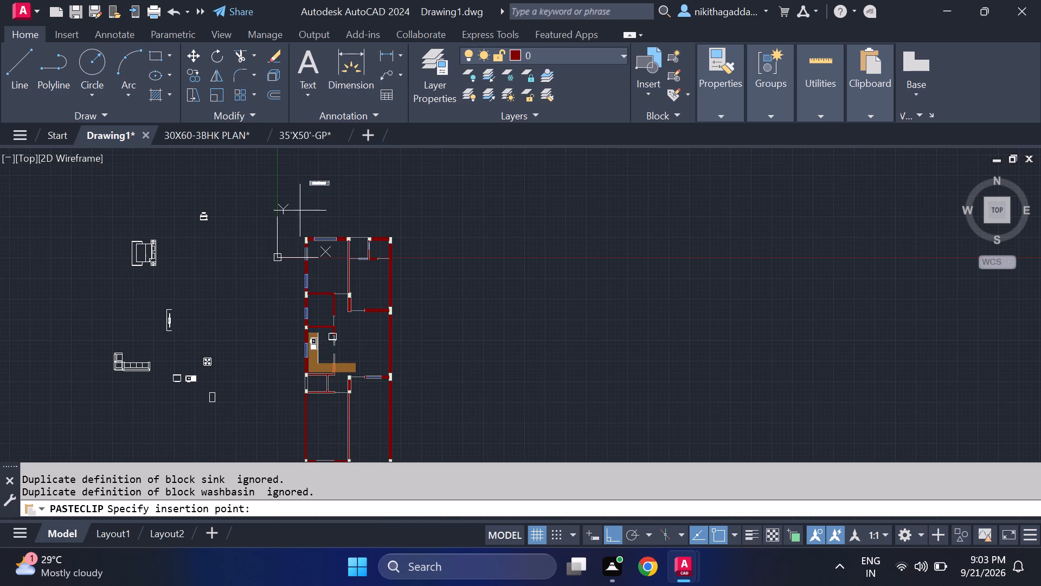
scroll(300, 207, "up", 2)
middle_click_drag(311, 254, 286, 225)
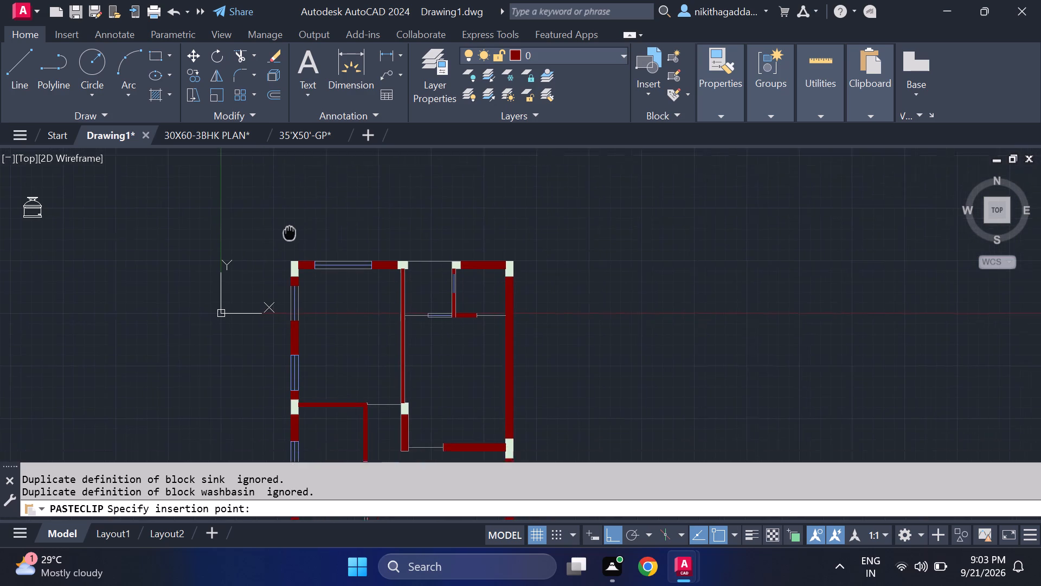
middle_click_drag(286, 225, 264, 93)
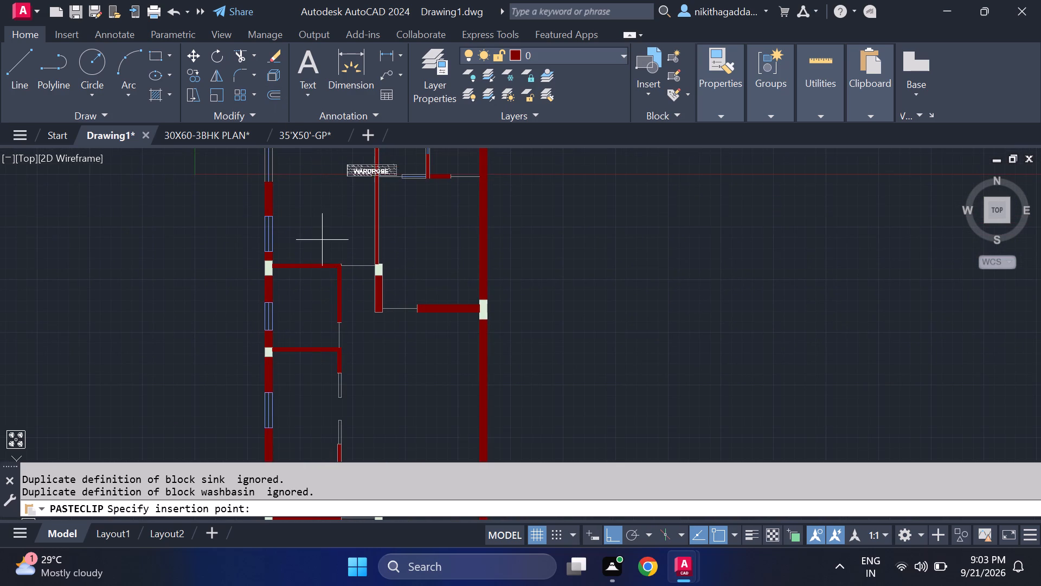
middle_click_drag(316, 282, 314, 181)
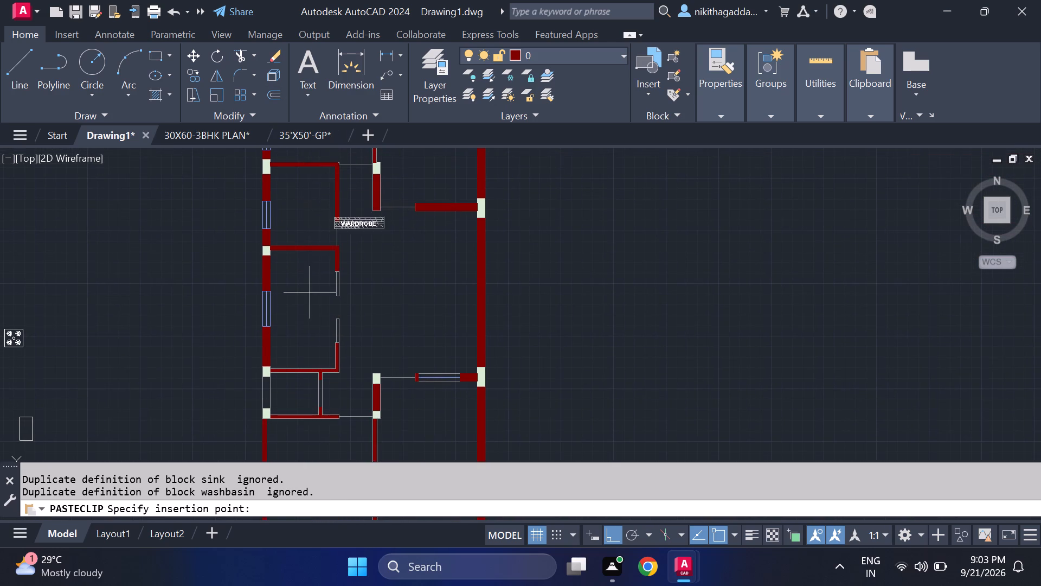
scroll(310, 292, "down", 2)
middle_click_drag(293, 224, 297, 316)
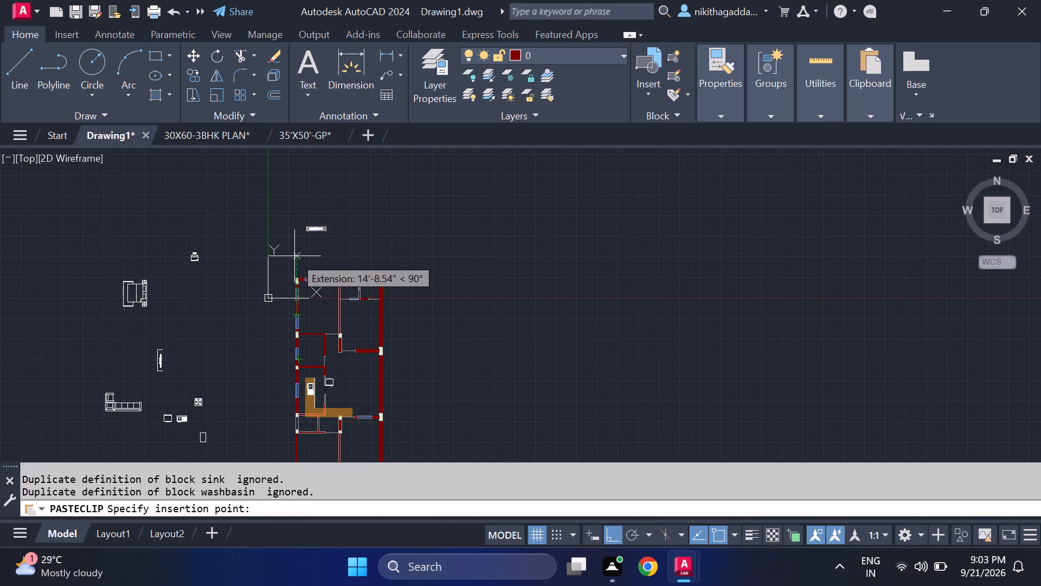
scroll(290, 249, "up", 2)
scroll(236, 316, "down", 3)
middle_click_drag(226, 313, 267, 281)
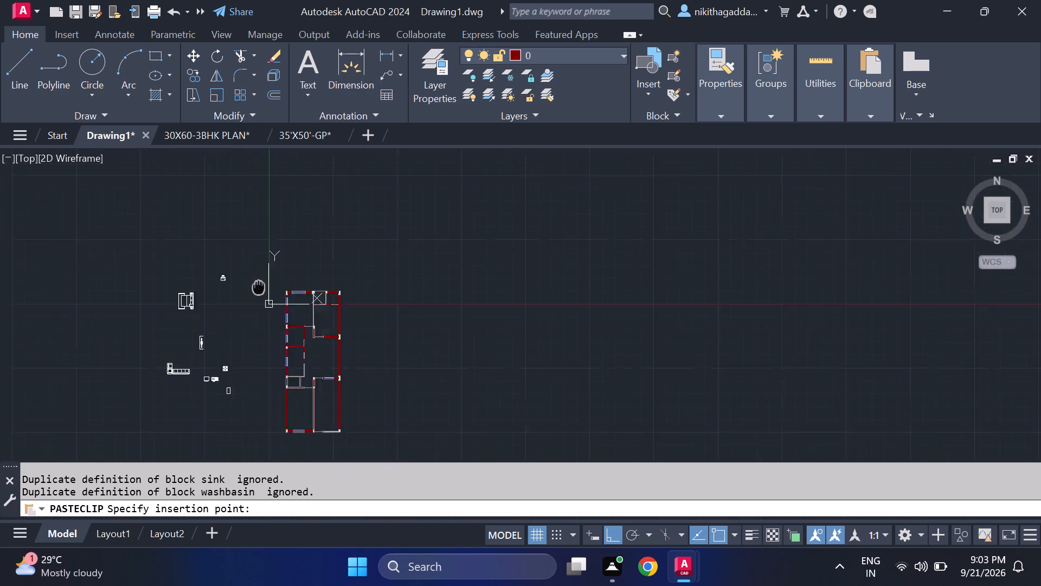
middle_click_drag(267, 281, 416, 238)
left_click(231, 267)
scroll(213, 387, "up", 3)
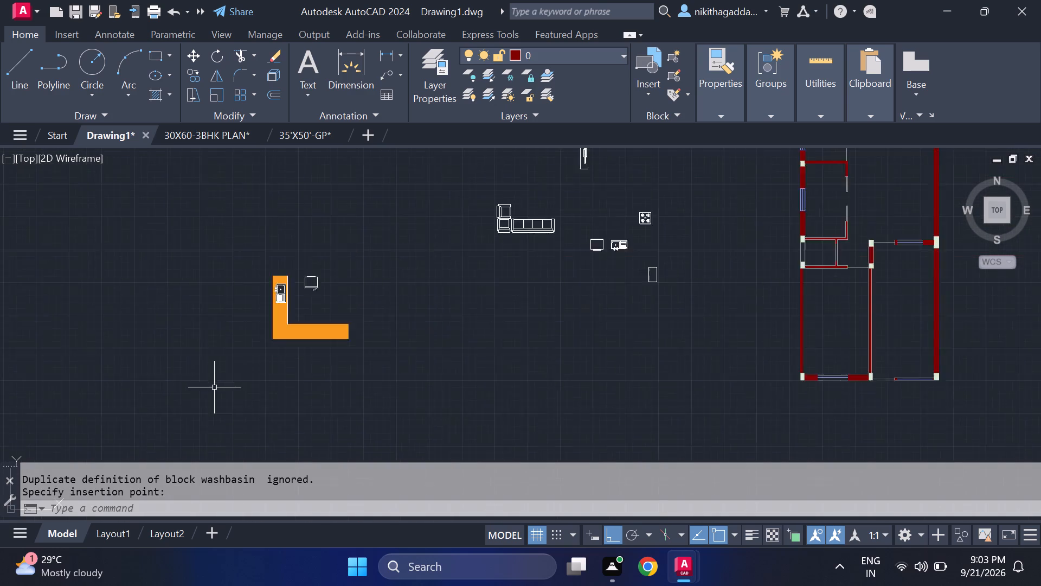
middle_click_drag(344, 300, 216, 354)
scroll(200, 300, "up", 3)
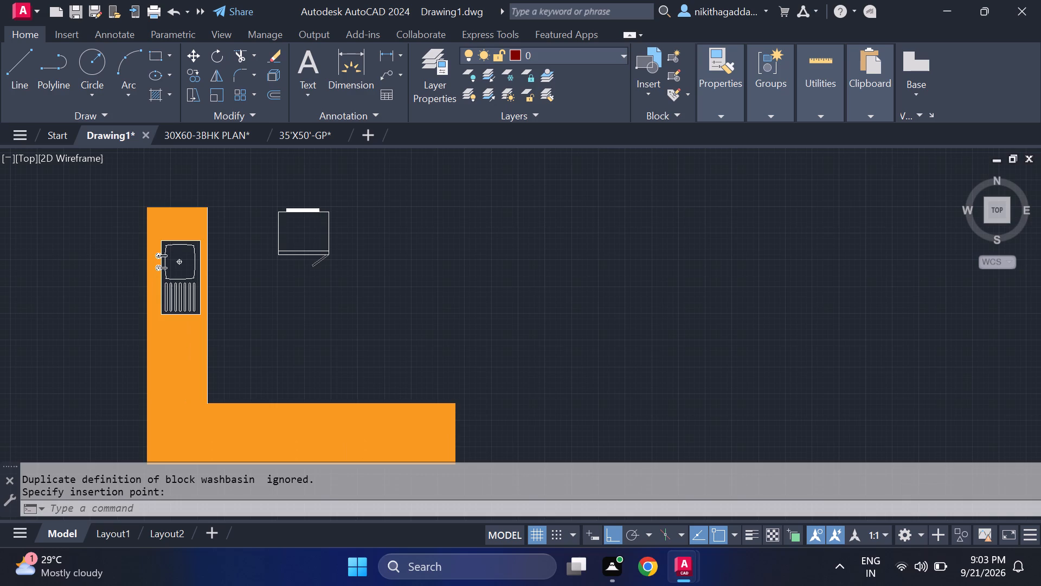
scroll(198, 300, "down", 3)
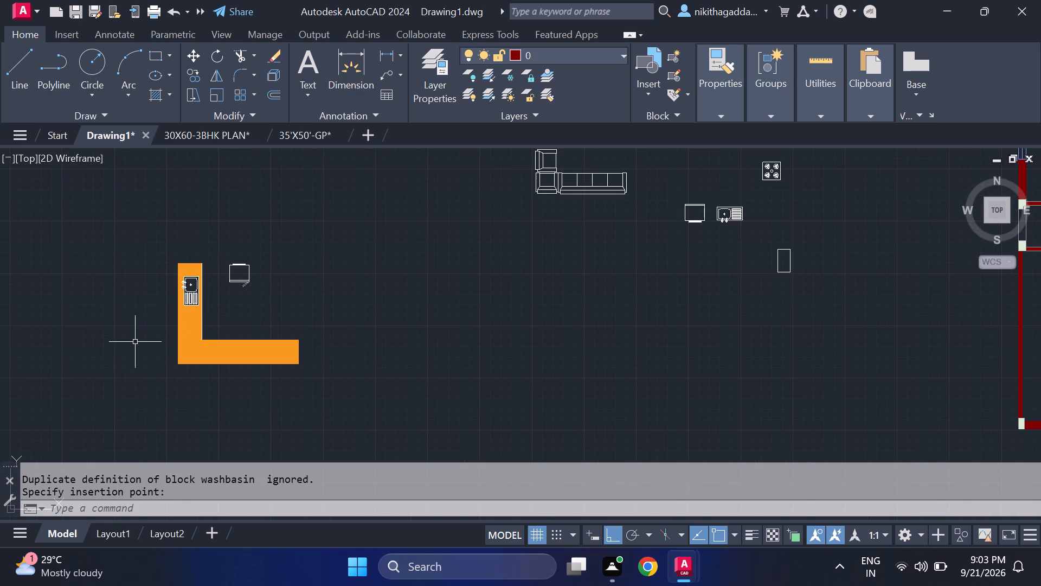
scroll(132, 343, "down", 2)
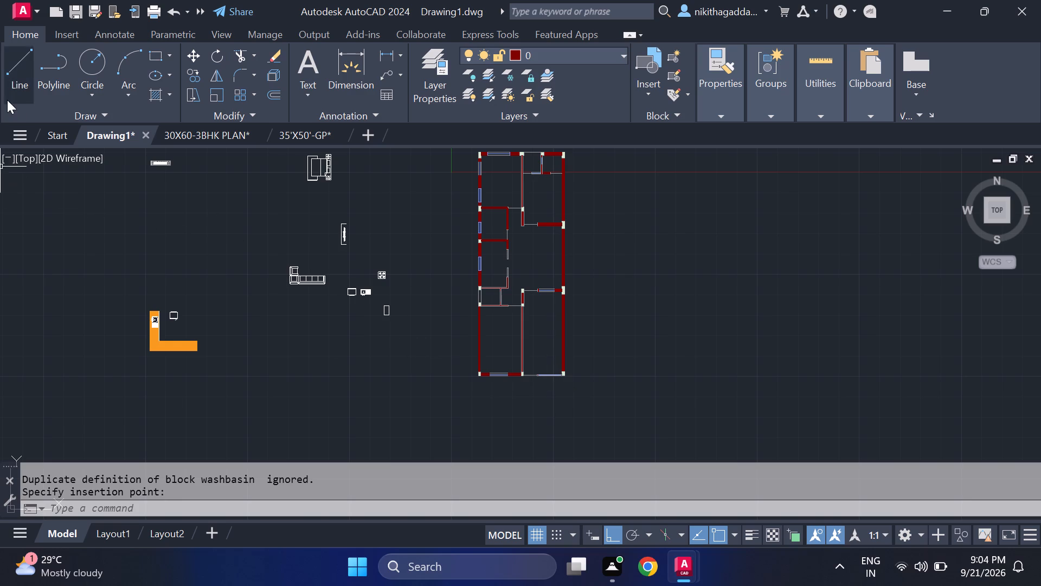
Open the 30X45-3BHK PLAN drawing from the Documents folder.
left_click(14, 131)
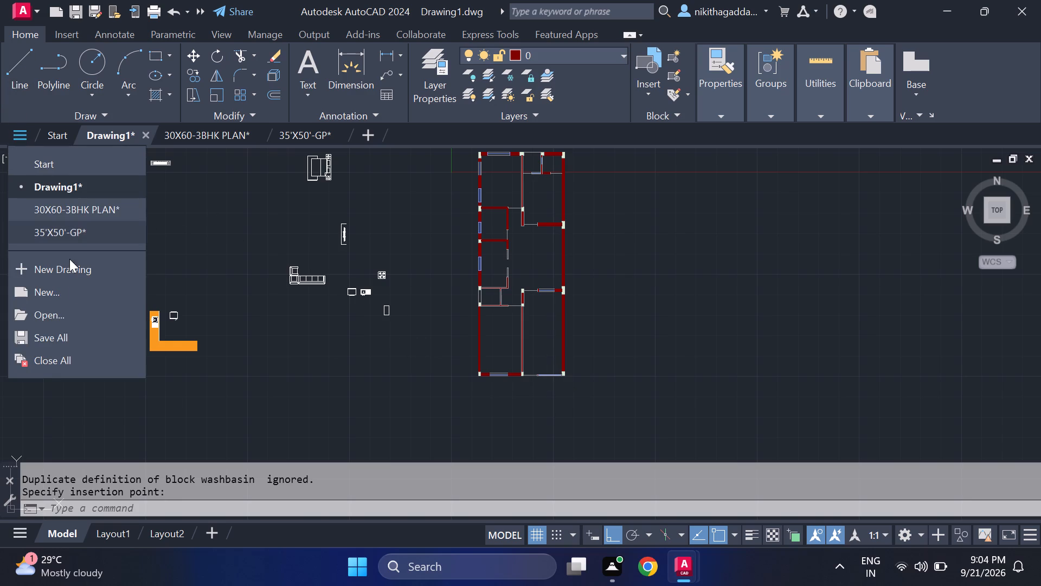
left_click(62, 315)
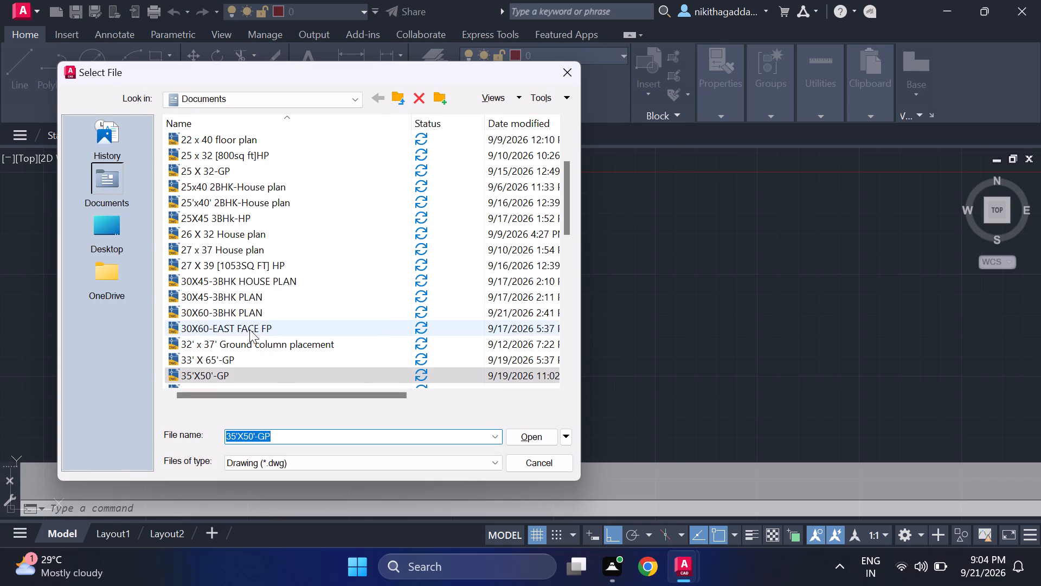
left_click(232, 288)
left_click(238, 292)
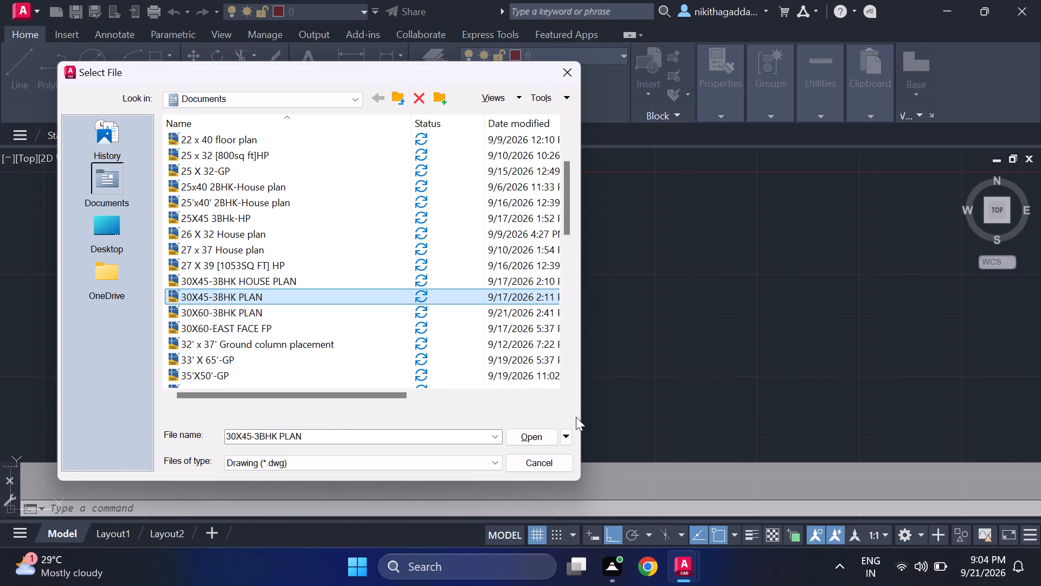
left_click(545, 439)
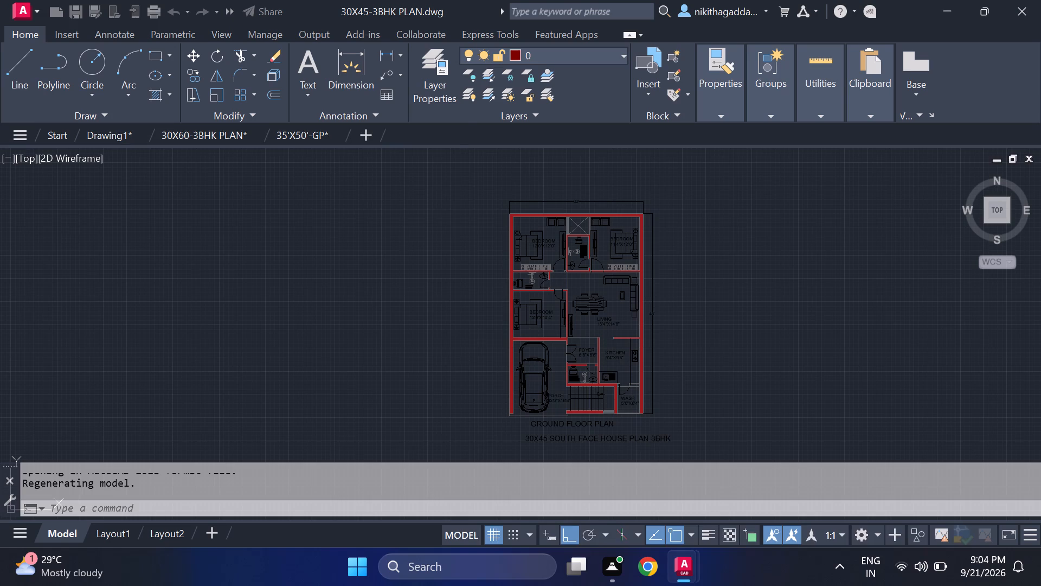
Select the oval washbasin in the 6'8"X4'0" toilet beside the kitchen and copy it to the clipboard.
scroll(559, 373, "up", 1)
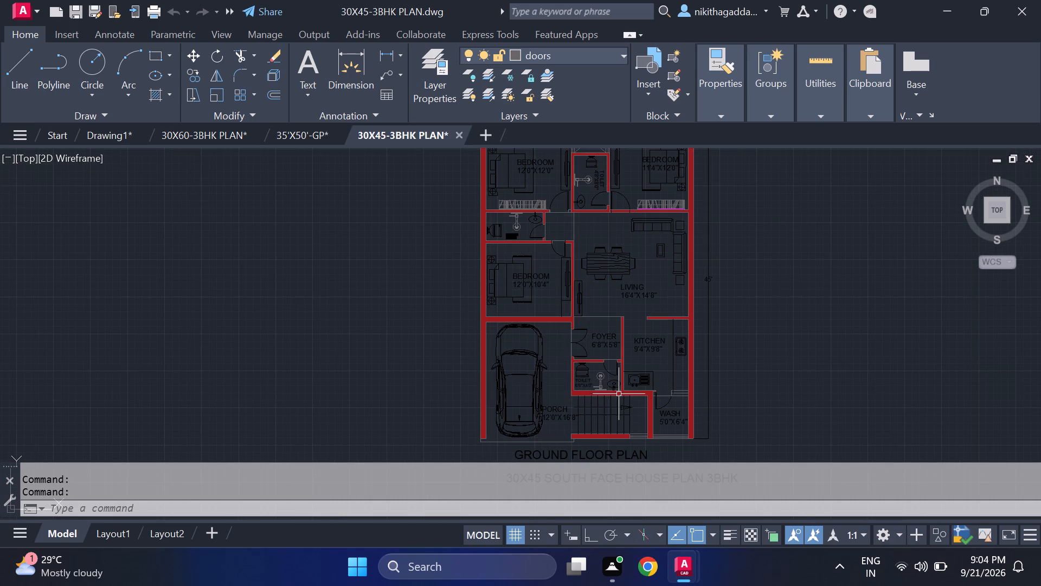
scroll(622, 394, "up", 5)
left_click(613, 284)
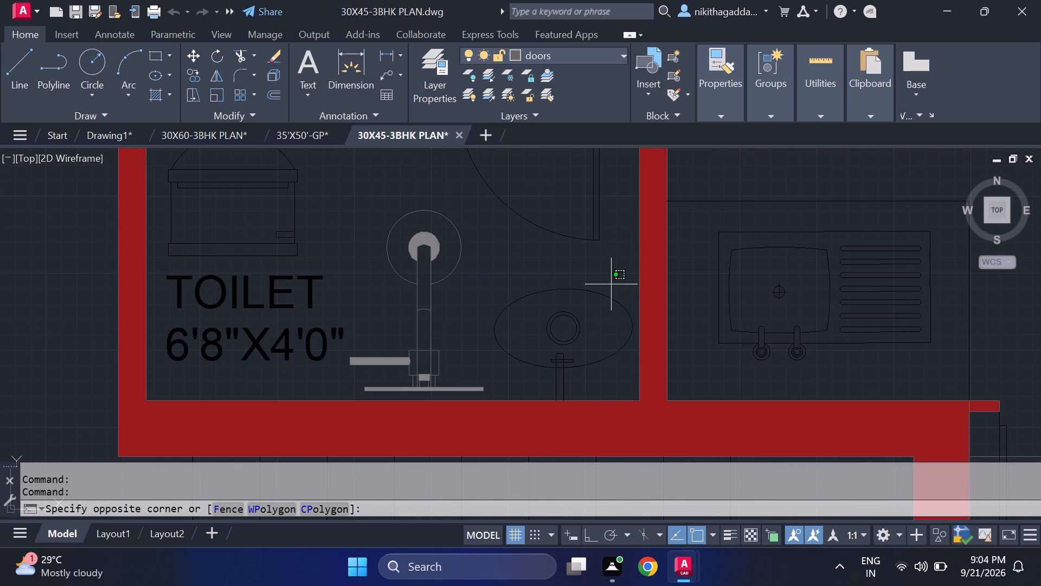
left_click(535, 375)
scroll(540, 371, "down", 3)
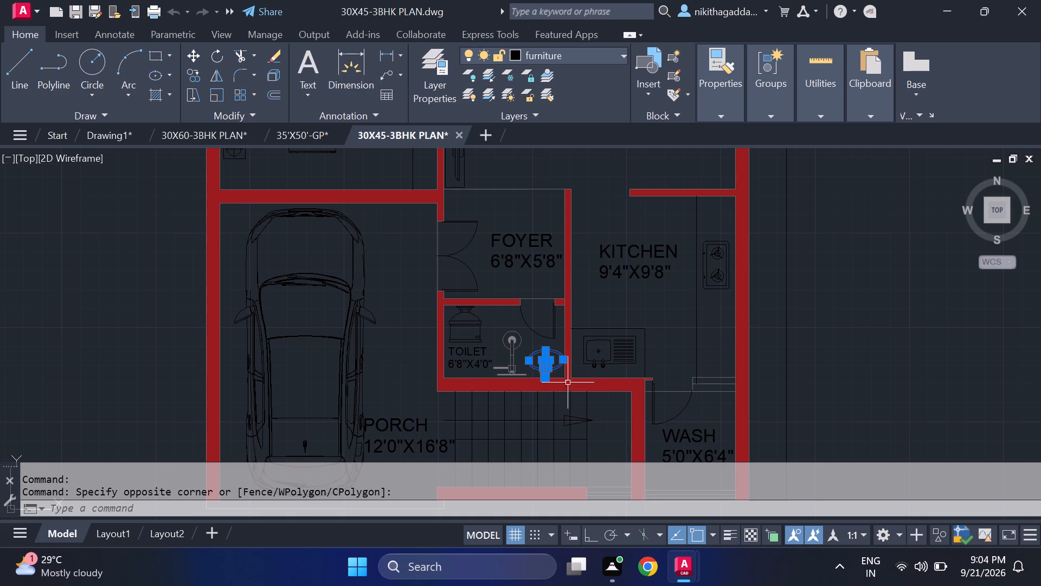
middle_click_drag(599, 379, 477, 398)
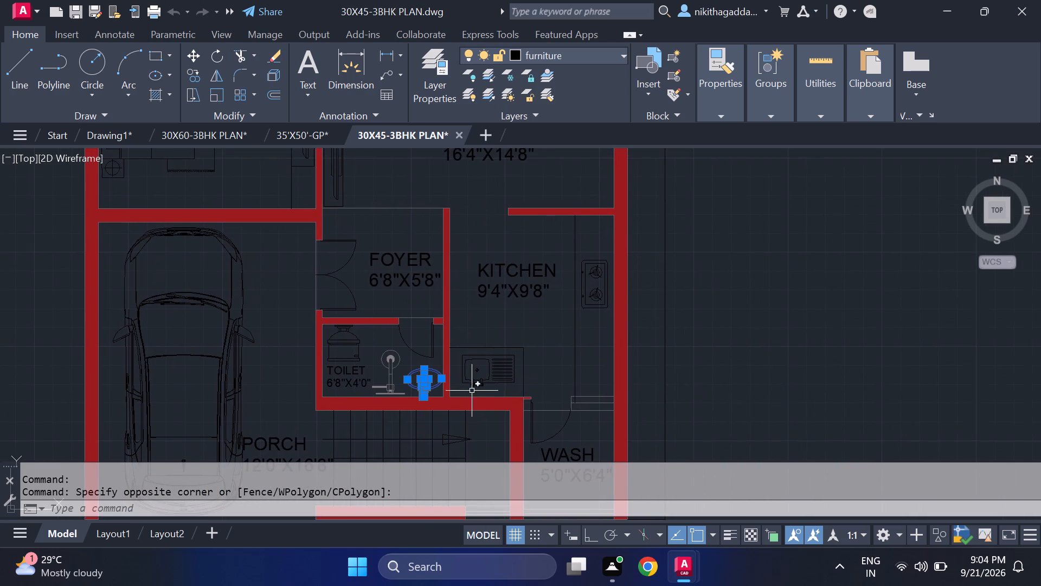
scroll(492, 381, "down", 1)
middle_click_drag(516, 337, 506, 437)
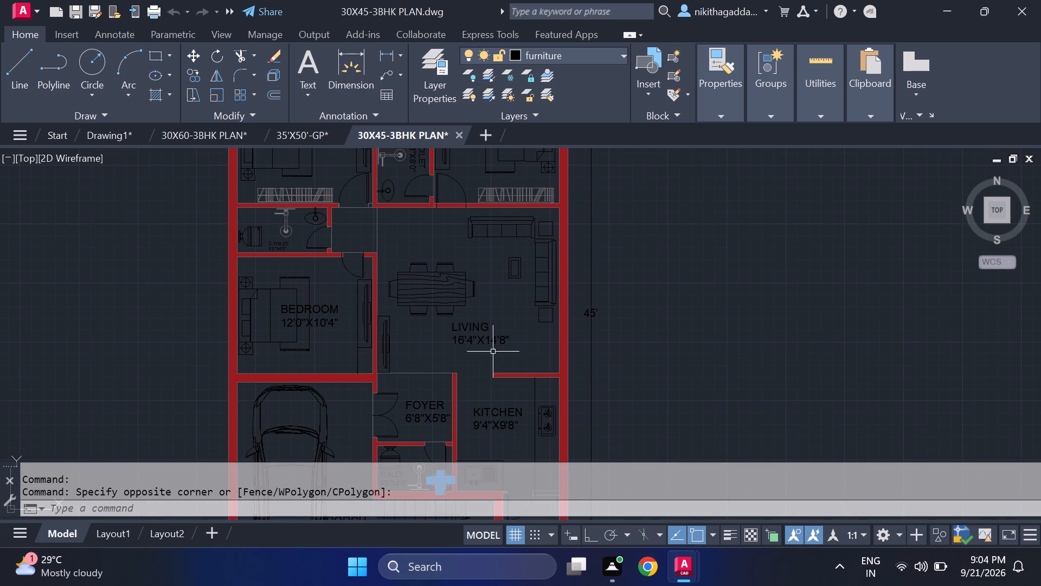
middle_click_drag(484, 325, 466, 461)
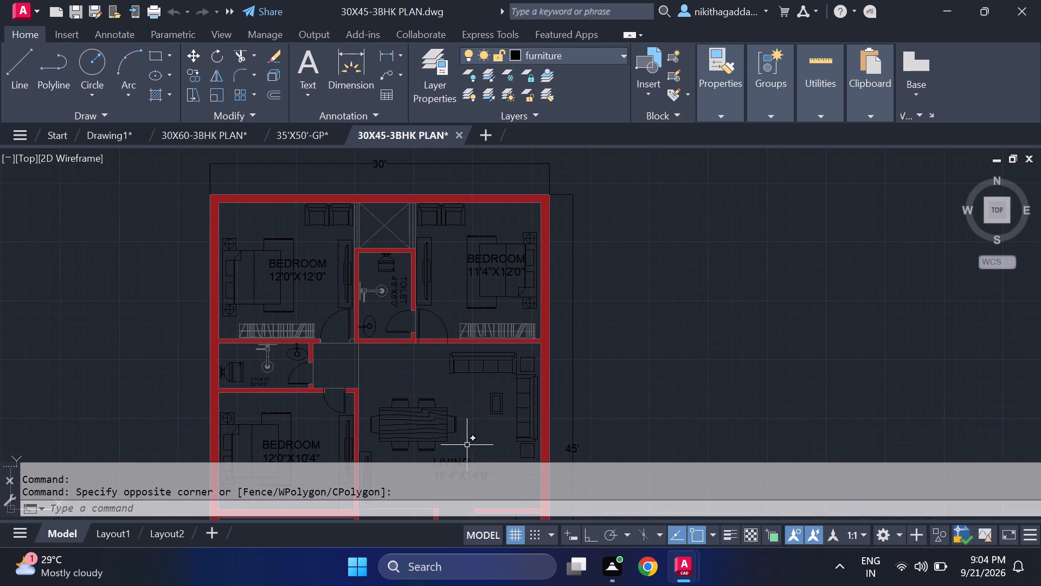
middle_click_drag(466, 419, 460, 415)
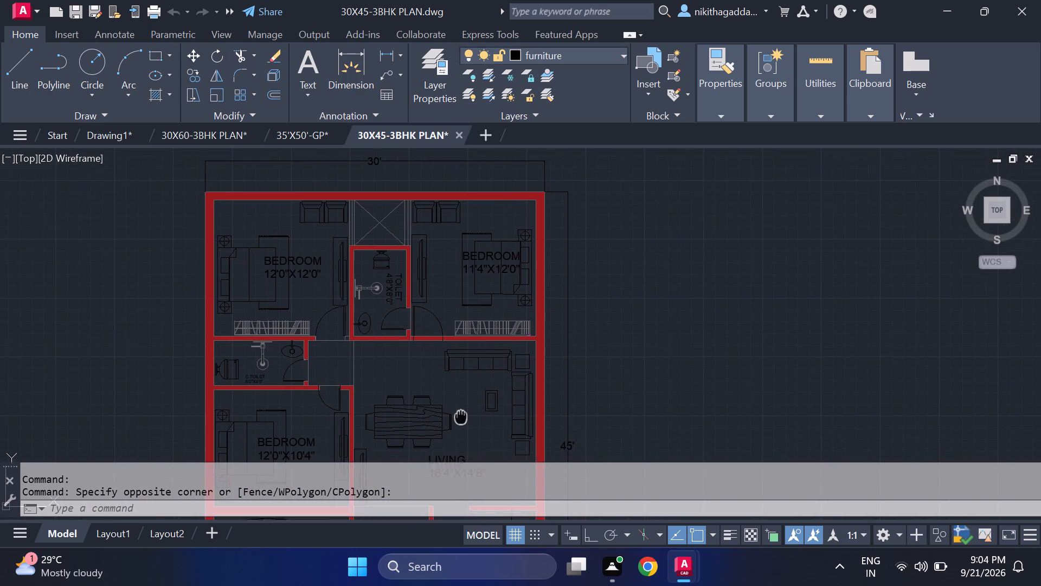
middle_click_drag(460, 415, 455, 312)
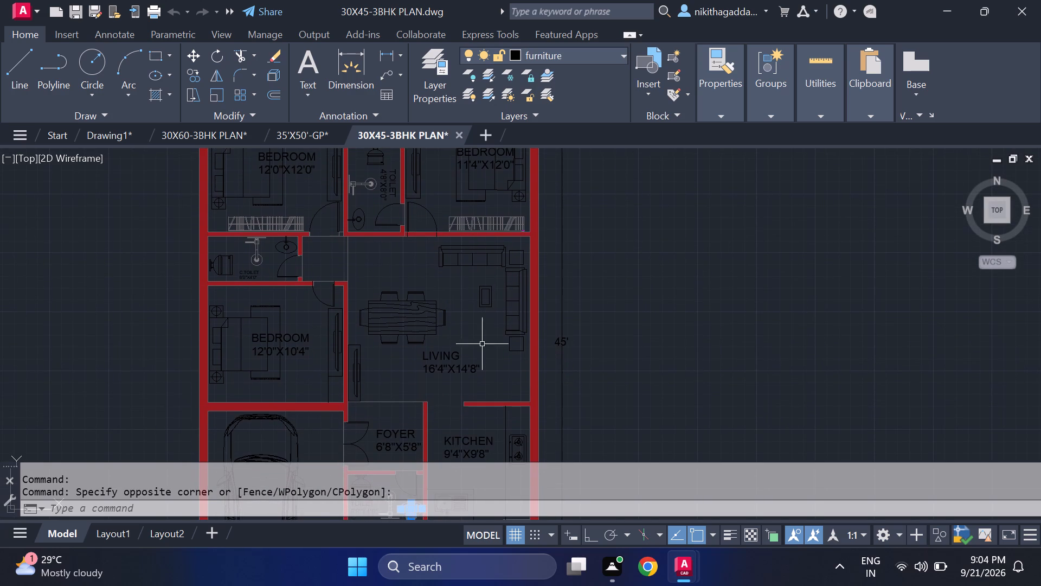
key("ctrl+c")
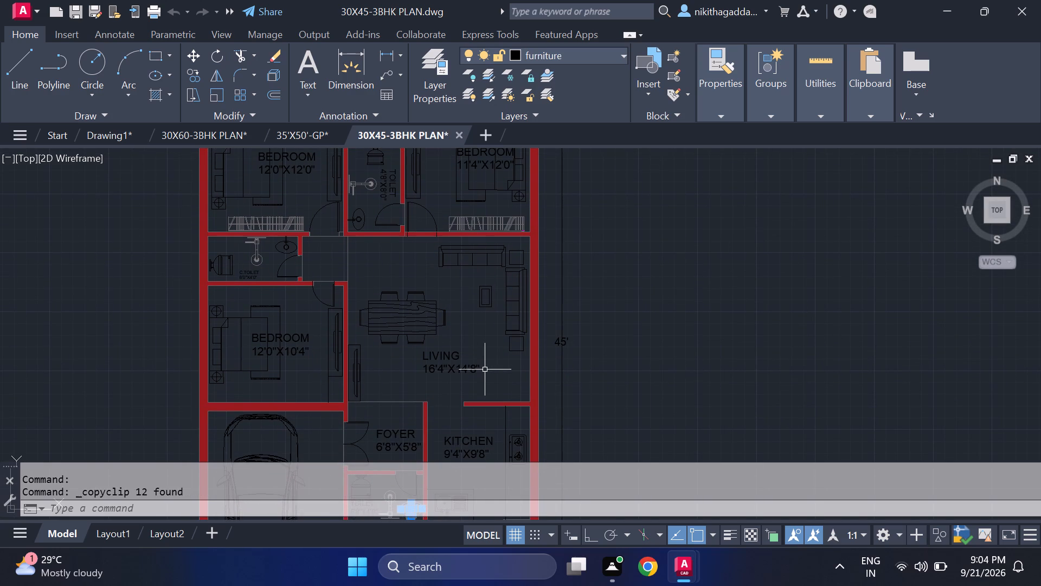
Paste the washbasin into Drawing1, in the empty space between the wardrobe and the orange kitchen counter.
left_click_drag(106, 136, 111, 139)
left_click(97, 133)
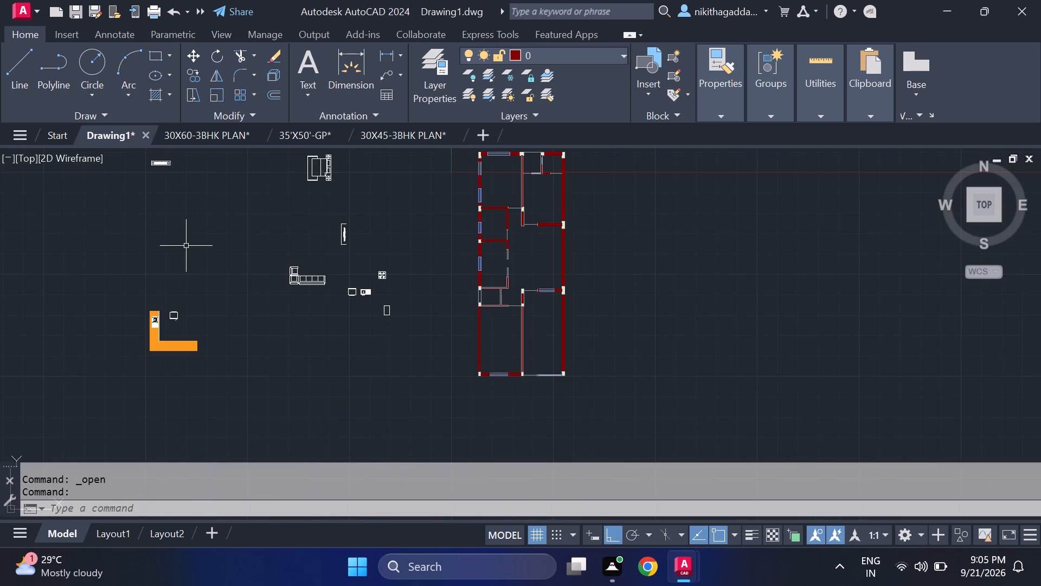
key("ctrl+v")
left_click(186, 246)
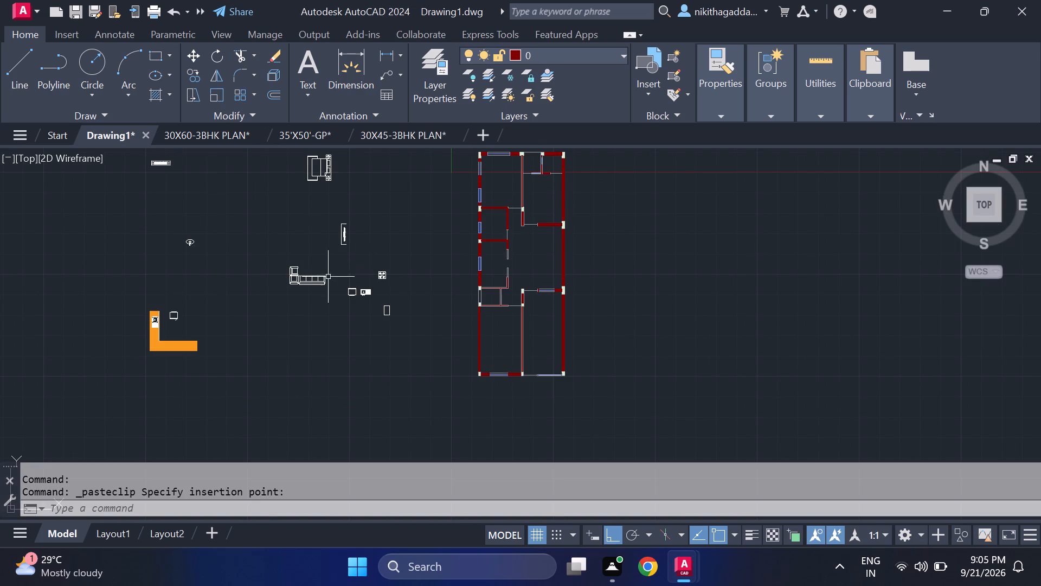
Change the furniture layer's colour to index colour 252.
middle_click_drag(328, 277, 343, 340)
left_click(611, 49)
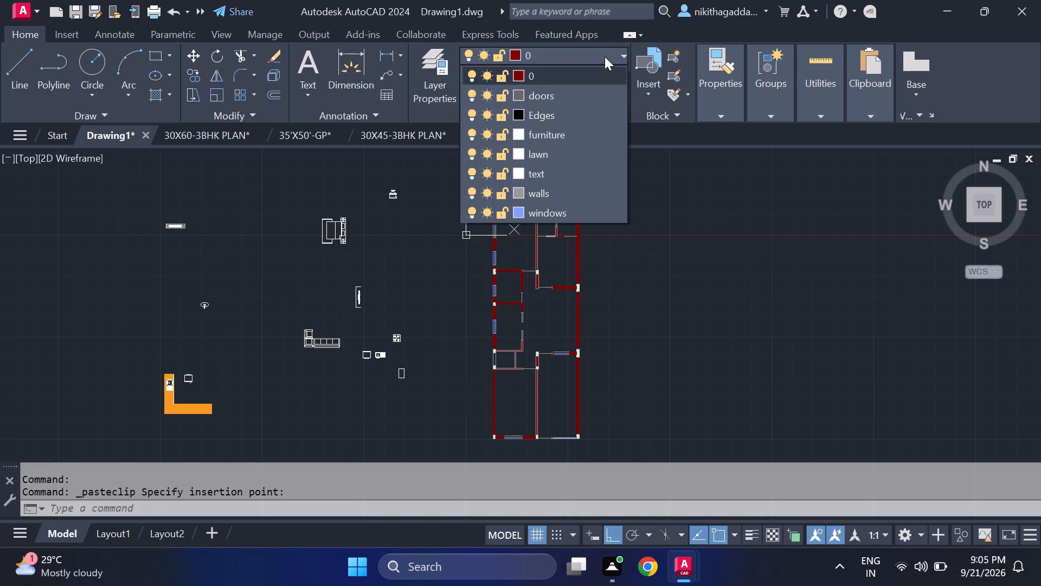
left_click(513, 130)
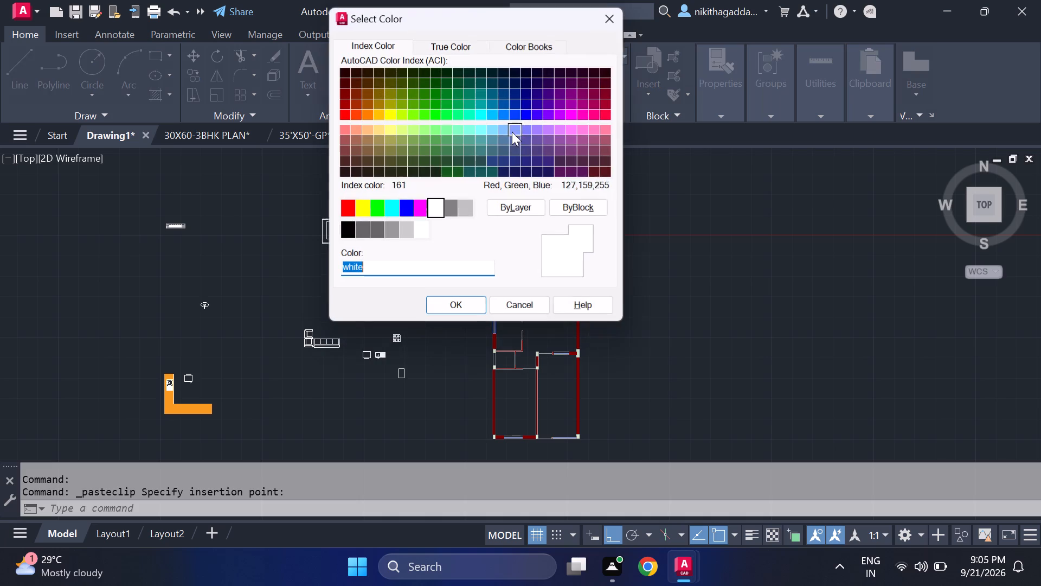
left_click(373, 231)
left_click(439, 300)
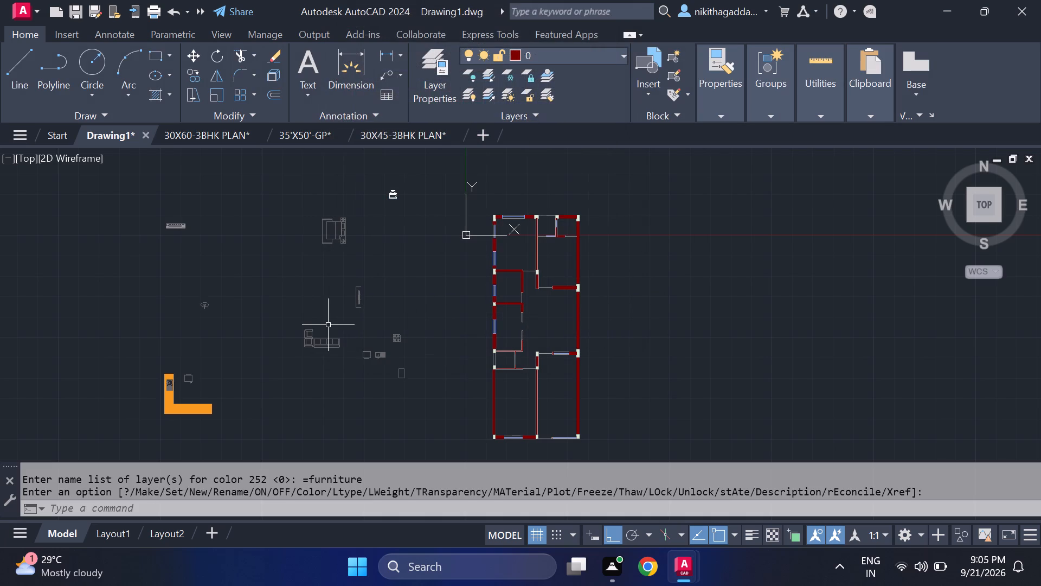
Mirror the double bed with side tables across a vertical line on its foot side, keeping the original bed.
key("Escape")
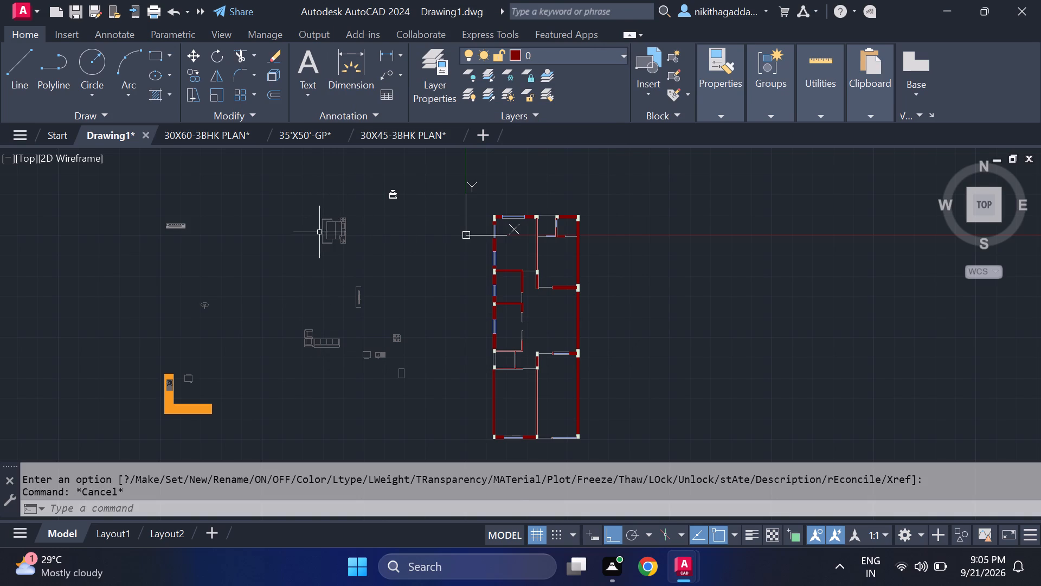
scroll(319, 232, "up", 2)
left_click(418, 188)
left_click(239, 321)
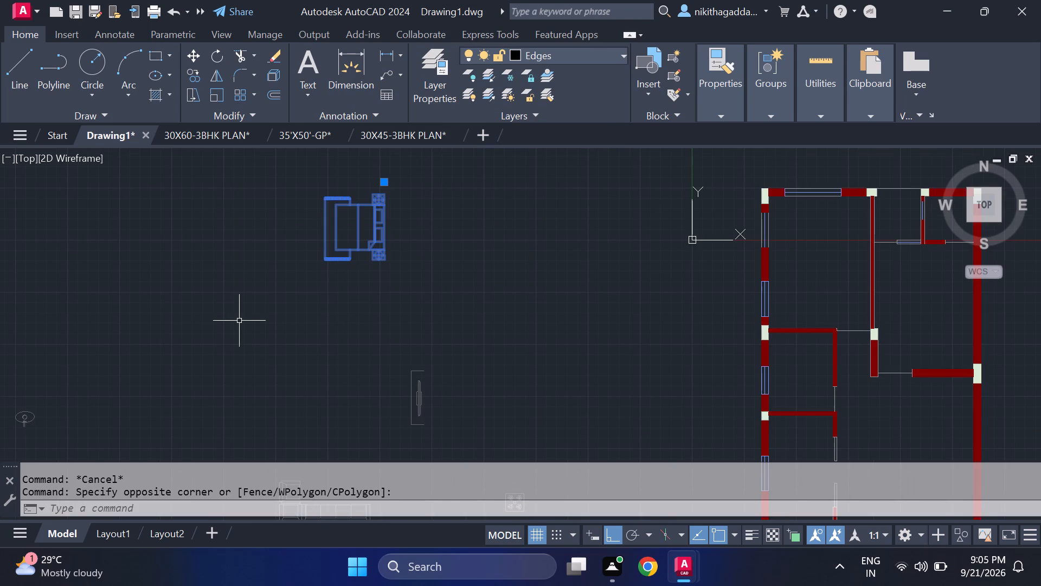
type("mi")
key("Return")
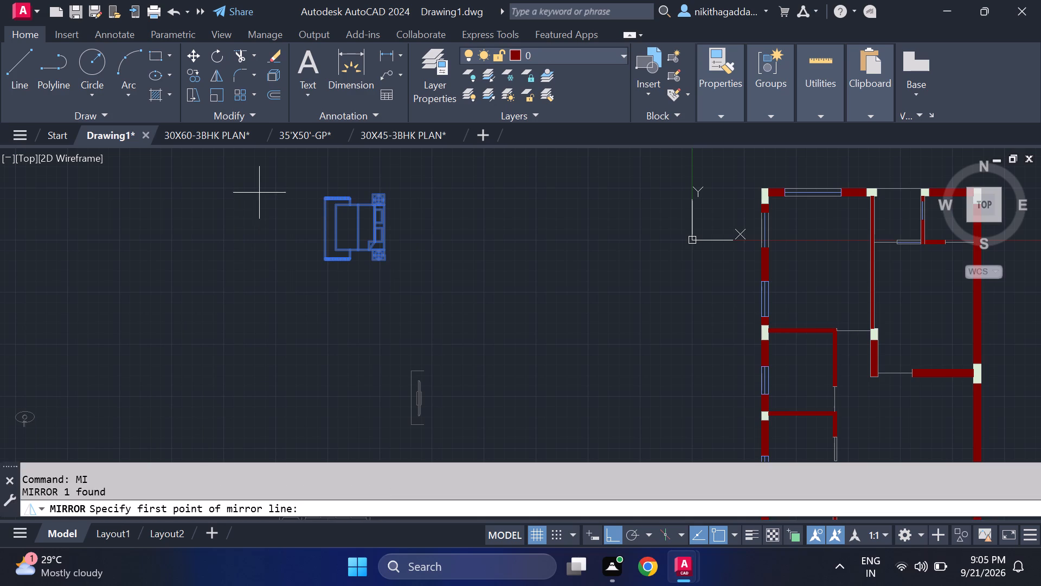
left_click(266, 183)
left_click(271, 374)
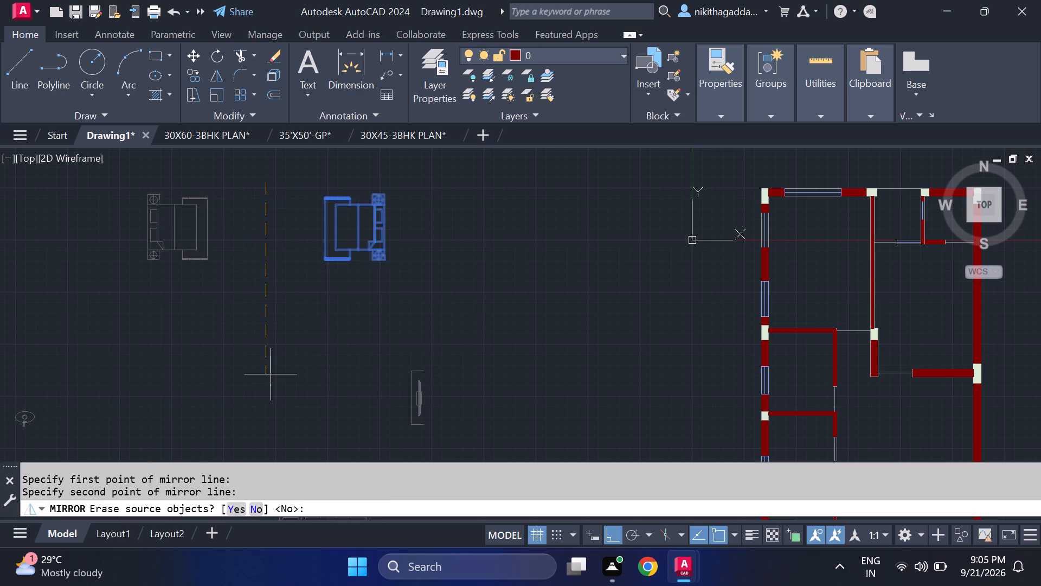
type("no")
key("Return")
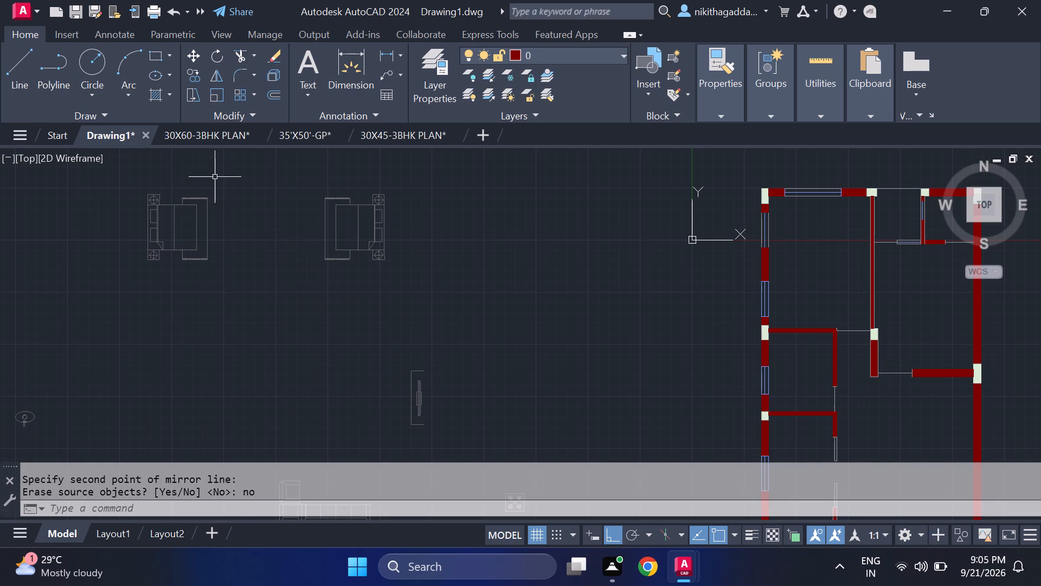
Move the mirrored bed into the plan's top-left bedroom, headboard beside the upper window of the outer wall.
left_click(226, 163)
left_click(22, 277)
key("m")
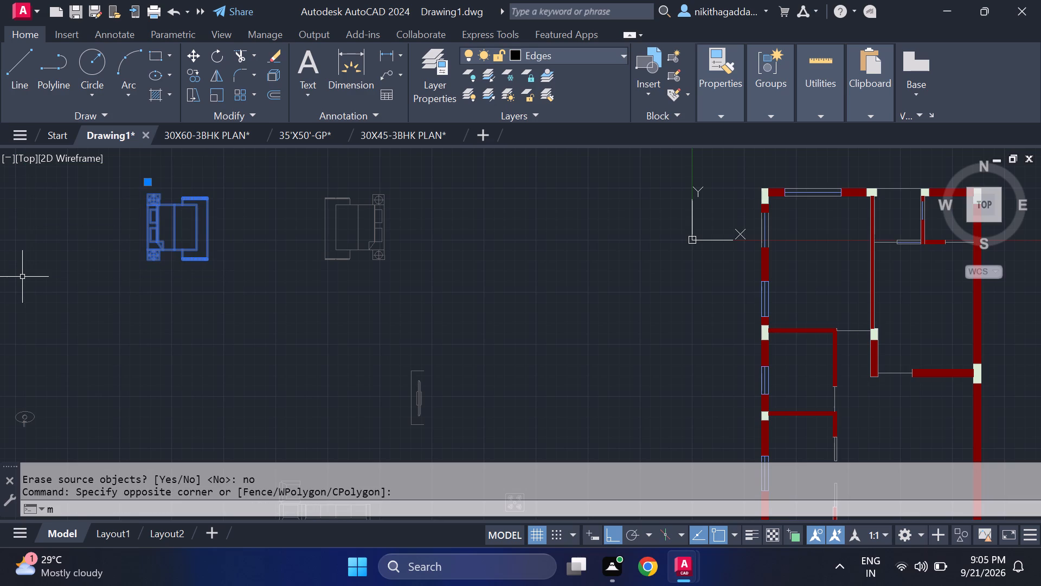
key("Return")
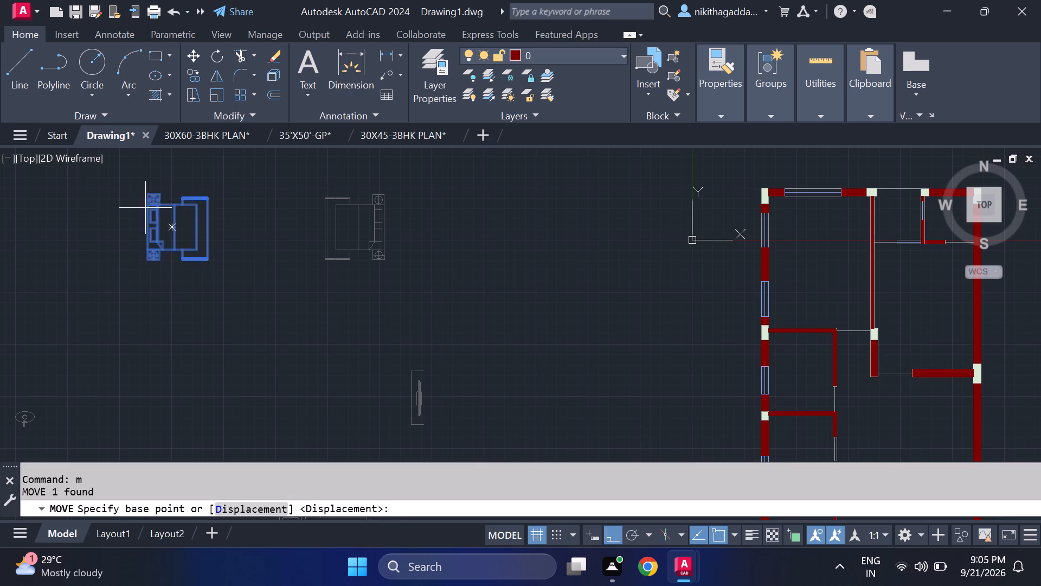
scroll(140, 221, "up", 2)
left_click(153, 228)
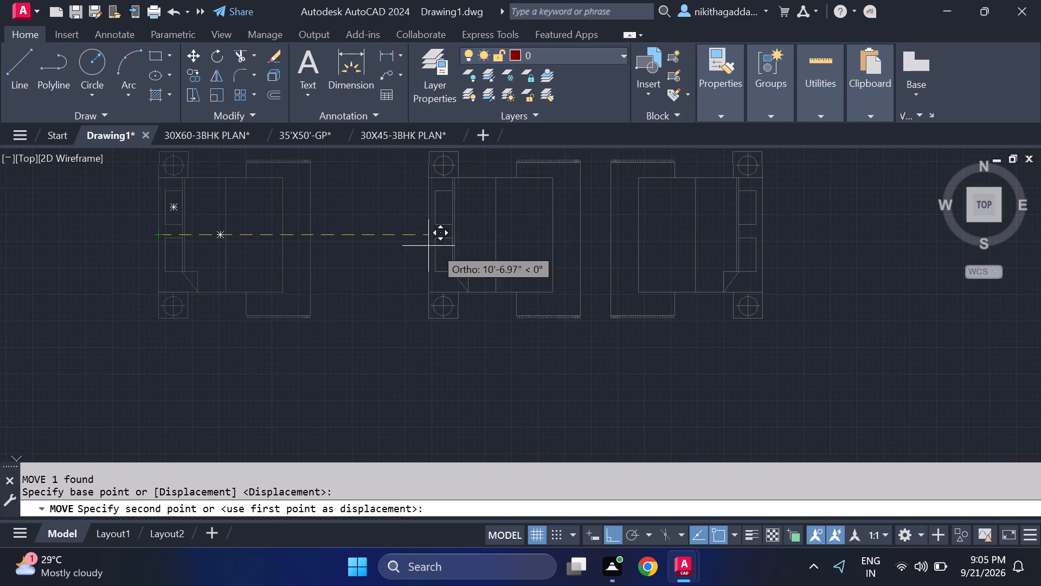
scroll(457, 259, "down", 2)
middle_click_drag(454, 274, 37, 260)
key("F8")
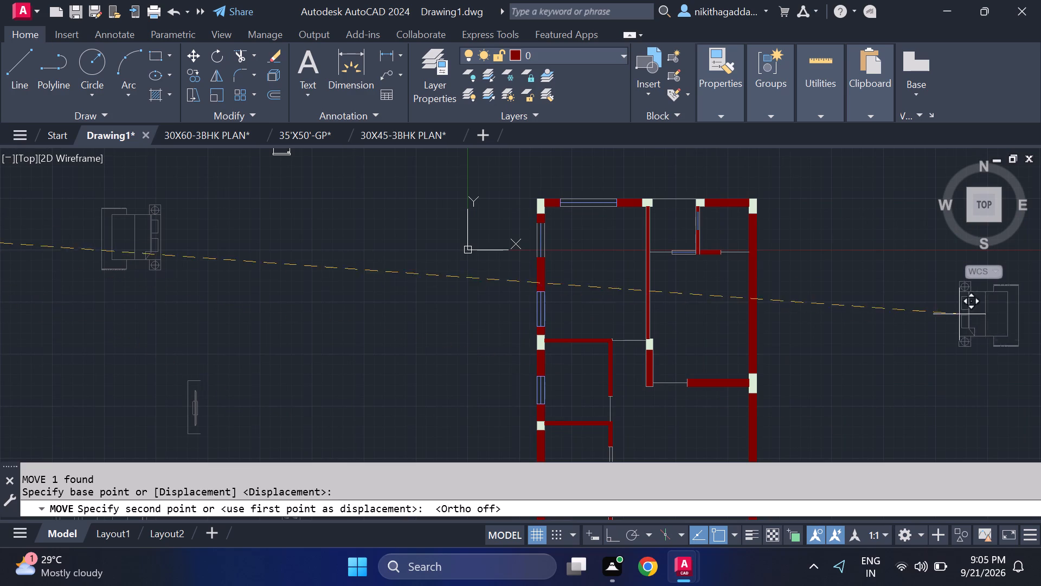
scroll(571, 283, "up", 2)
middle_click_drag(543, 272, 556, 337)
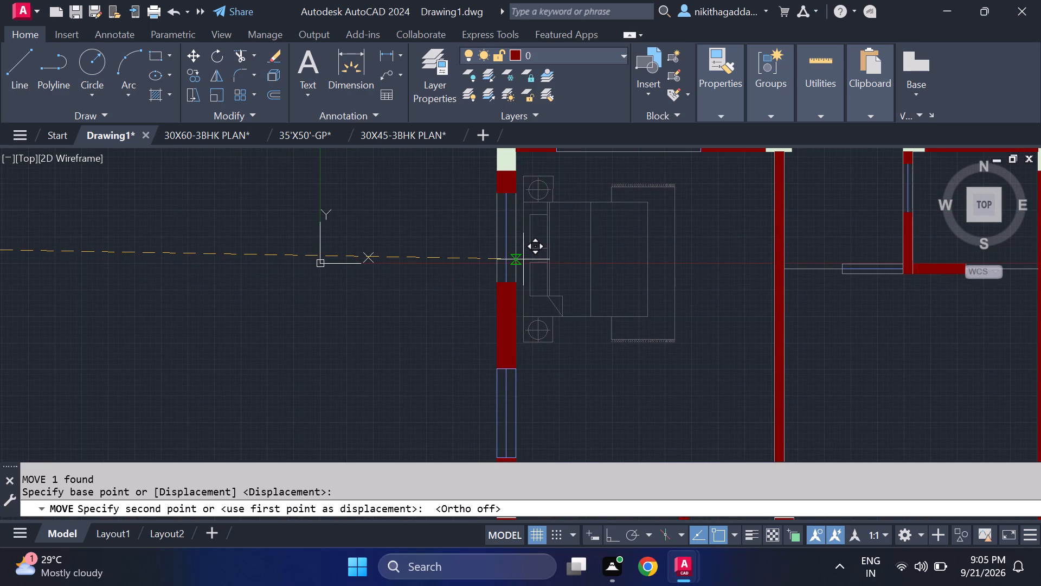
left_click(528, 263)
scroll(596, 280, "down", 3)
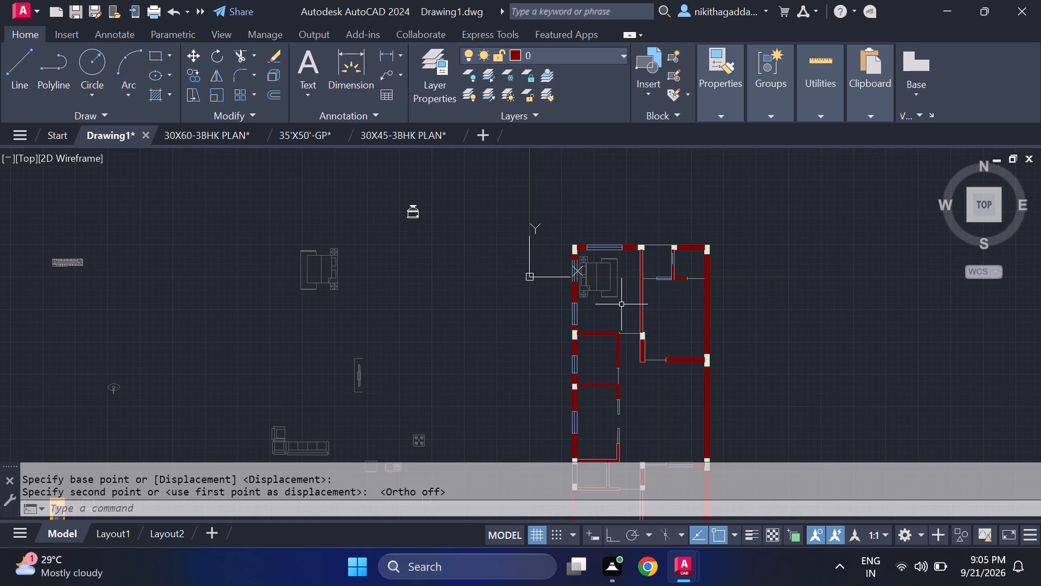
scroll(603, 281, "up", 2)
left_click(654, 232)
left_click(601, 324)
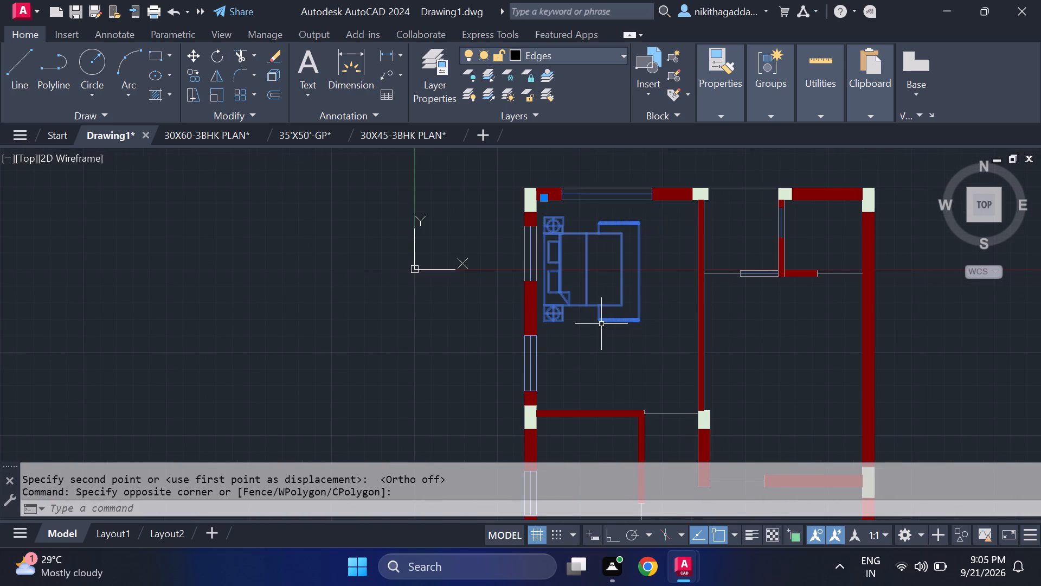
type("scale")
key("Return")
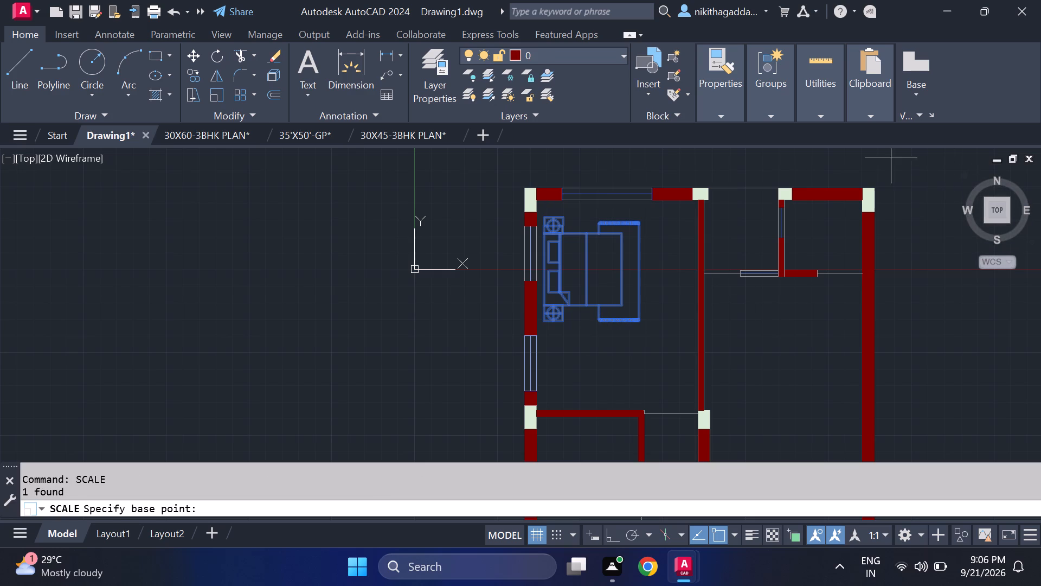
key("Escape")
Move the original bed into the bedroom below the top-right toilet, headboard against the right outer wall.
scroll(613, 345, "down", 1)
scroll(547, 349, "down", 1)
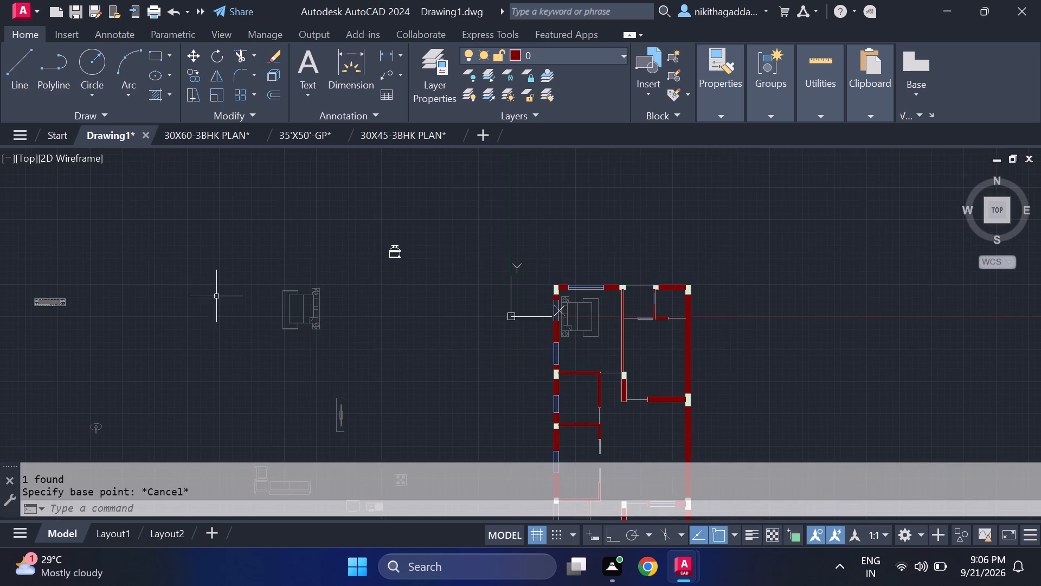
scroll(284, 327, "up", 1)
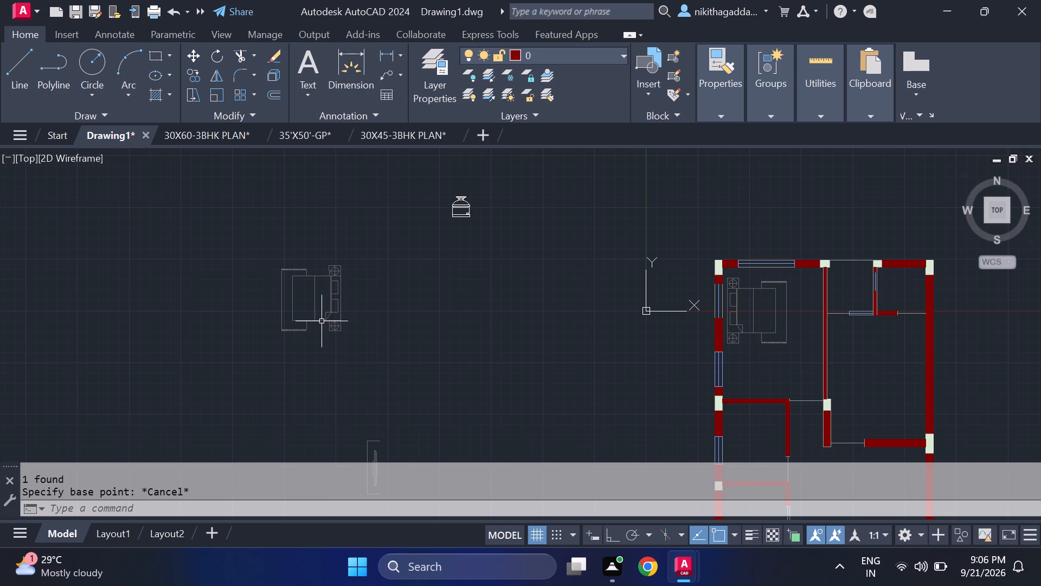
middle_click_drag(465, 384, 433, 355)
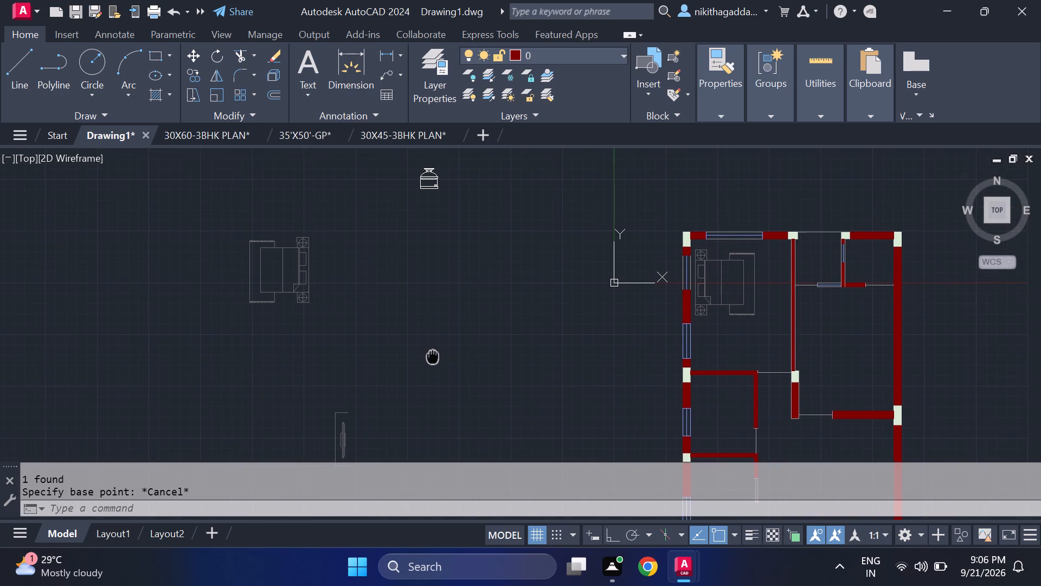
middle_click_drag(433, 355, 384, 298)
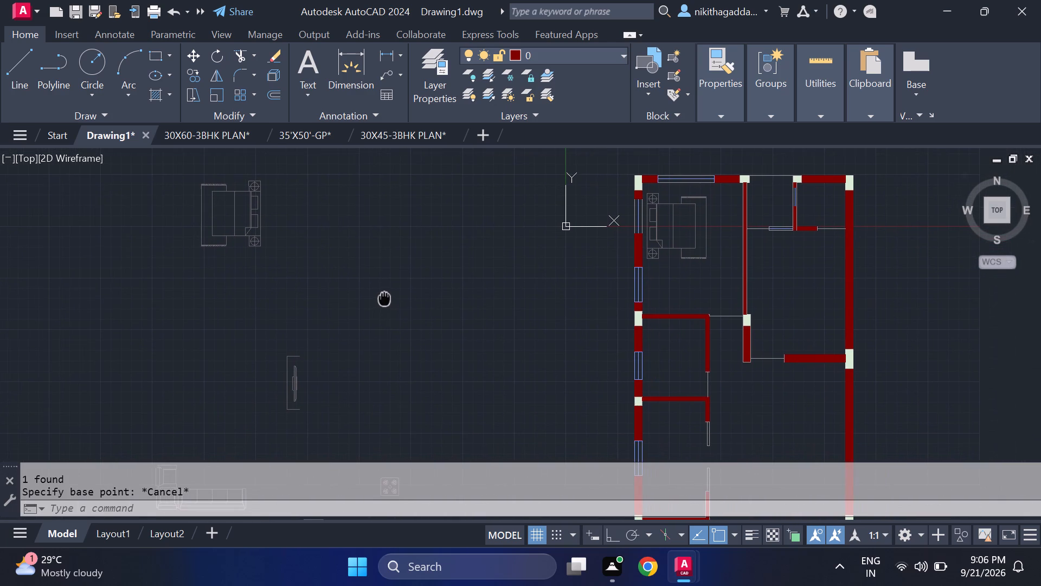
middle_click_drag(384, 298, 412, 322)
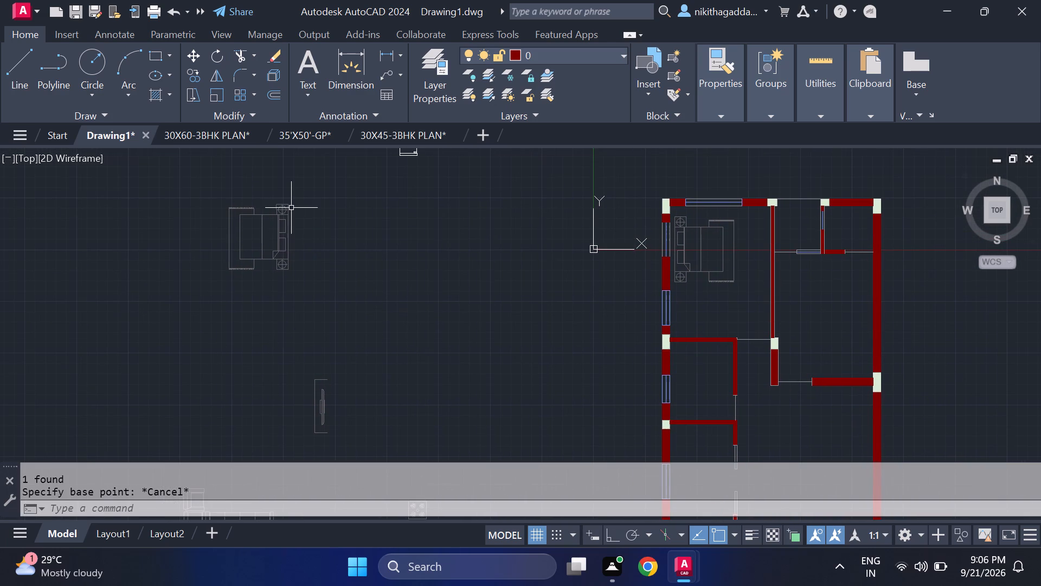
left_click_drag(294, 194, 239, 220)
left_click(117, 290)
key("m")
key("Return")
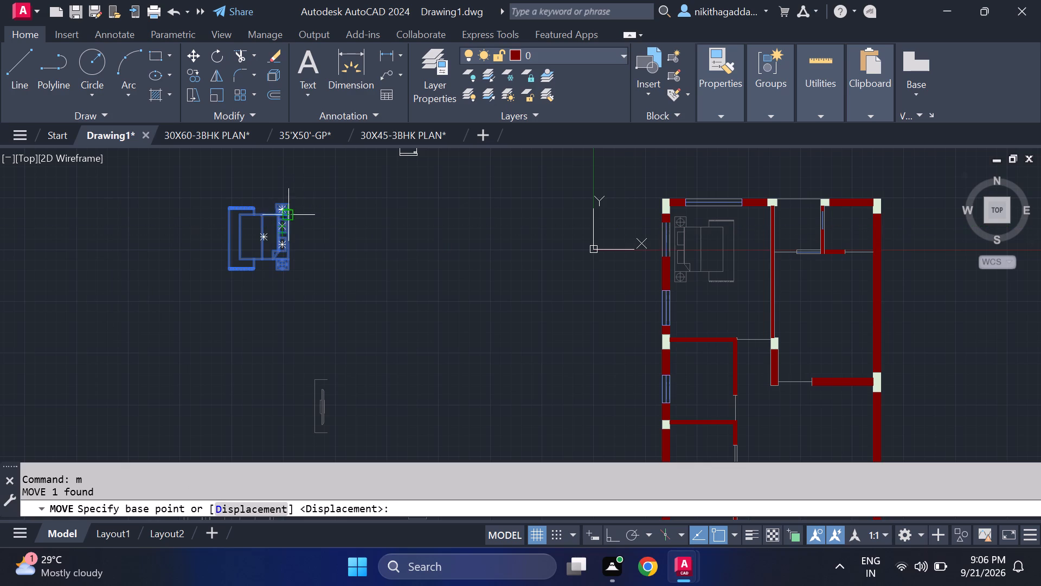
left_click(288, 237)
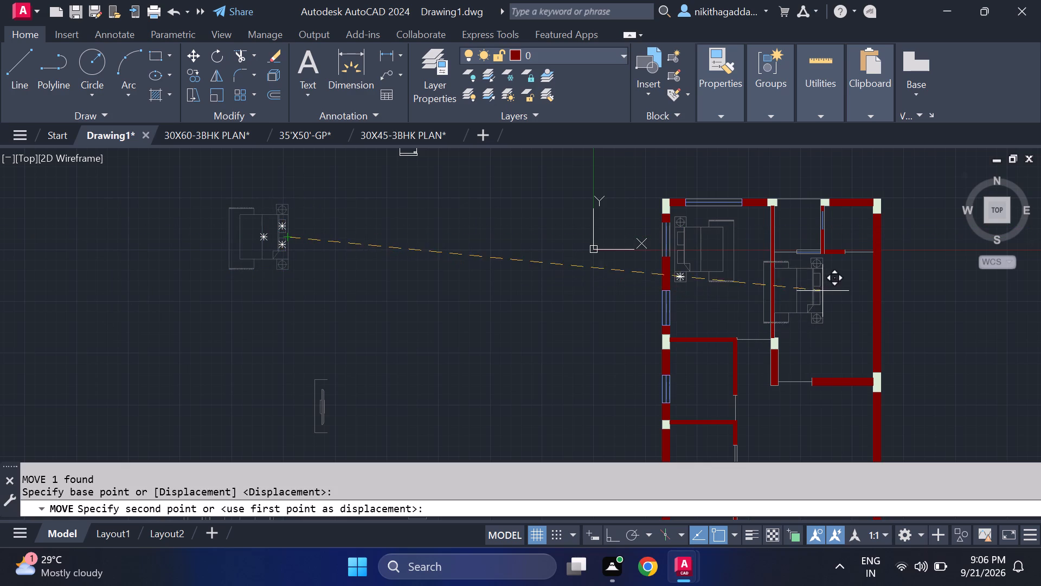
middle_click_drag(827, 309, 754, 291)
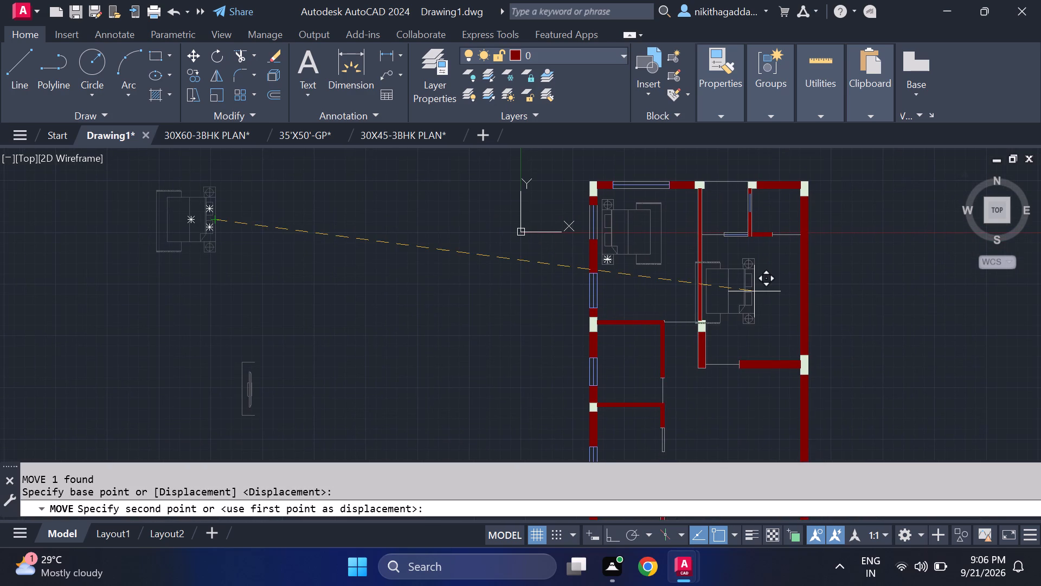
scroll(776, 288, "up", 2)
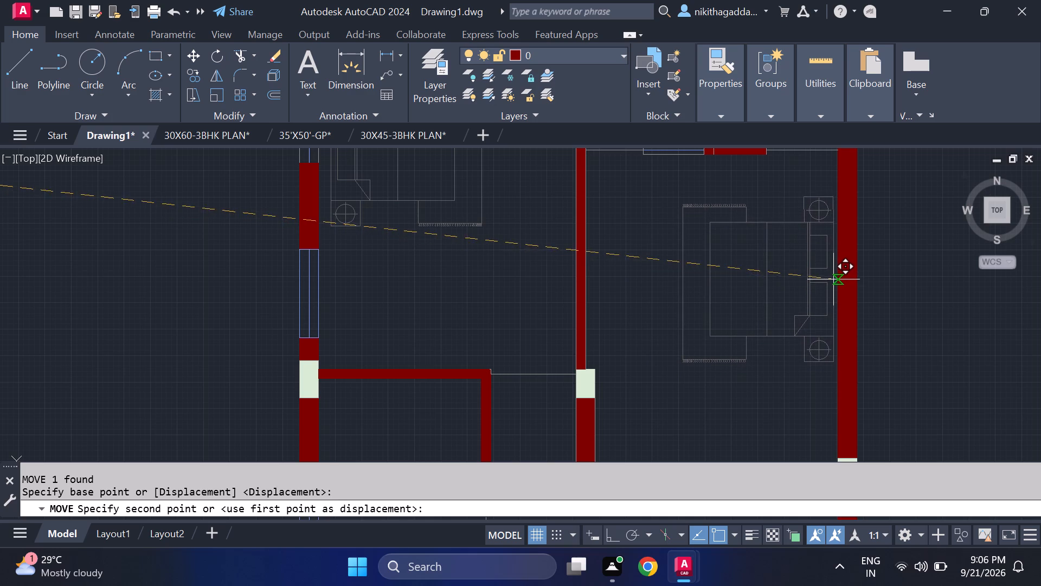
left_click(833, 279)
Shift the top-left bedroom's bed slightly so its headboard sits closer to the left outer wall.
scroll(753, 292, "down", 2)
scroll(619, 234, "up", 2)
scroll(633, 245, "down", 2)
scroll(653, 235, "up", 1)
left_click_drag(684, 218, 679, 223)
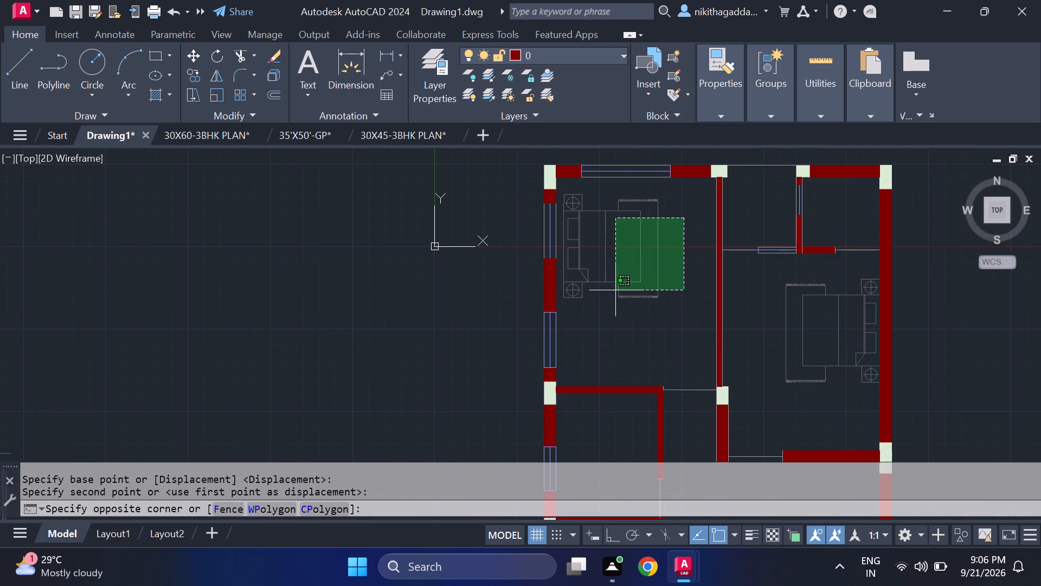
left_click(615, 290)
key("m")
key("Return")
scroll(465, 195, "up", 2)
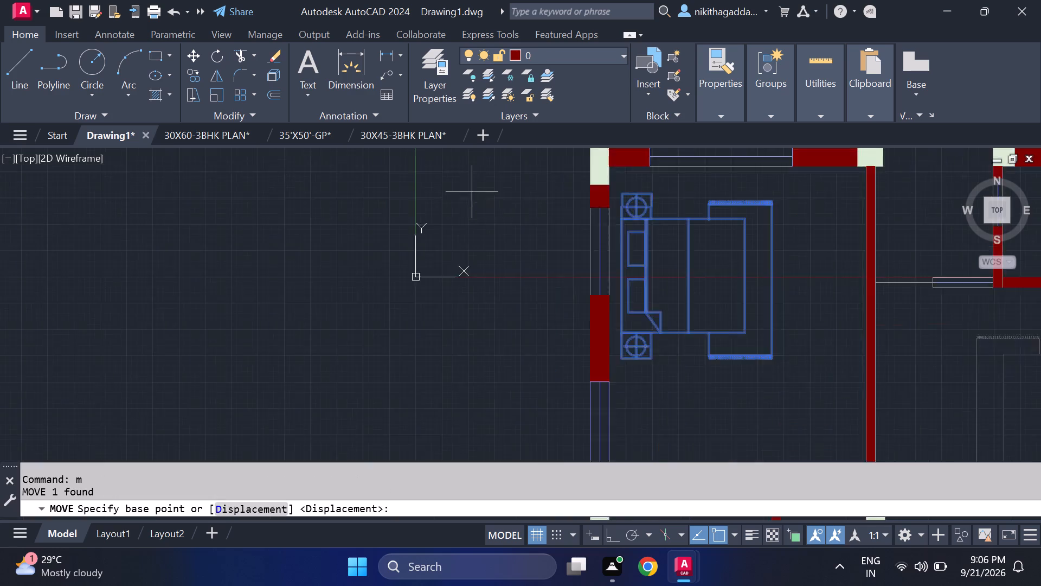
left_click(713, 308)
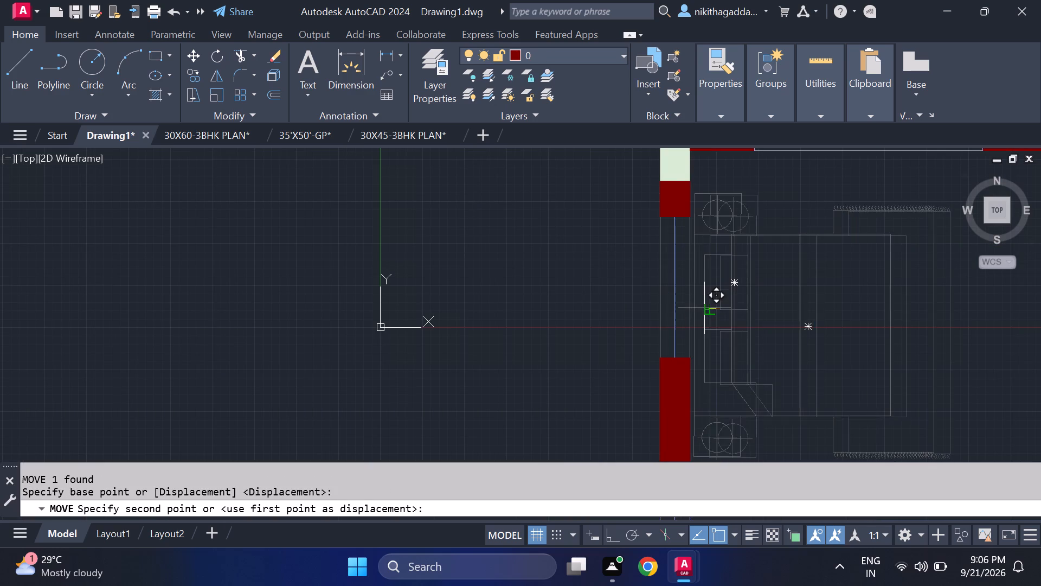
left_click(704, 308)
Copy the top-left bedroom's bed into the plan's bottom-left room, with the headboard against the left outer wall.
scroll(781, 323, "down", 4)
middle_click_drag(678, 345, 526, 260)
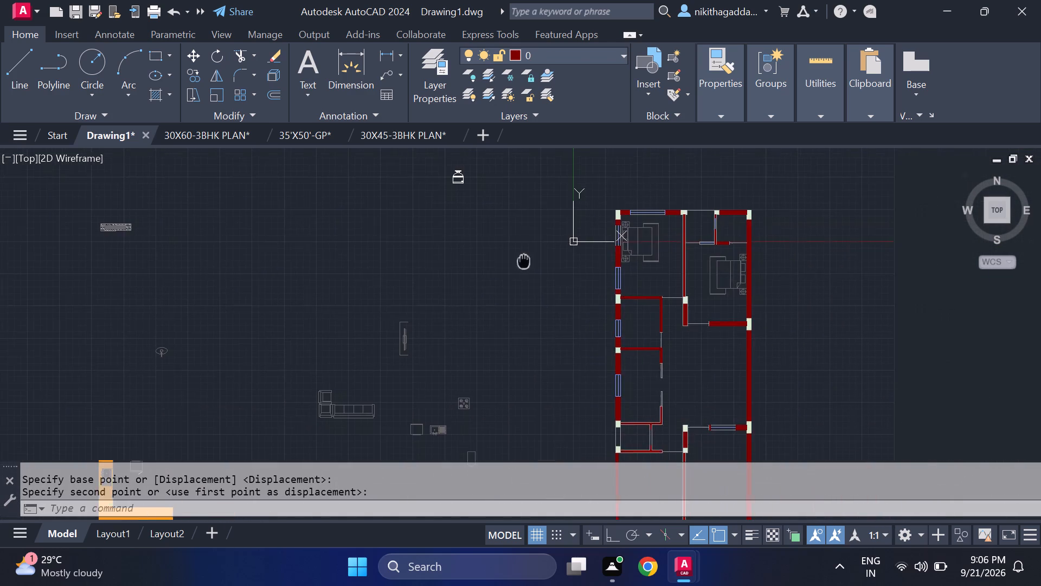
scroll(638, 246, "up", 2)
middle_click_drag(374, 265, 353, 246)
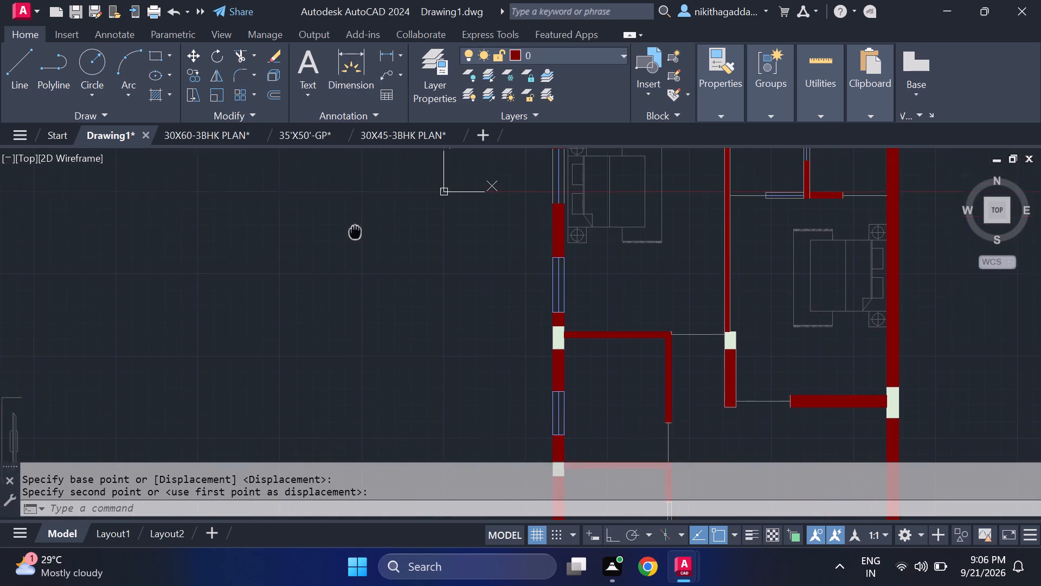
middle_click_drag(353, 246, 343, 231)
scroll(352, 260, "down", 3)
scroll(404, 263, "up", 2)
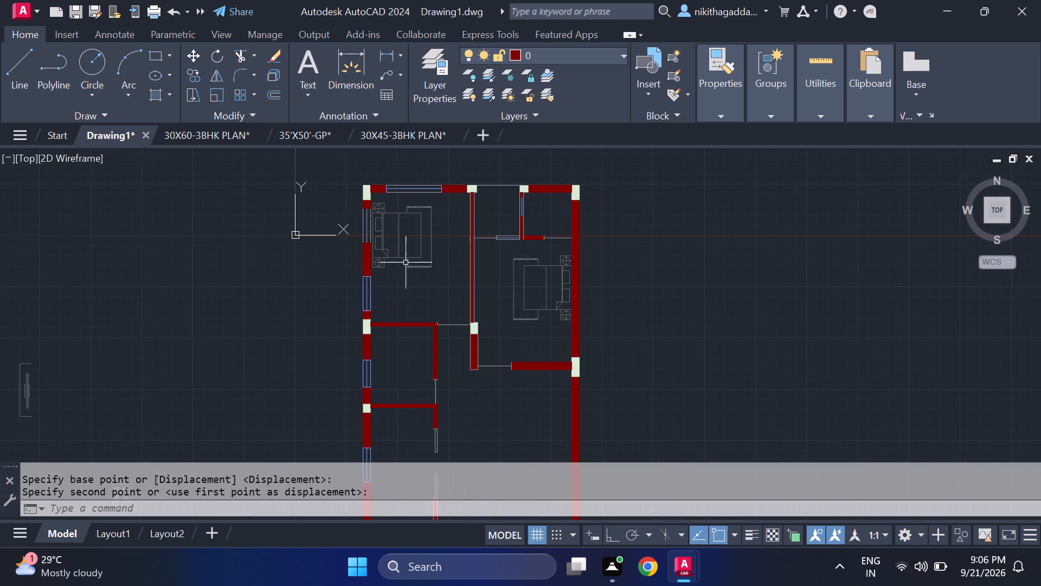
left_click(438, 236)
left_click(426, 265)
type("co")
key("Return")
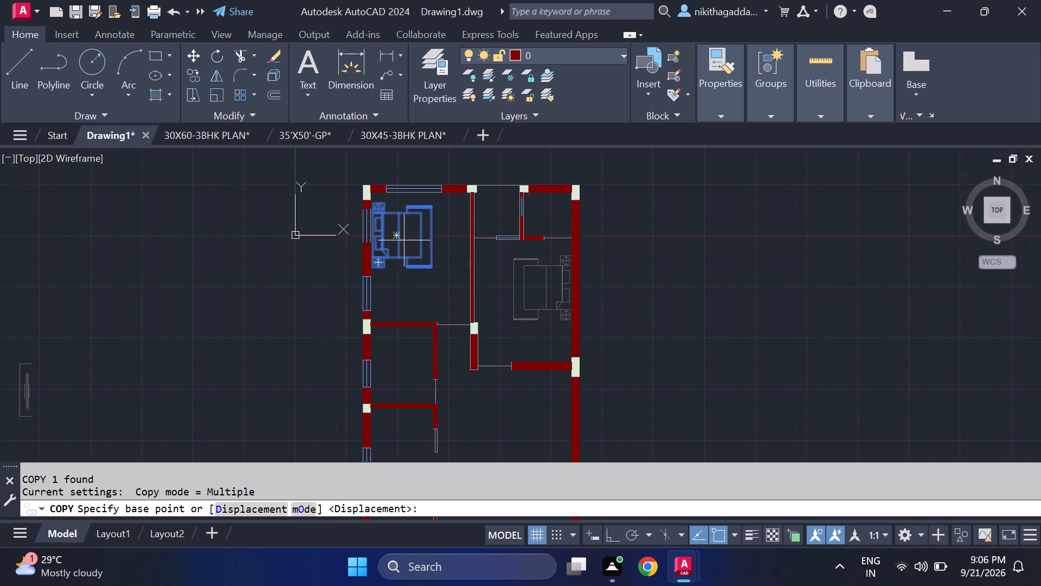
left_click(399, 234)
scroll(403, 355, "down", 1)
middle_click_drag(403, 365, 385, 205)
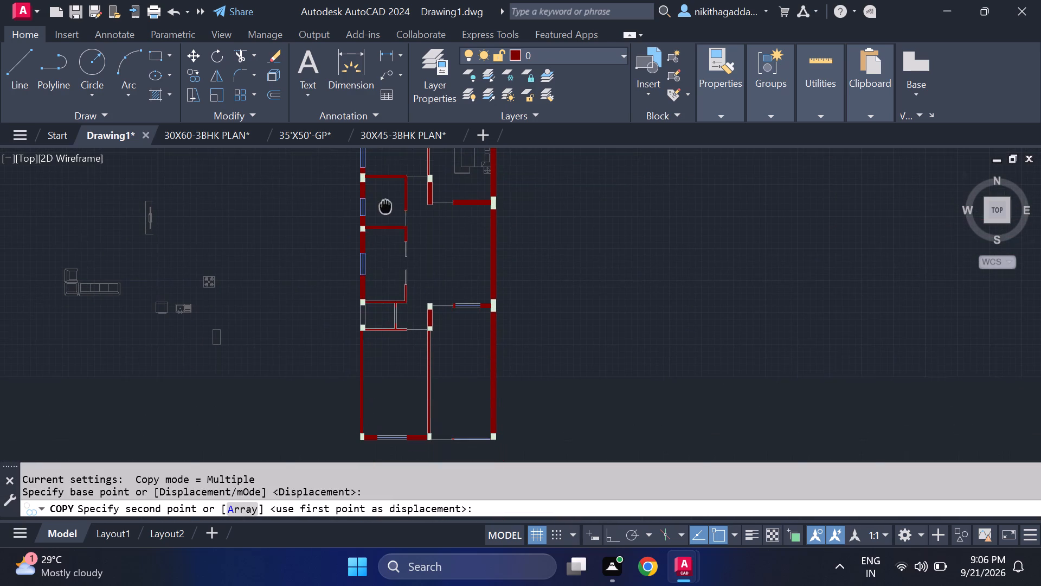
middle_click_drag(385, 205, 385, 205)
scroll(395, 398, "up", 2)
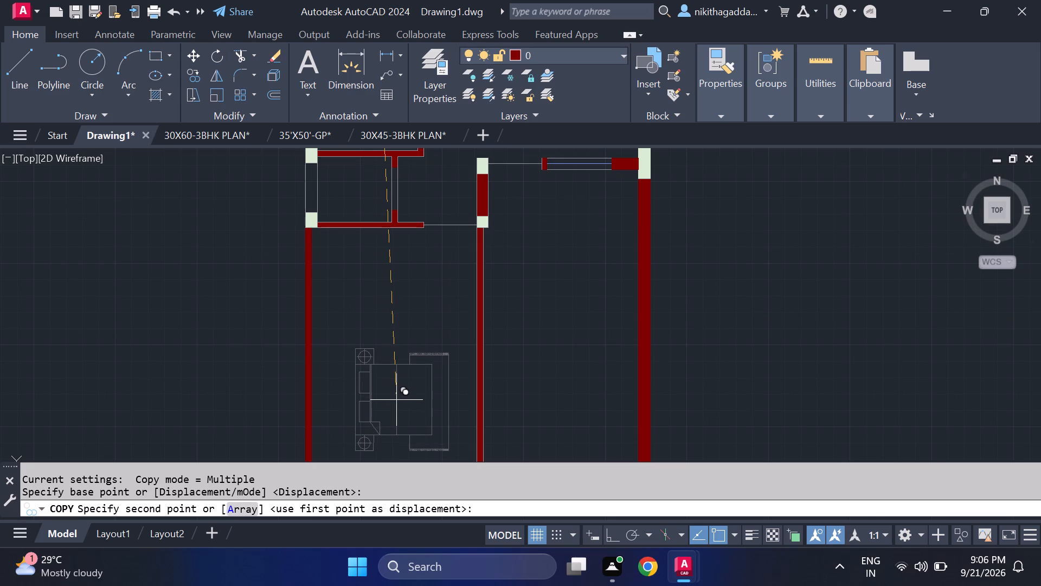
middle_click_drag(381, 376, 428, 267)
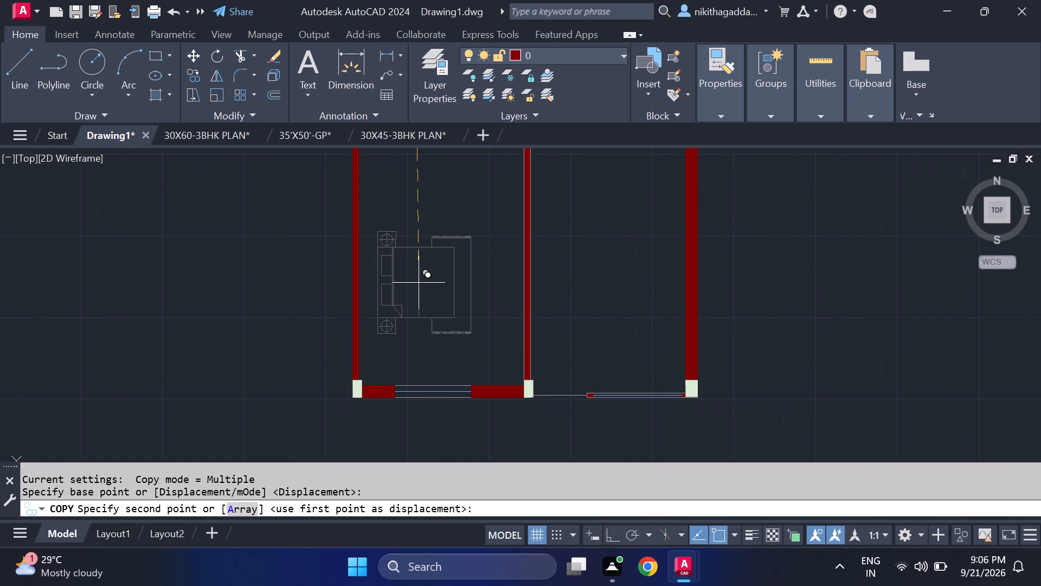
left_click(400, 296)
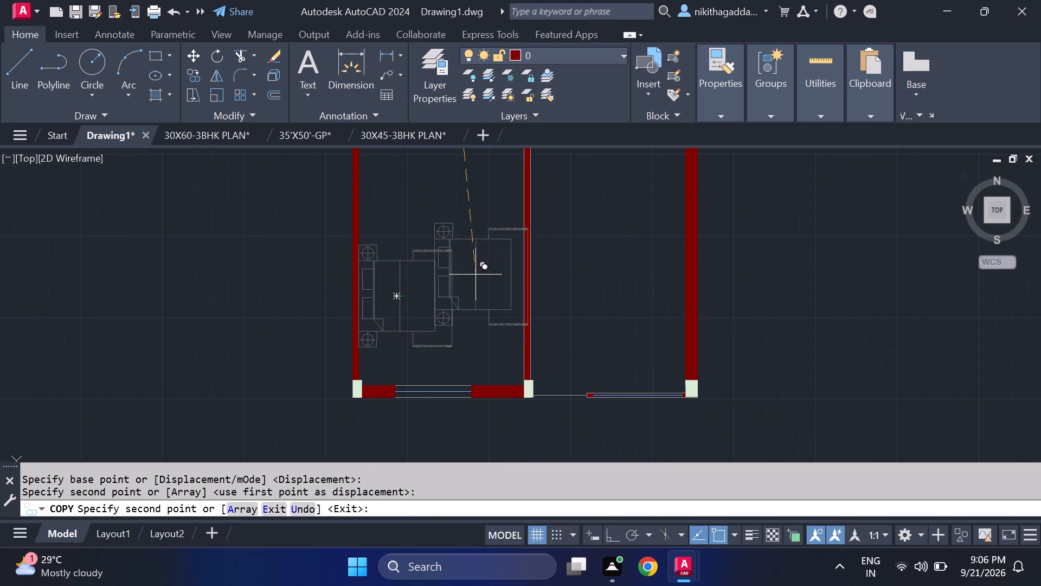
Mirror the loose TV unit beside the floor plan across a vertical line, keeping the original.
scroll(487, 276, "down", 2)
key("Escape")
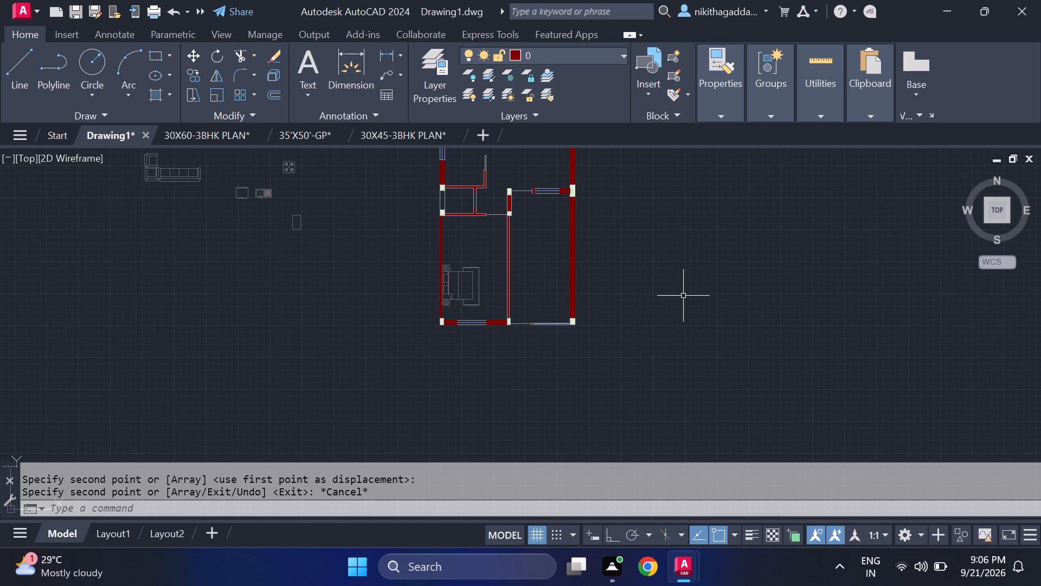
middle_click_drag(232, 270, 321, 397)
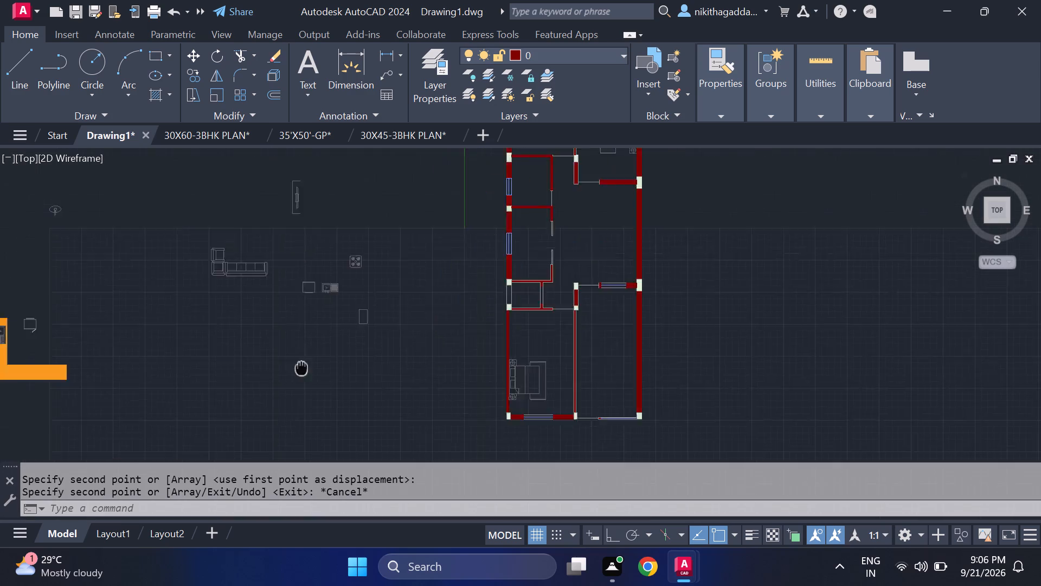
middle_click_drag(321, 397, 364, 457)
scroll(364, 342, "up", 1)
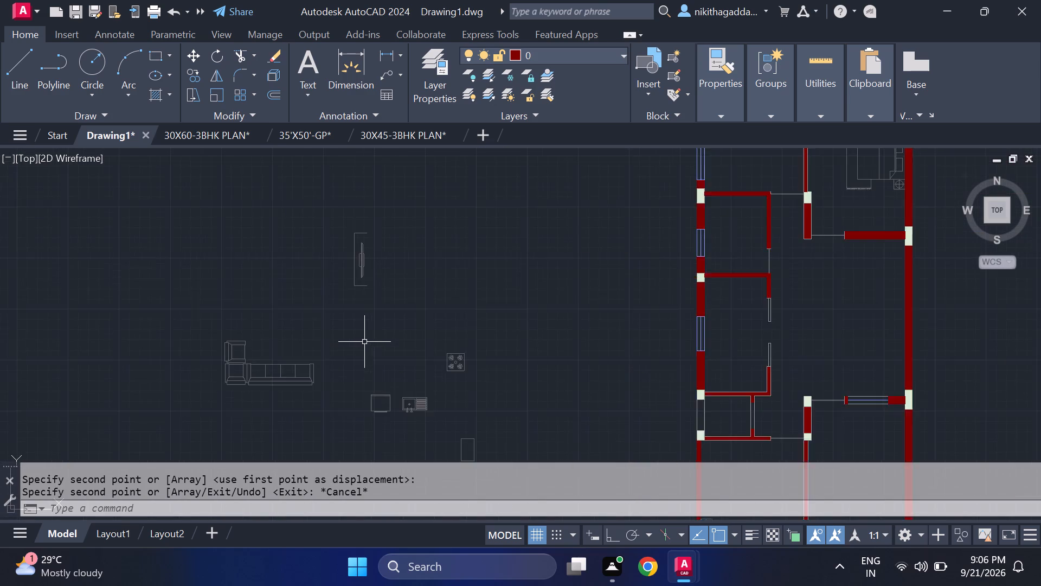
scroll(364, 342, "up", 1)
middle_click_drag(365, 299, 393, 354)
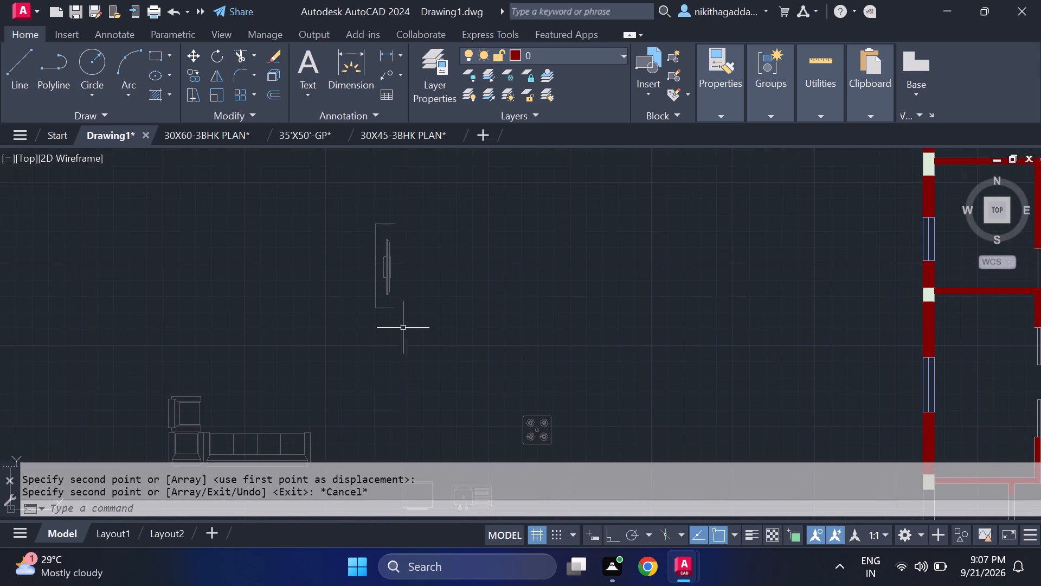
left_click(451, 216)
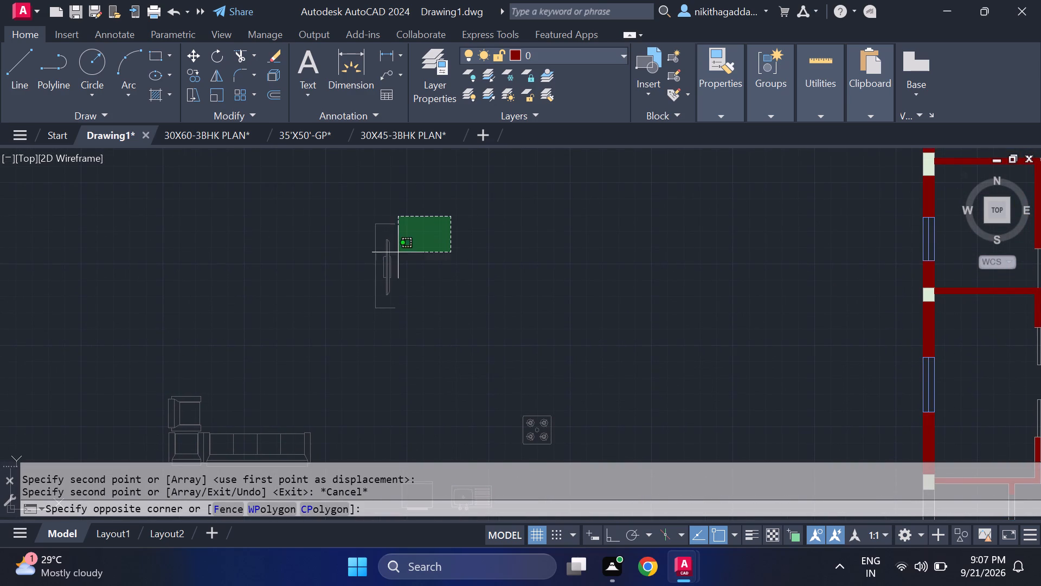
left_click(337, 329)
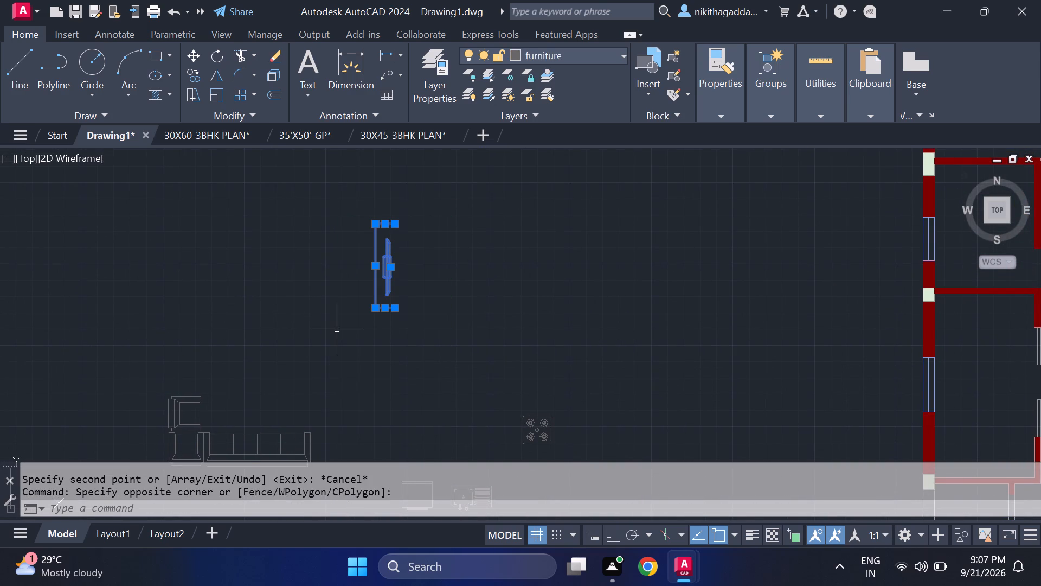
type("mi")
key("Return")
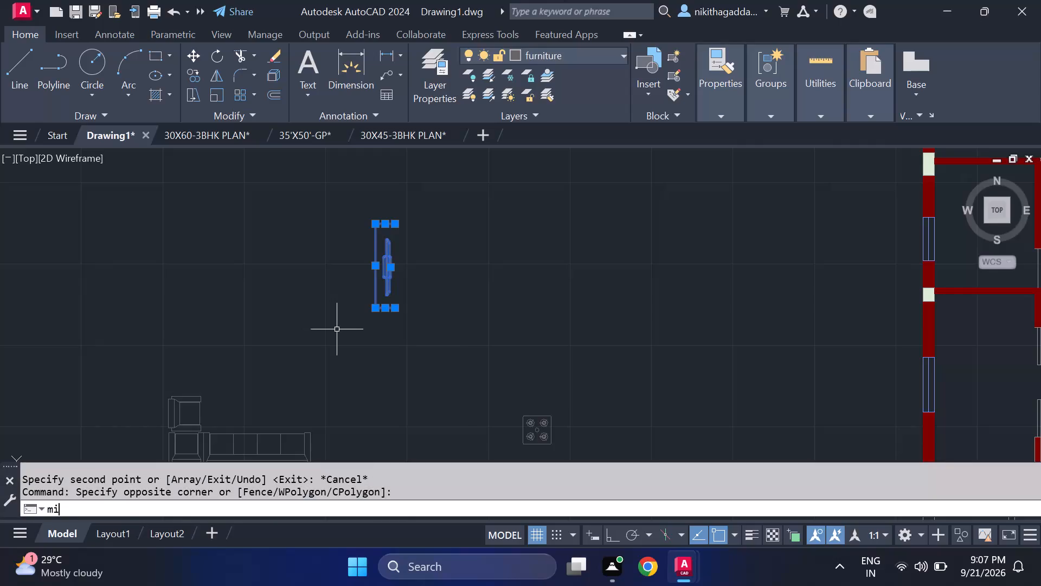
left_click(483, 200)
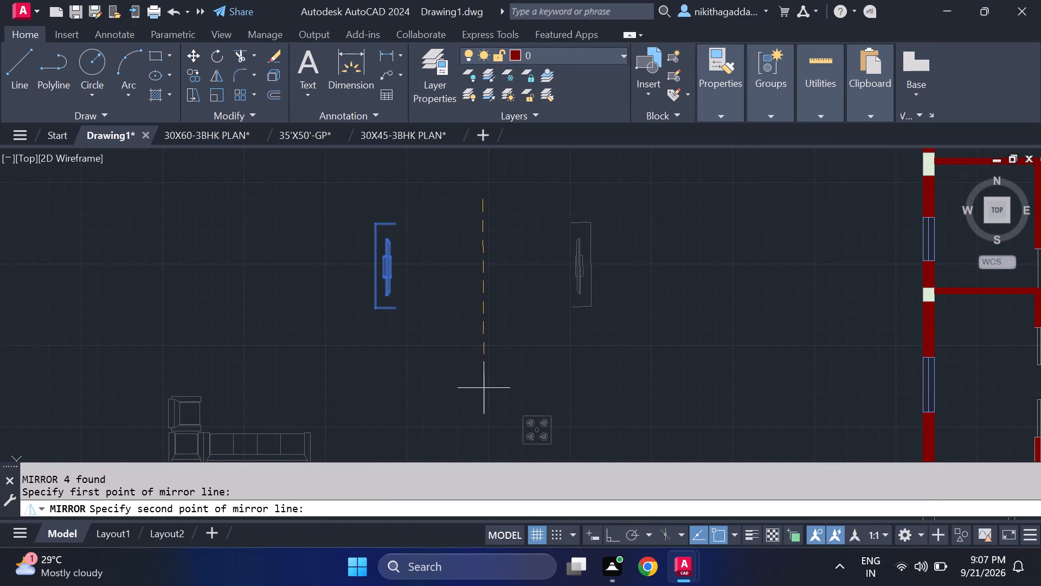
key("F8")
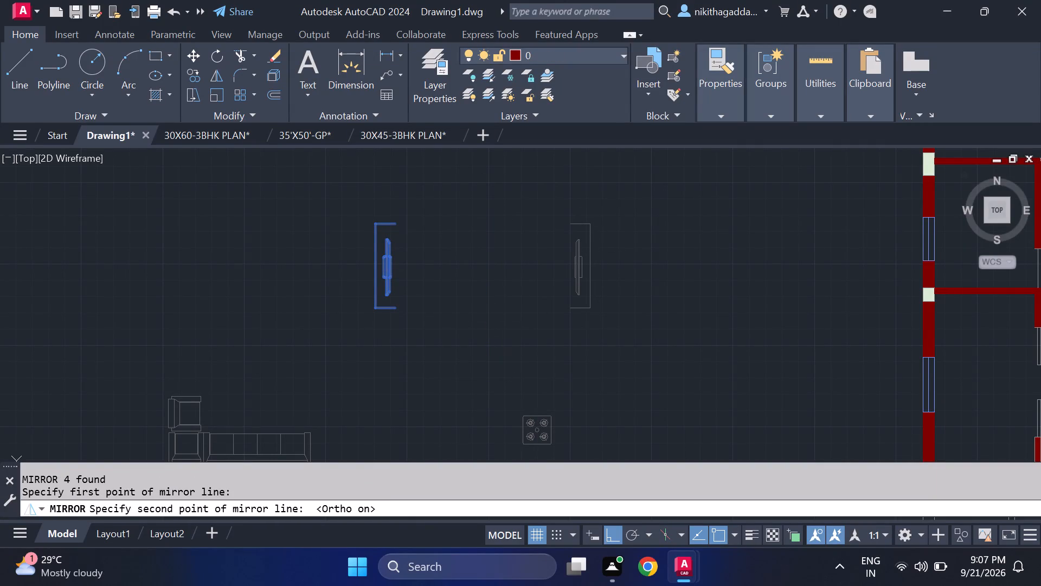
left_click(521, 354)
key("j")
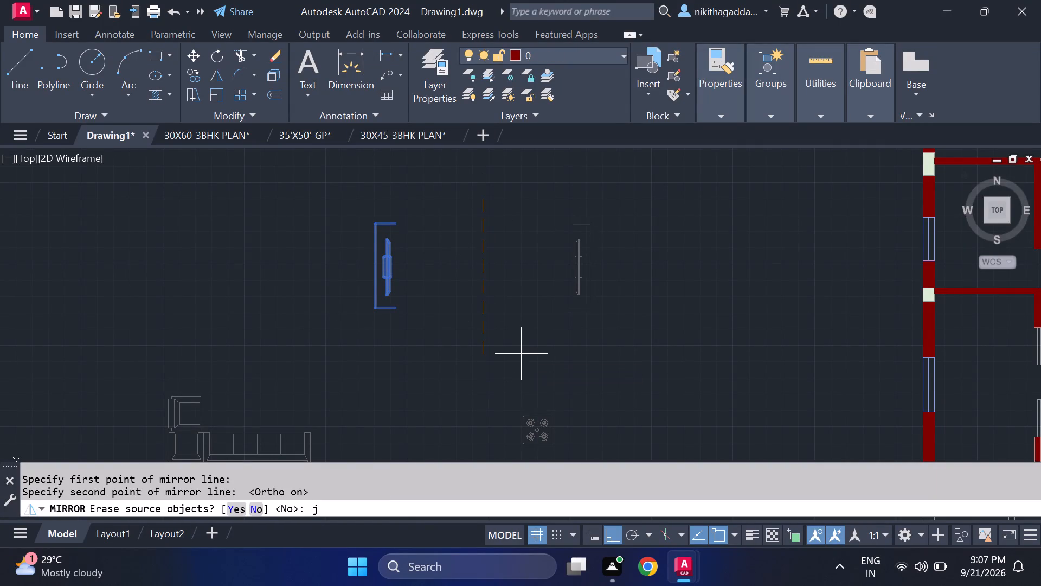
key("BackSpace")
type("no")
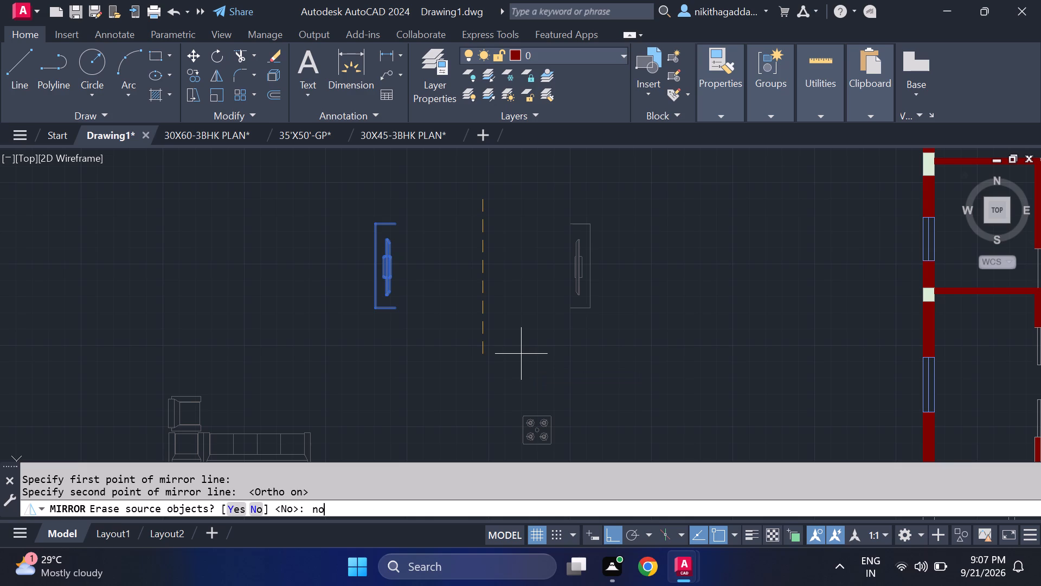
key("Return")
Copy the original TV unit into the top-left bedroom, against the partition wall opposite the bed.
left_click_drag(402, 201, 400, 217)
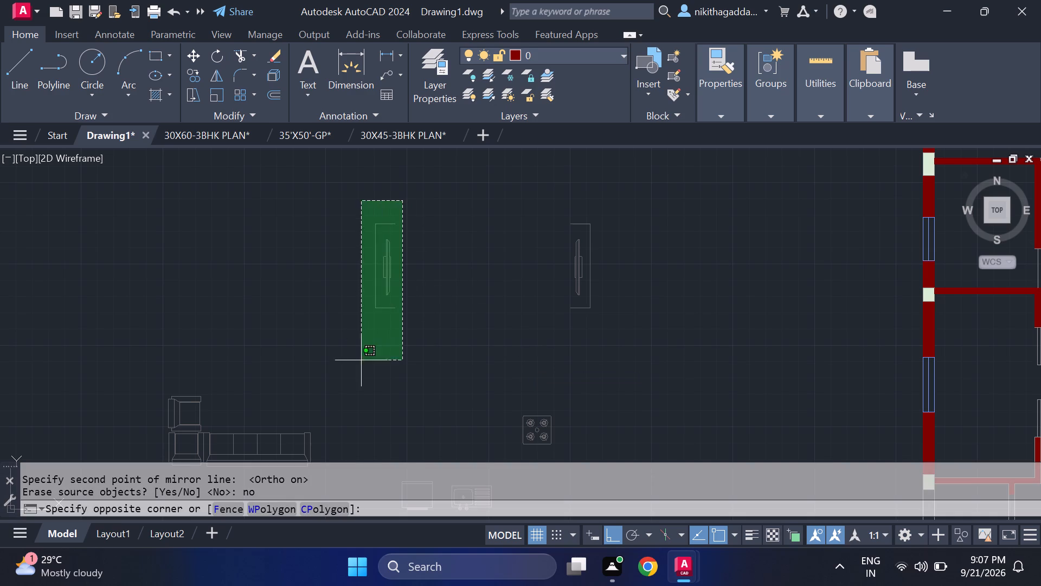
left_click(346, 366)
type("co")
key("Return")
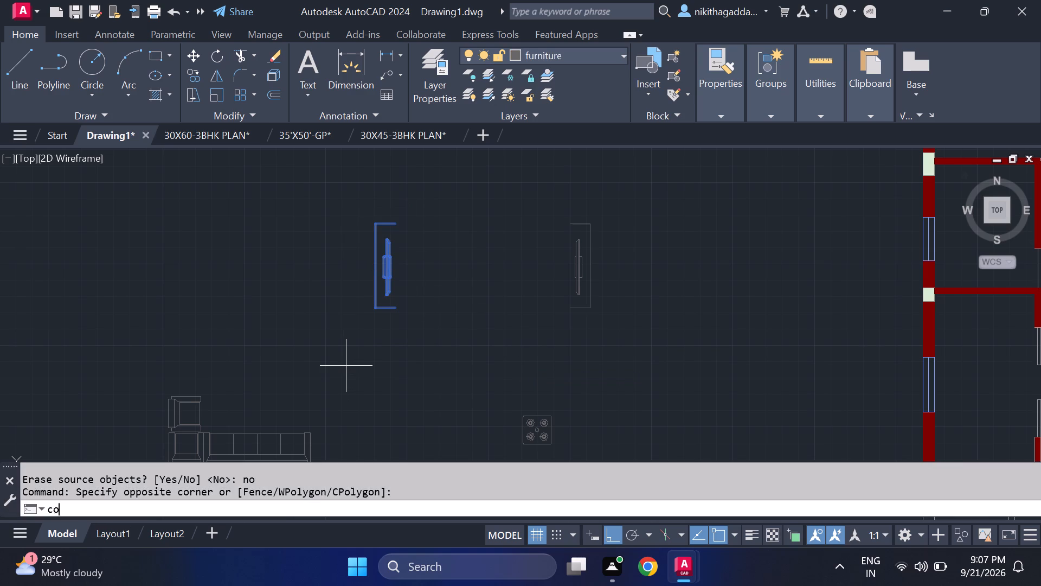
left_click(397, 225)
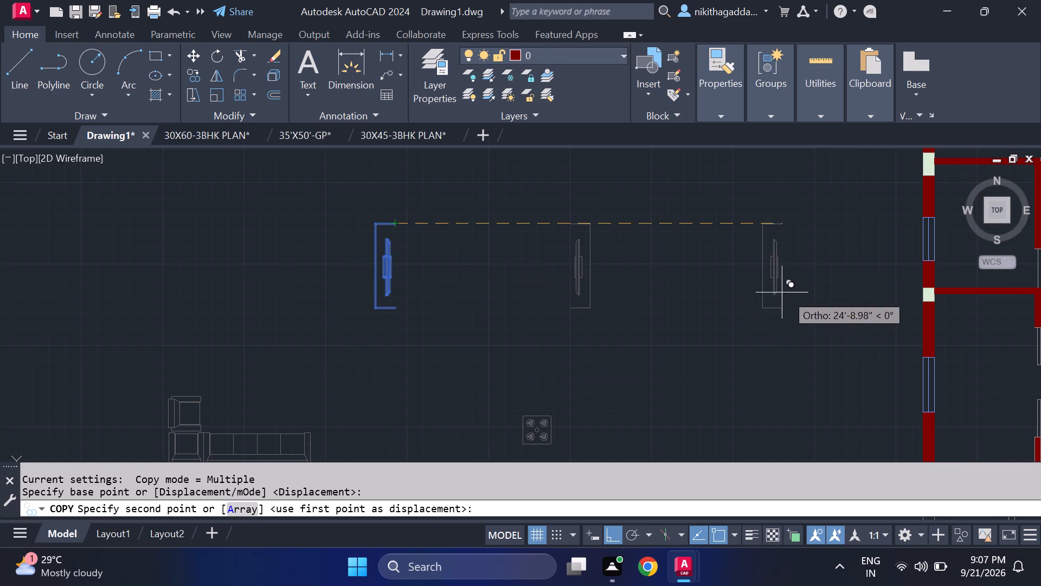
key("F8")
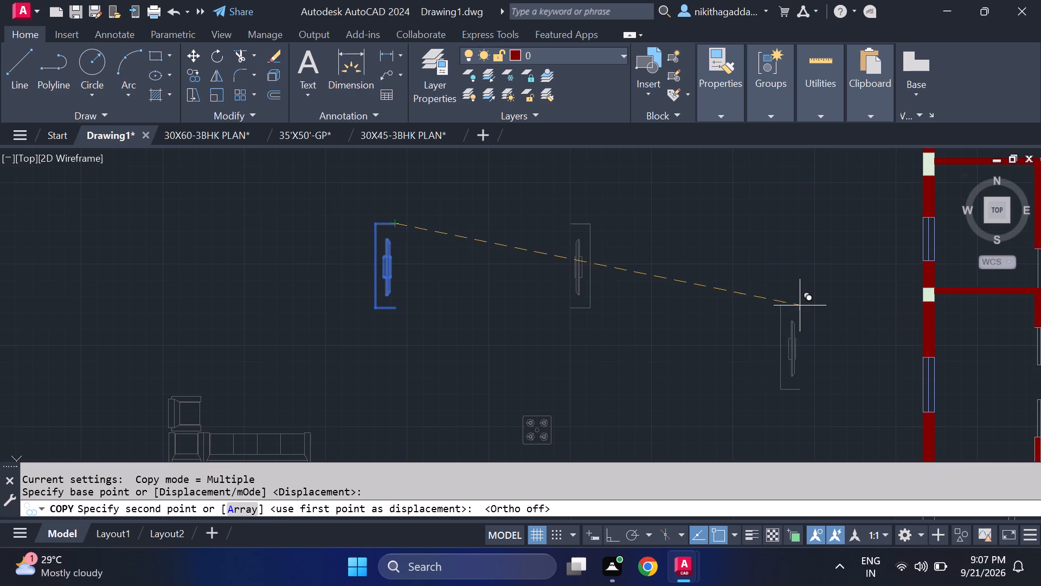
middle_click_drag(787, 308, 488, 283)
scroll(522, 311, "down", 1)
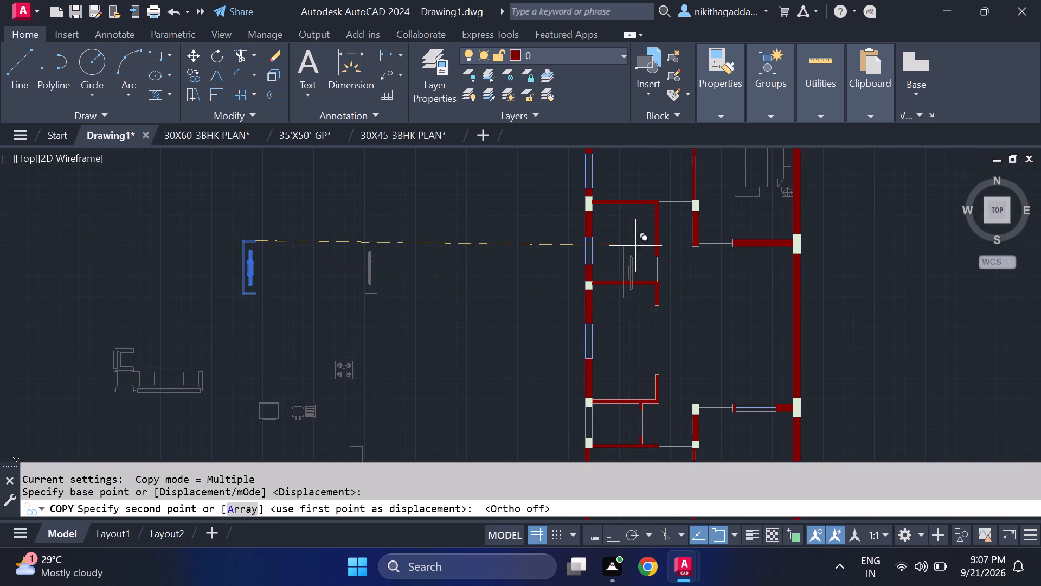
middle_click_drag(635, 243, 522, 373)
middle_click_drag(571, 257, 560, 309)
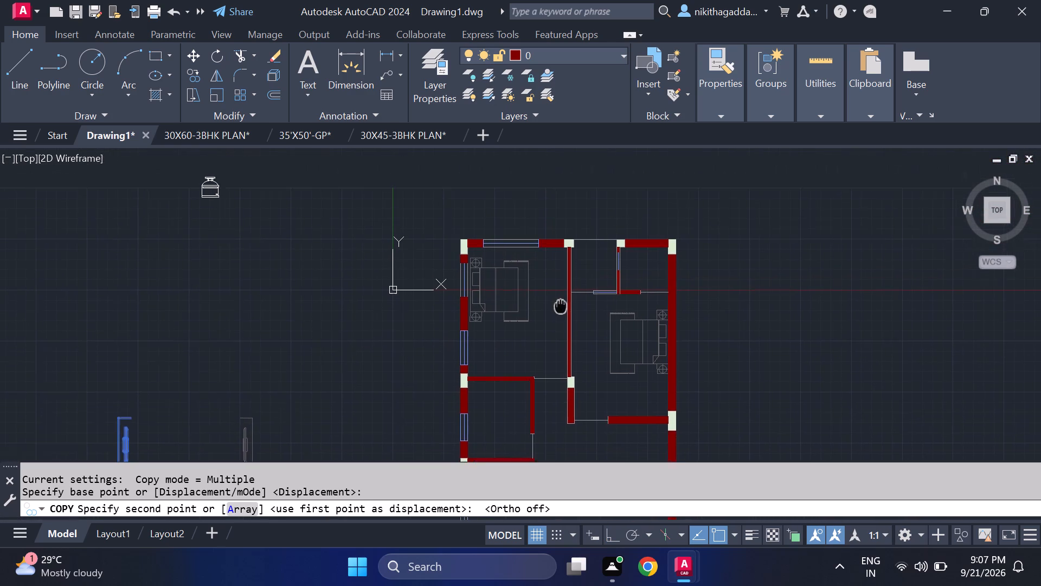
middle_click_drag(560, 309, 560, 314)
scroll(563, 287, "up", 2)
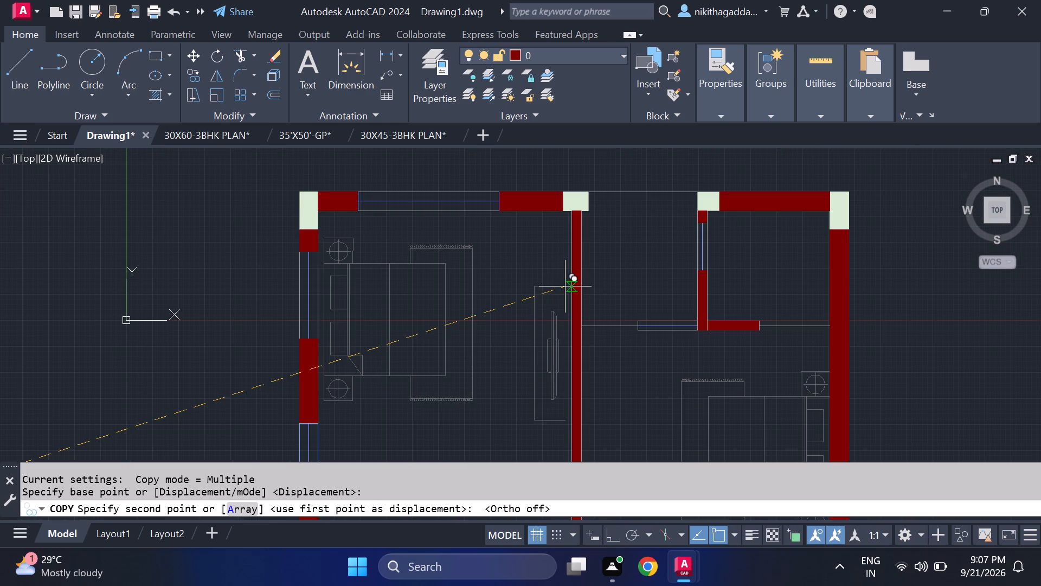
left_click(569, 283)
Place another copy of the TV unit in the bottom-left room, against the partition wall opposite the bed.
scroll(552, 298, "down", 3)
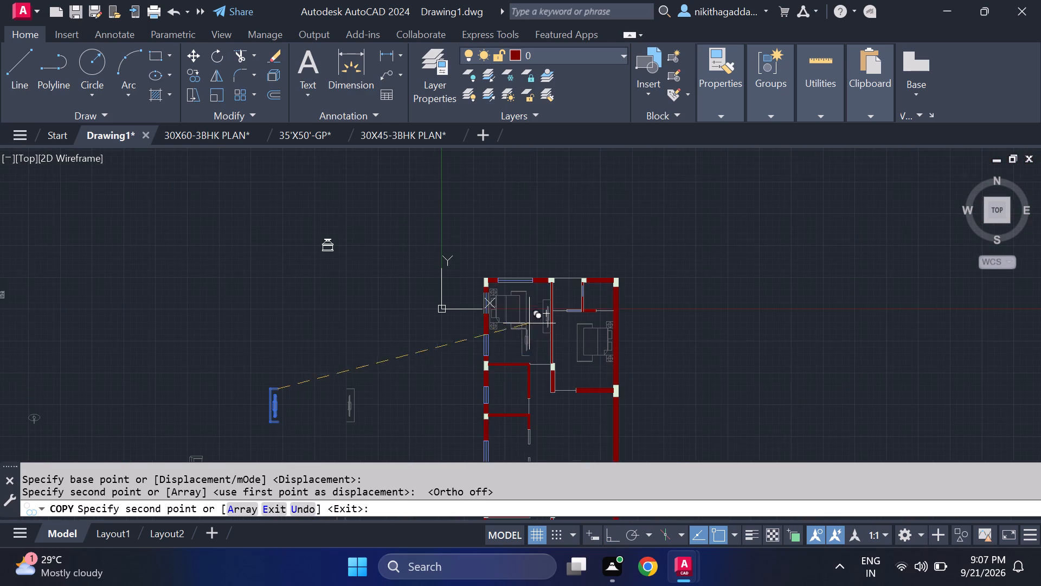
middle_click_drag(541, 383, 518, 207)
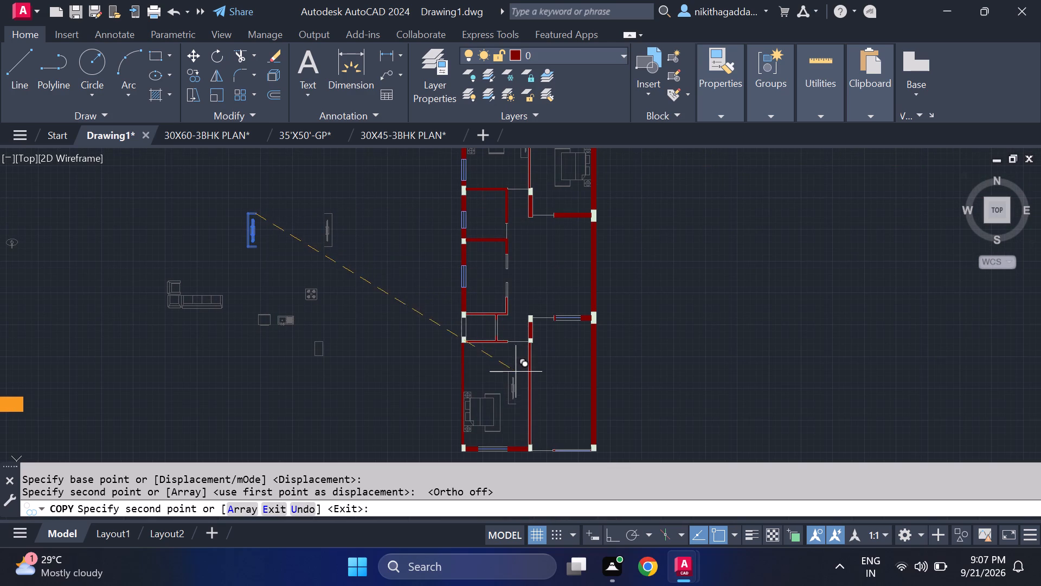
middle_click_drag(515, 368, 523, 278)
scroll(537, 311, "up", 3)
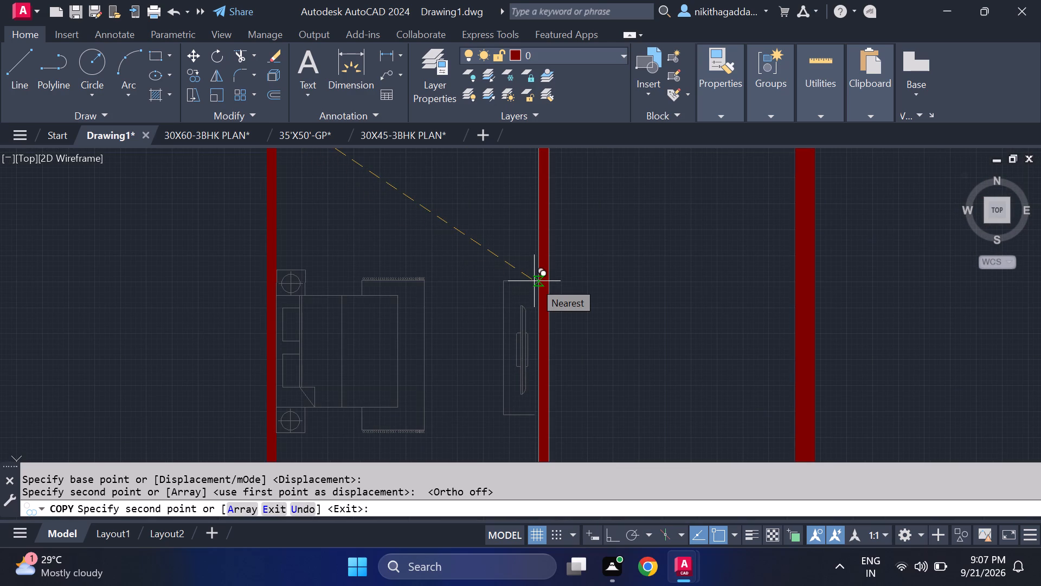
left_click(534, 281)
scroll(460, 263, "down", 2)
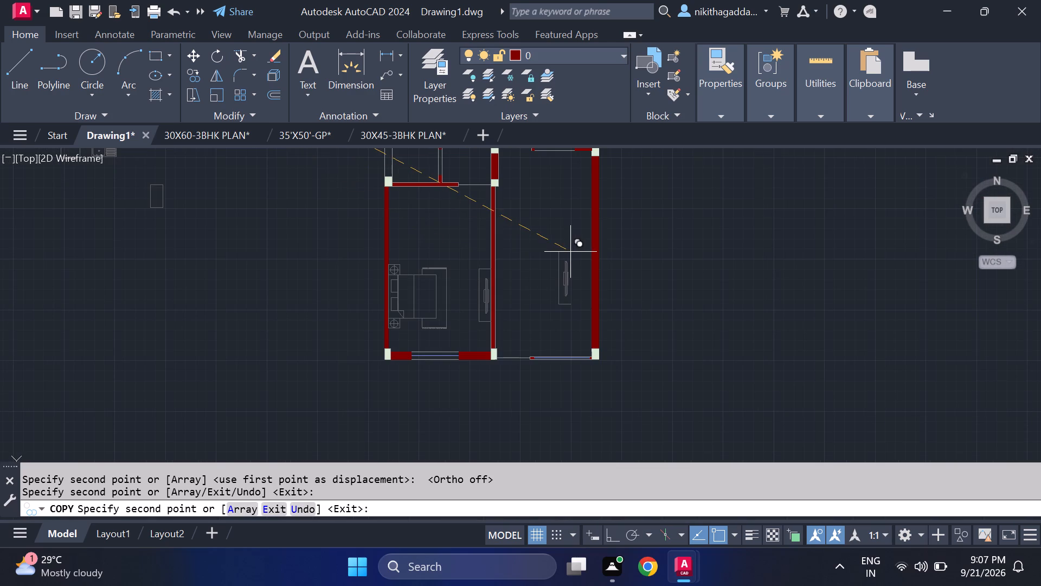
key("Escape")
scroll(607, 254, "down", 1)
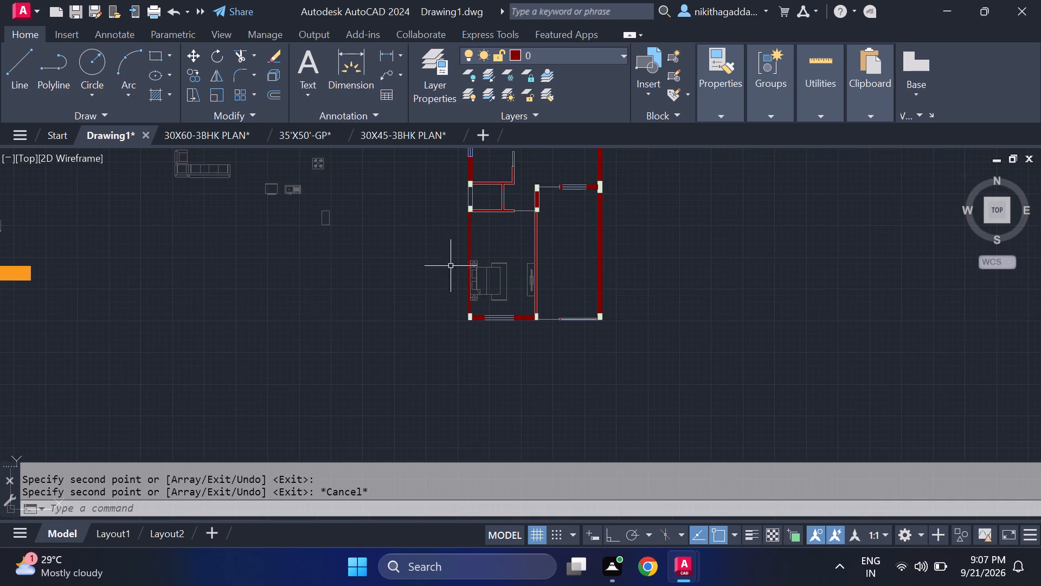
Move the mirrored TV unit into the bedroom below the top-right toilet, against the partition wall opposite the bed.
middle_click_drag(317, 234, 416, 404)
scroll(442, 247, "up", 1)
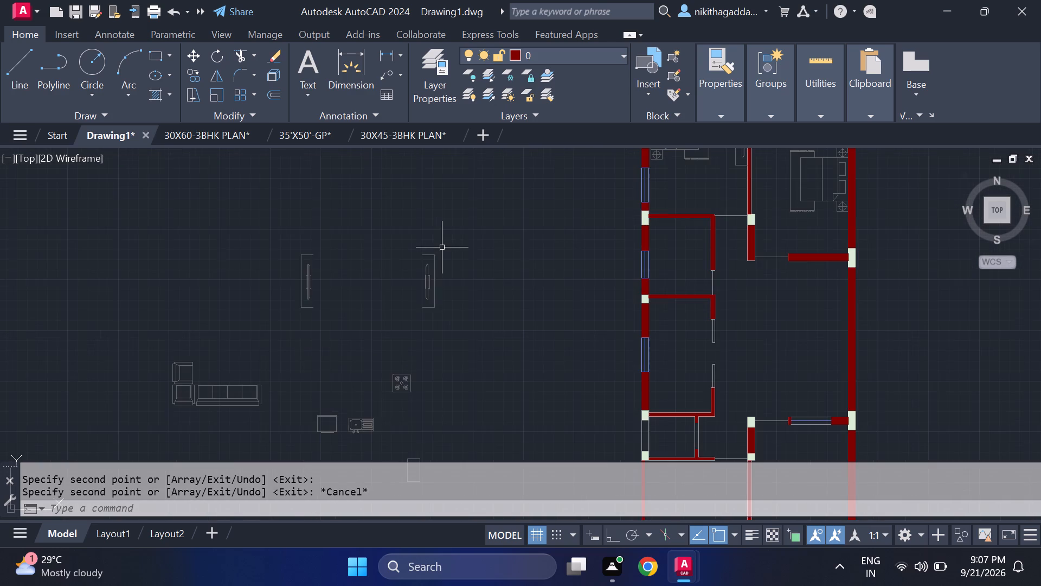
left_click(444, 242)
left_click(385, 316)
key("m")
key("Return")
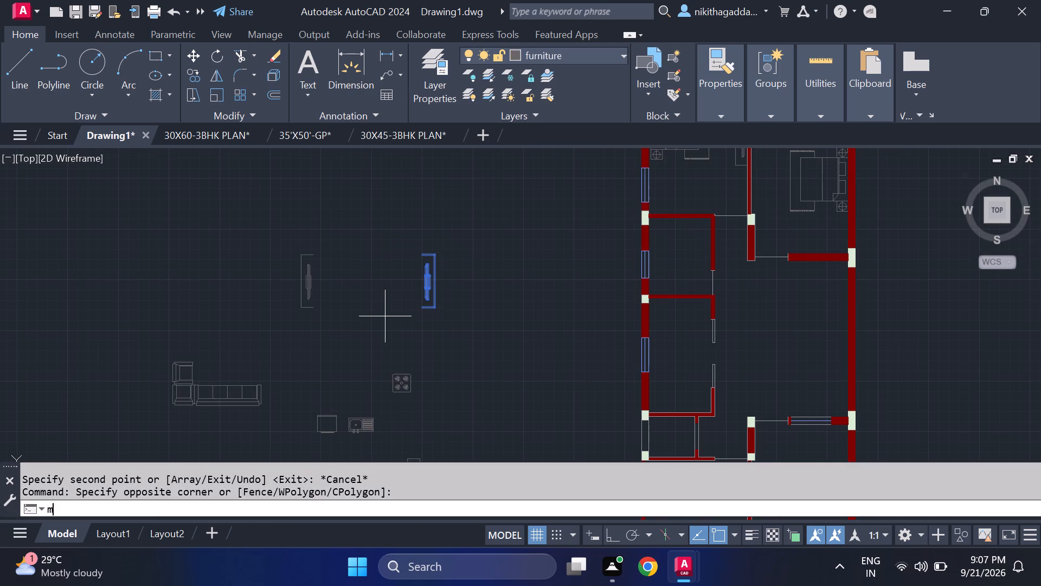
left_click(417, 252)
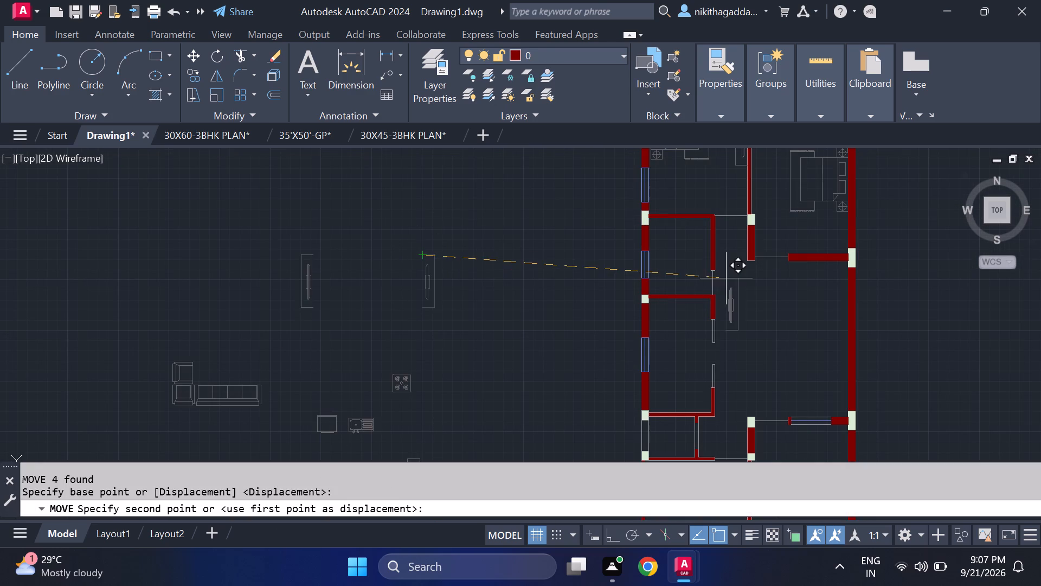
middle_click_drag(727, 278, 657, 399)
scroll(699, 290, "up", 2)
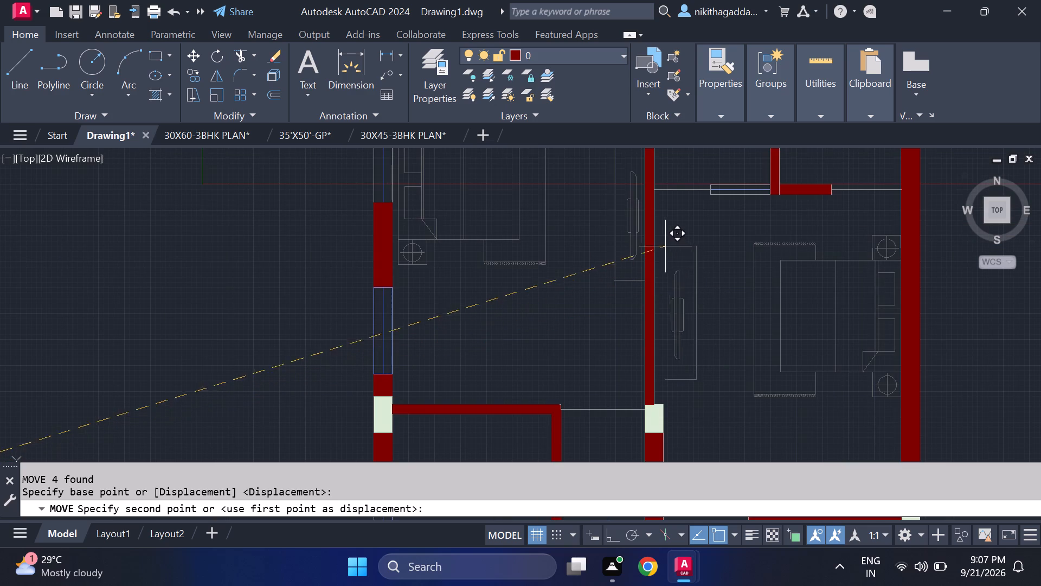
left_click(659, 240)
scroll(452, 304, "down", 2)
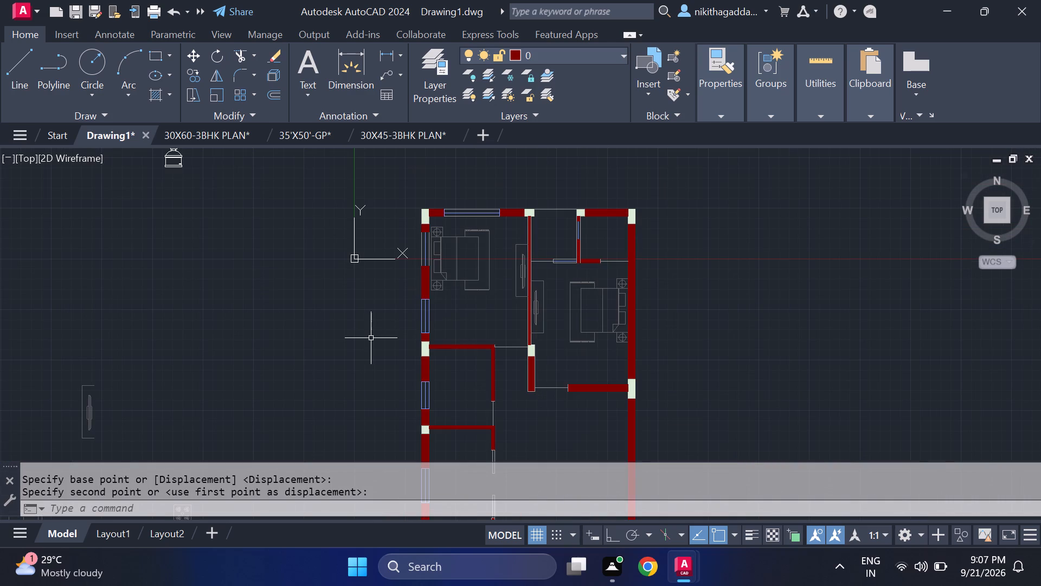
Examine the plan's rooms and the wardrobe among the loose furniture outside the plan.
middle_click_drag(371, 338, 478, 231)
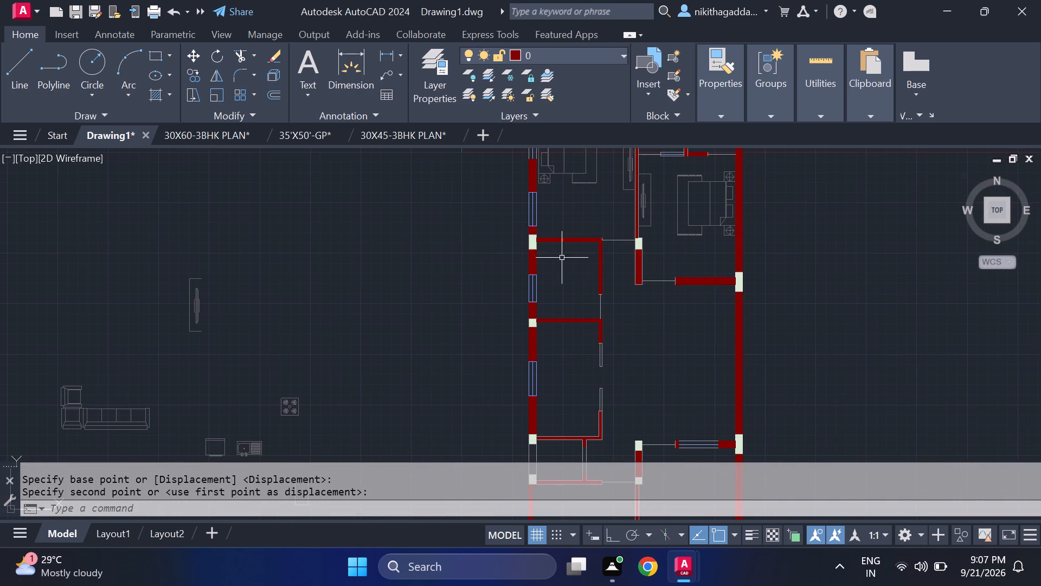
scroll(633, 208, "up", 2)
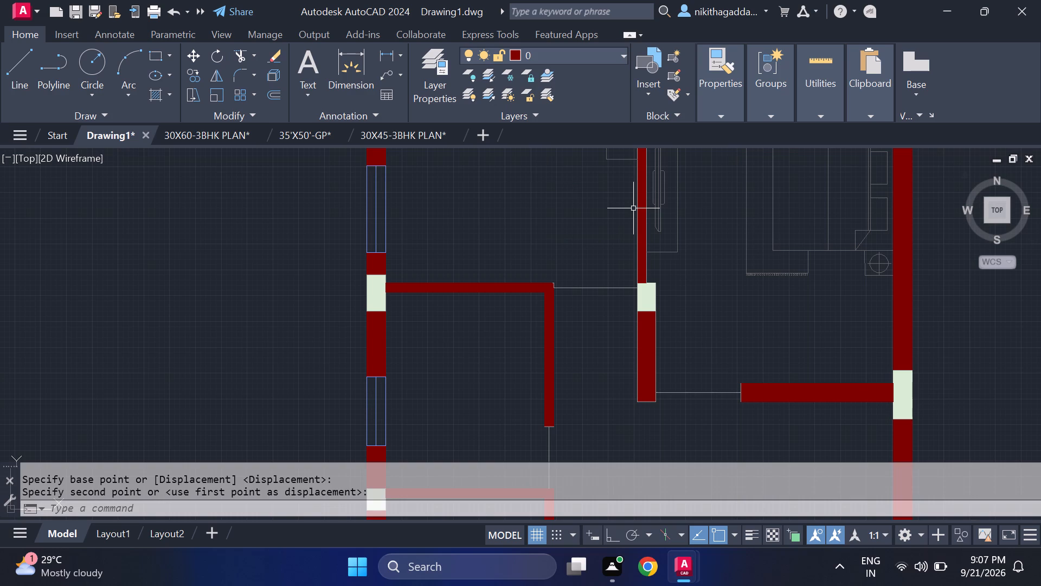
scroll(600, 227, "down", 2)
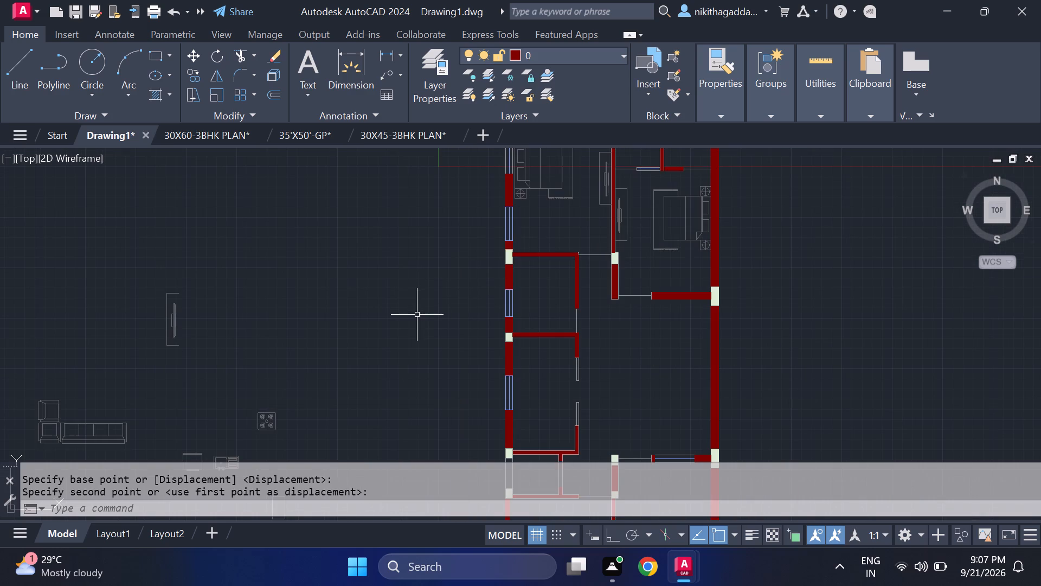
middle_click_drag(254, 357, 612, 326)
scroll(424, 352, "down", 1)
middle_click_drag(403, 351, 516, 426)
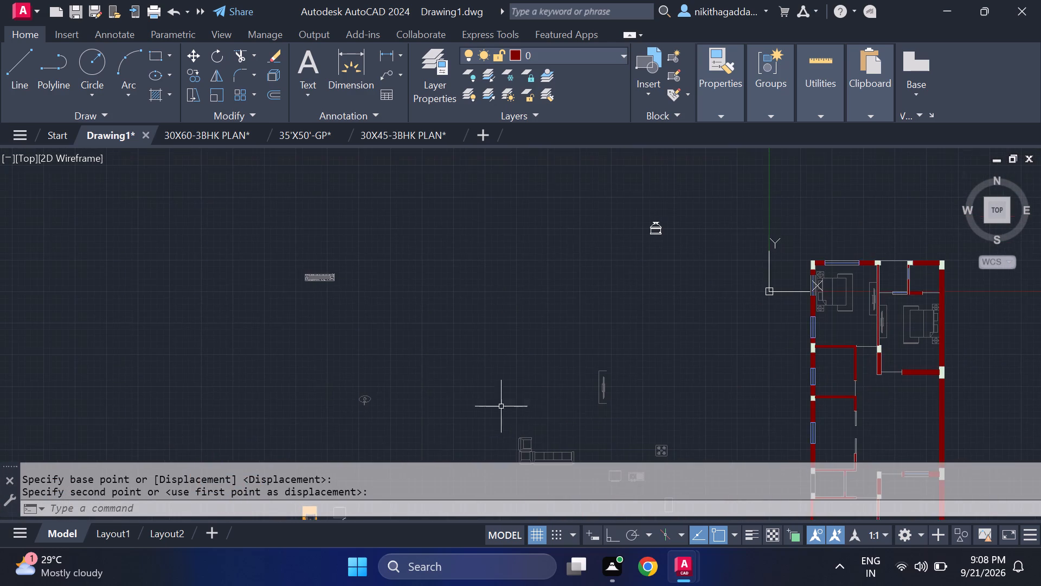
scroll(327, 270, "up", 5)
left_click(465, 249)
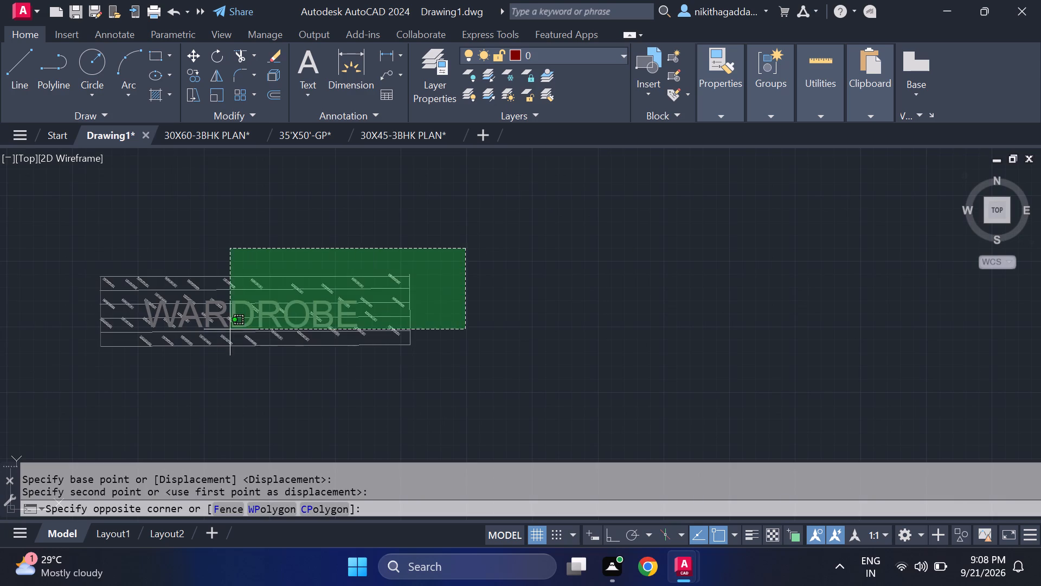
left_click(49, 373)
key("Escape")
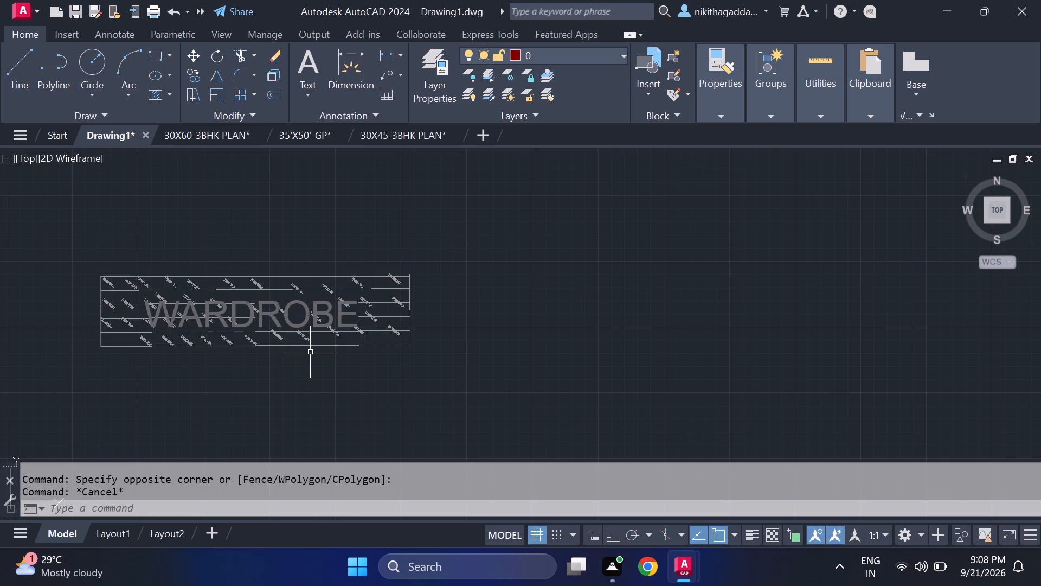
scroll(301, 339, "up", 2)
scroll(305, 339, "down", 3)
scroll(516, 347, "down", 2)
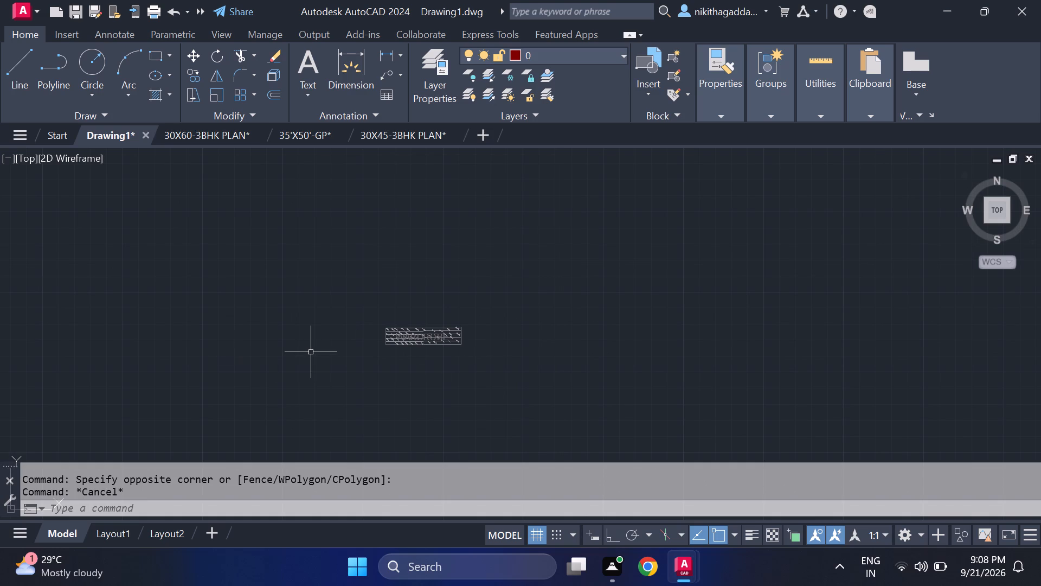
Copy the loose wardrobe into the lower-right corner of the bedroom below the top-right toilet, against its bottom wall.
left_click_drag(534, 295, 509, 300)
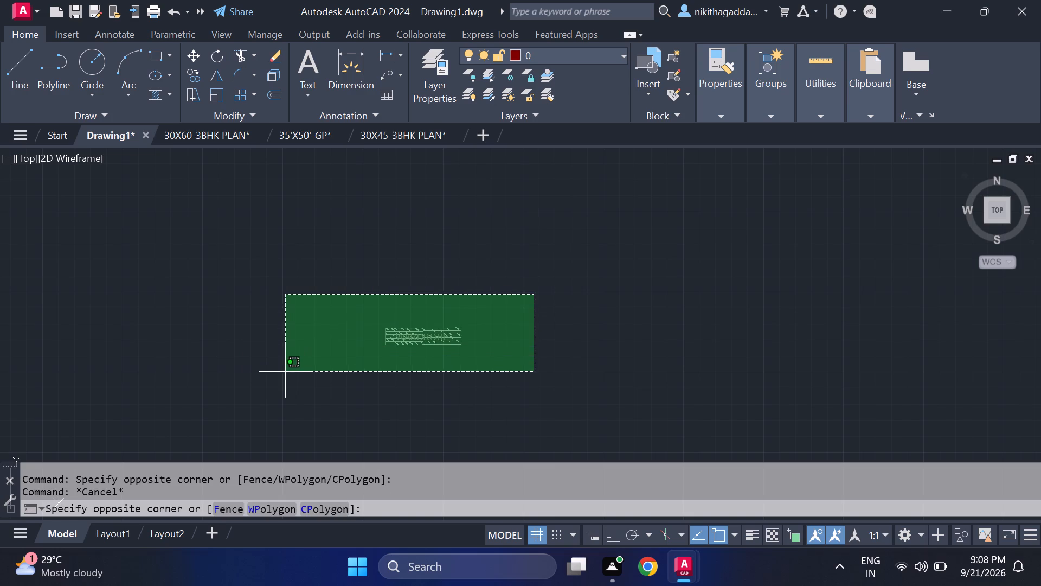
left_click(285, 372)
scroll(416, 336, "up", 2)
type("co")
key("Return")
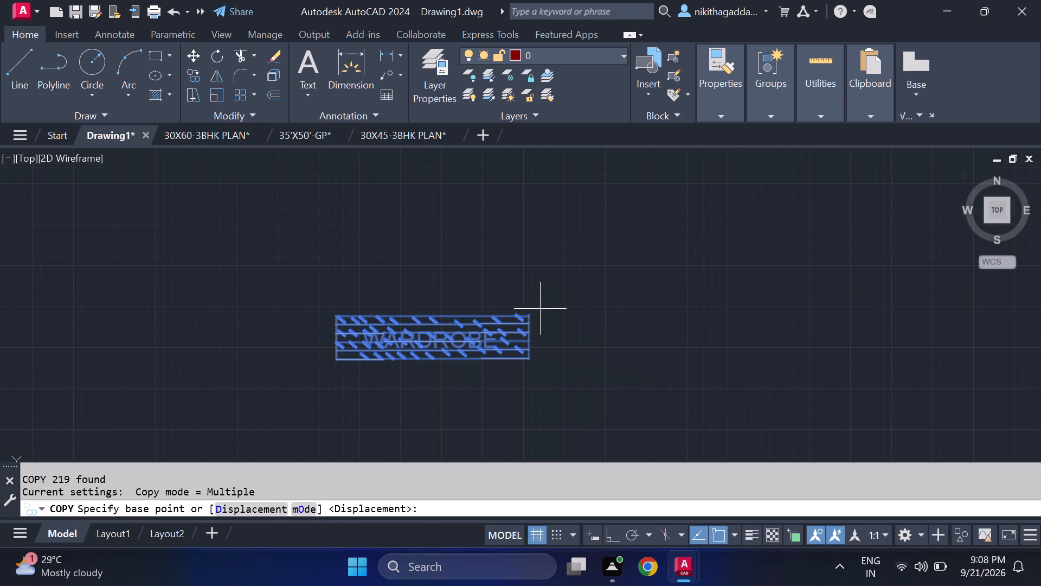
left_click(533, 315)
scroll(688, 304, "down", 2)
middle_click_drag(688, 303, 80, 276)
scroll(365, 306, "down", 4)
scroll(543, 338, "up", 5)
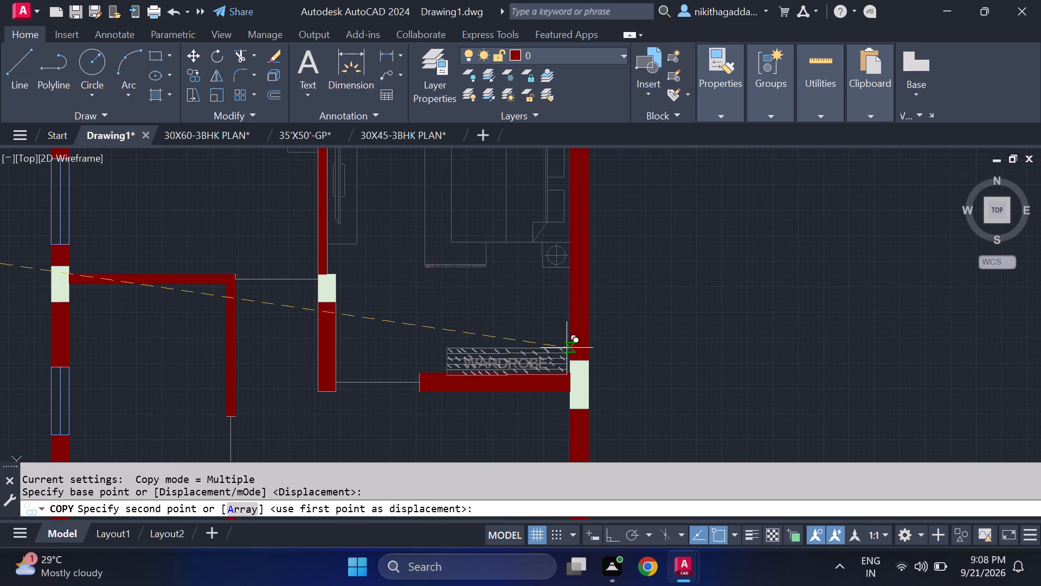
scroll(571, 346, "up", 2)
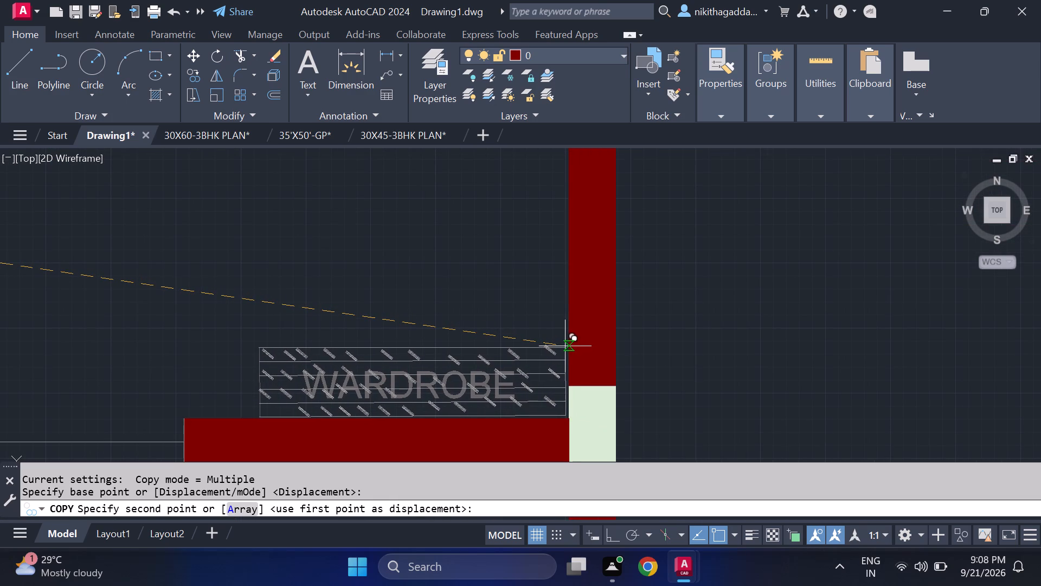
left_click(567, 346)
Place another copy of the wardrobe in the top-left corner of the bottom-left bedroom, directly beneath the toilet wall.
scroll(508, 327, "down", 2)
middle_click_drag(487, 341, 517, 243)
scroll(500, 292, "down", 2)
middle_click_drag(477, 356, 485, 319)
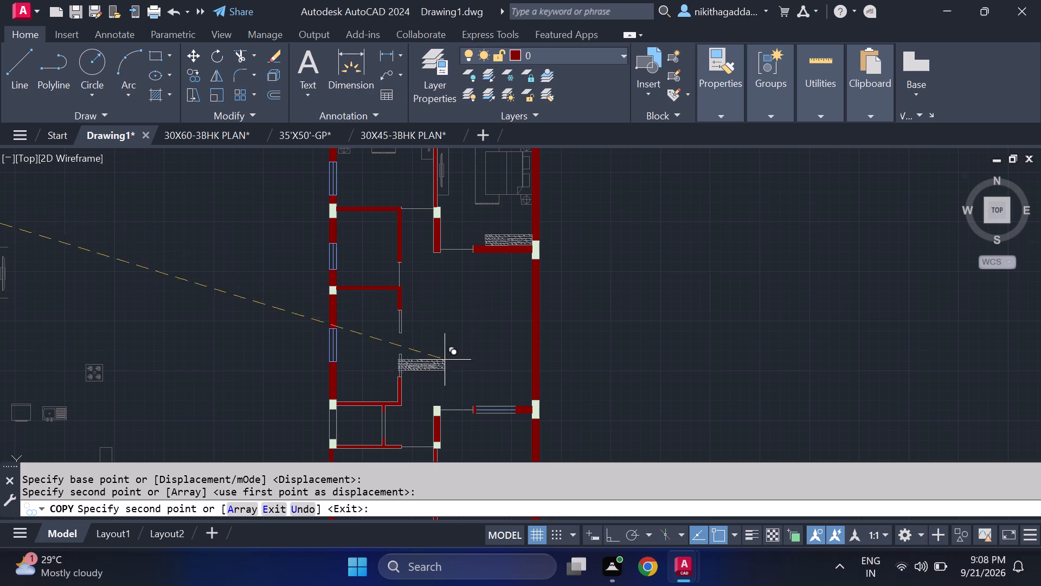
middle_click_drag(429, 353, 462, 283)
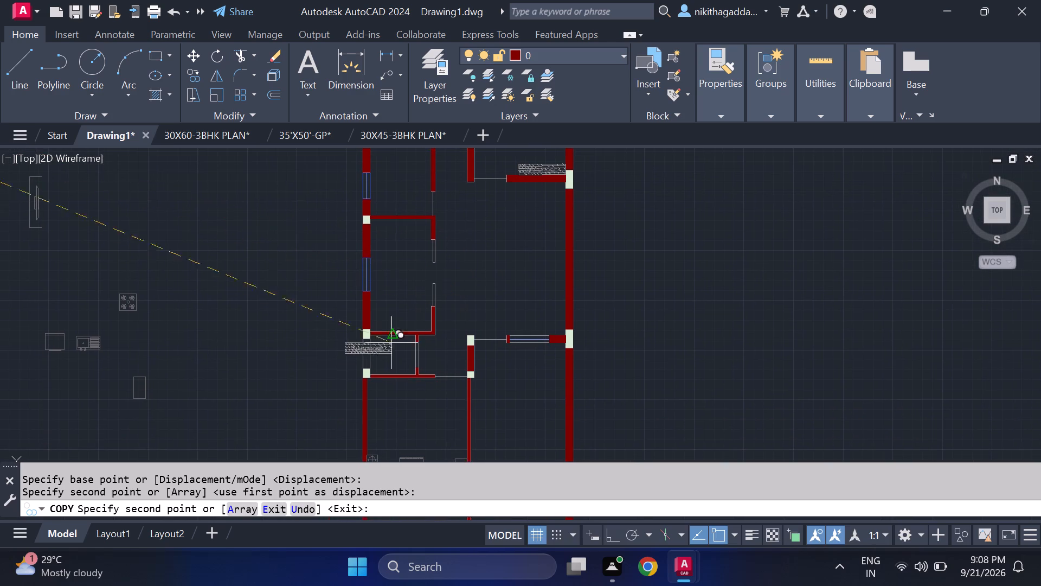
middle_click_drag(389, 395, 401, 351)
scroll(401, 348, "up", 3)
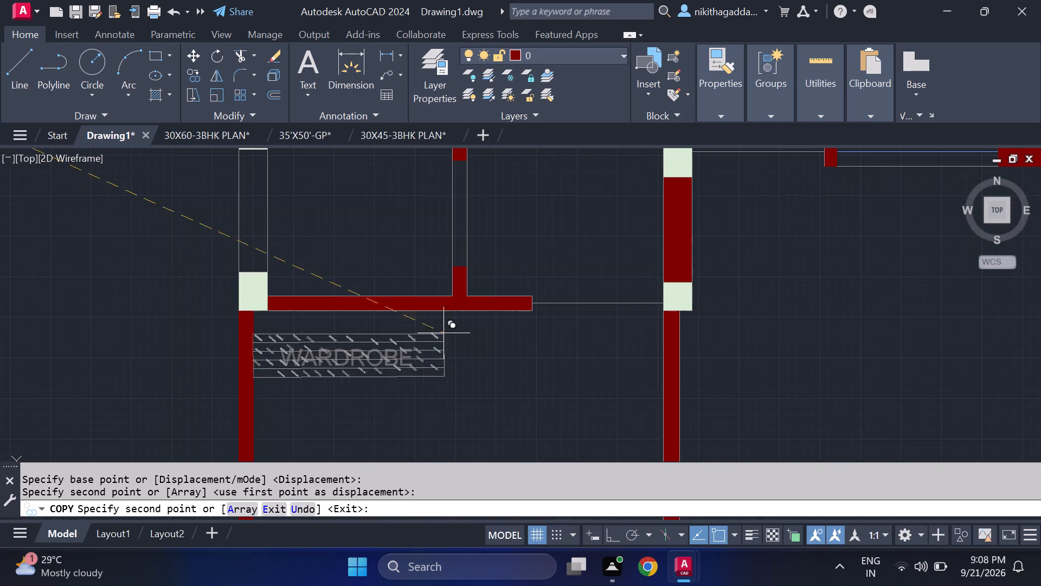
scroll(455, 320, "up", 2)
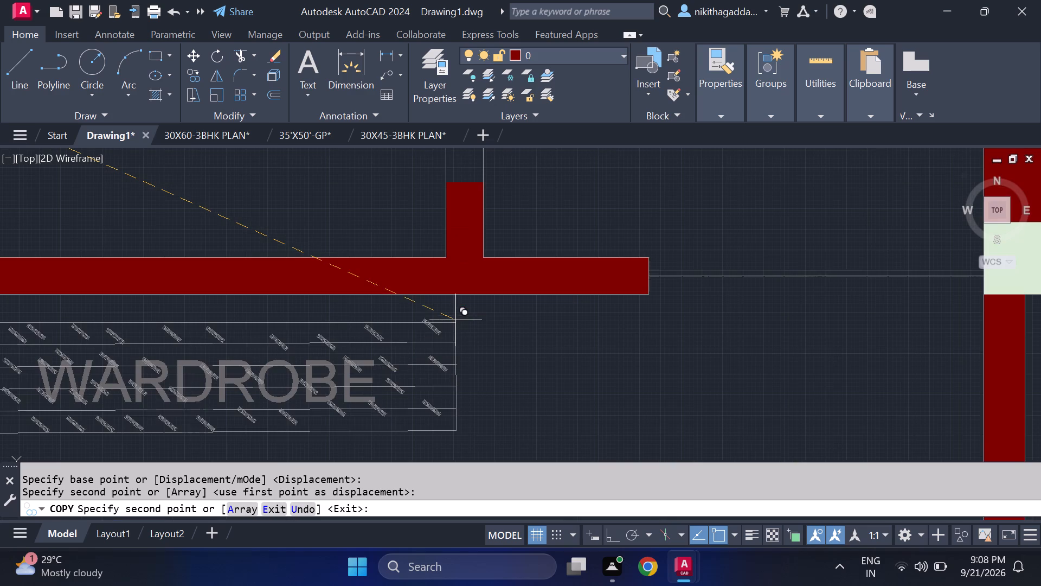
middle_click_drag(473, 316, 797, 285)
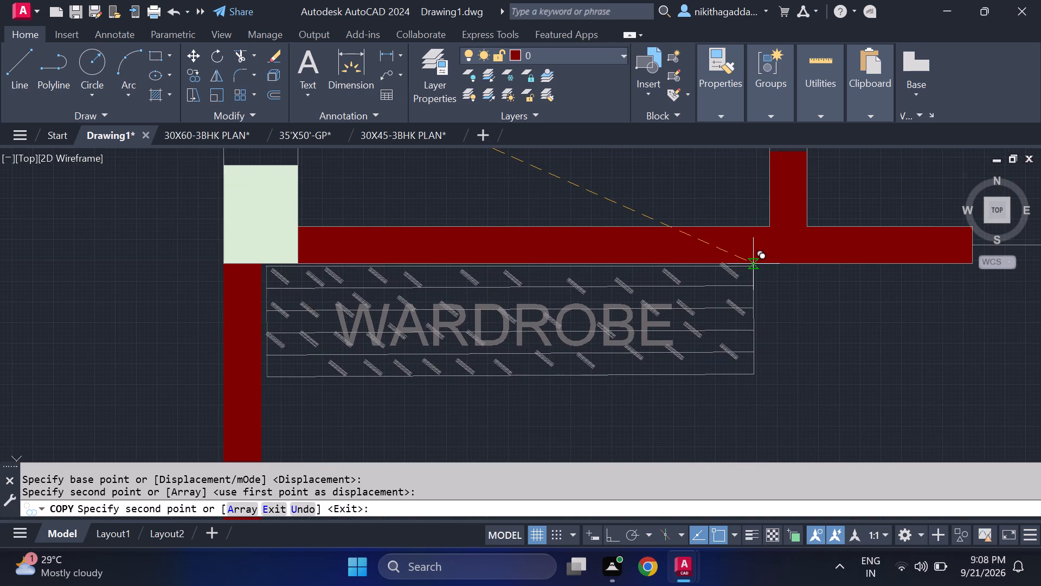
left_click(753, 264)
scroll(810, 289, "down", 3)
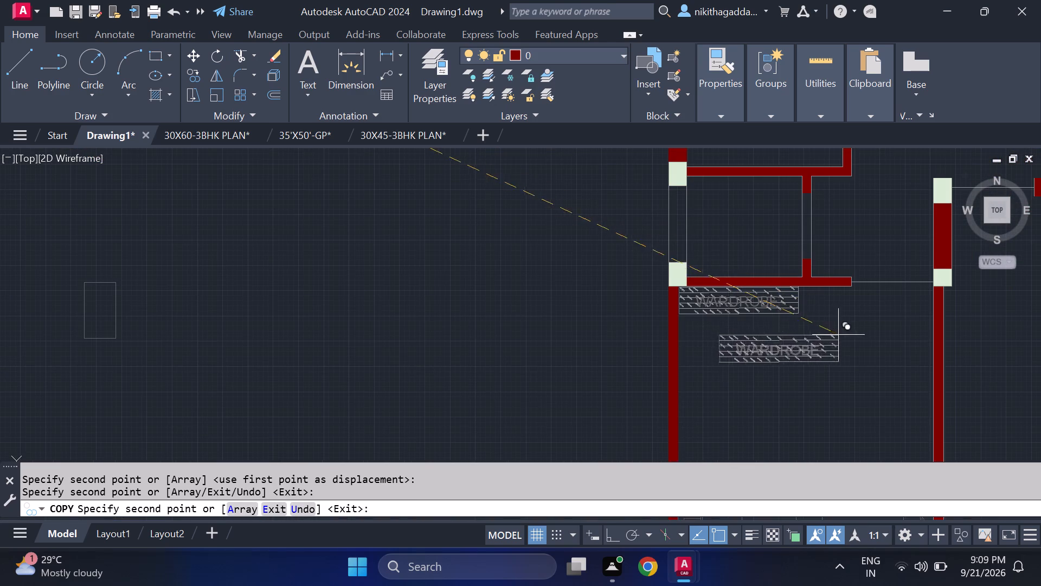
middle_click_drag(865, 371, 757, 300)
scroll(722, 286, "down", 1)
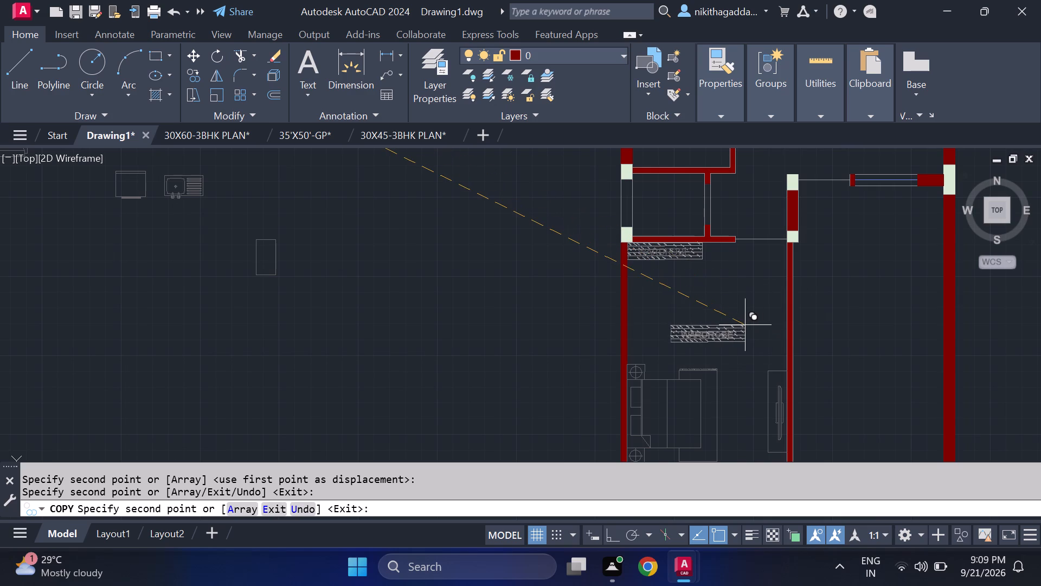
key("Escape")
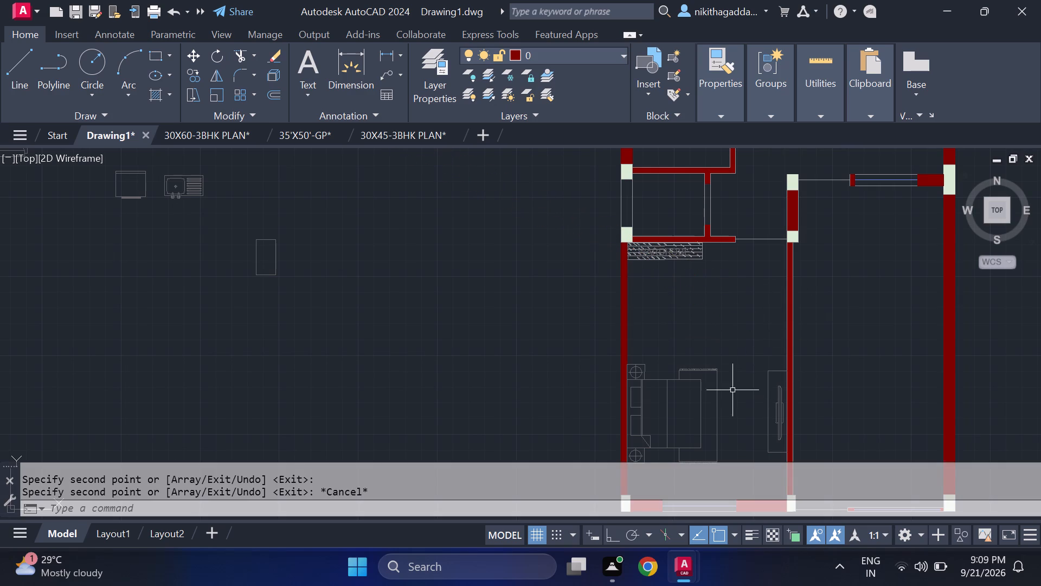
Move the four-burner stove from the loose furniture into the kitchen, against its bottom wall near the right corner.
middle_click_drag(710, 323, 606, 301)
scroll(637, 296, "down", 1)
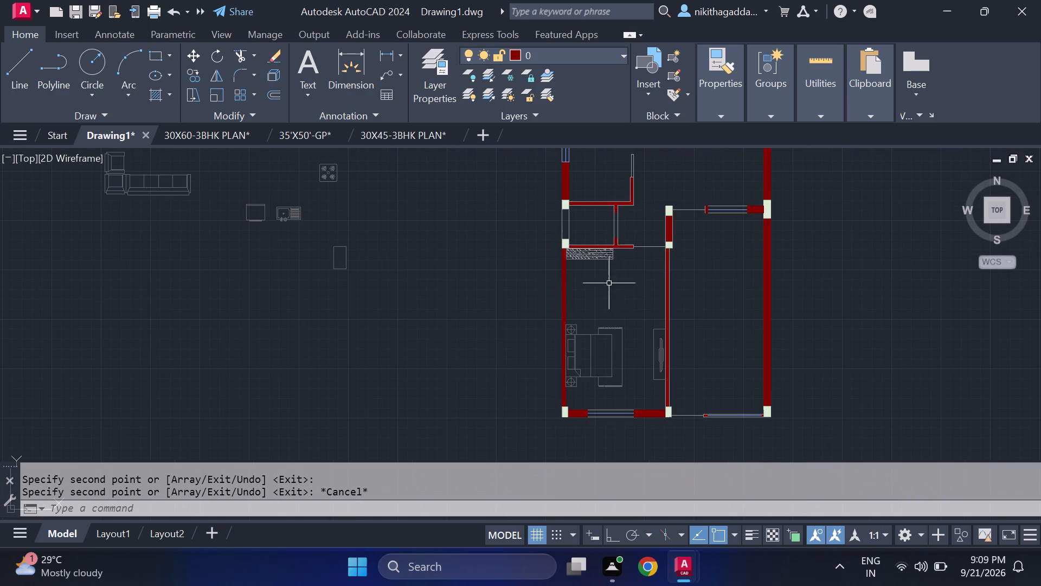
middle_click_drag(609, 283, 465, 444)
middle_click_drag(561, 314, 570, 411)
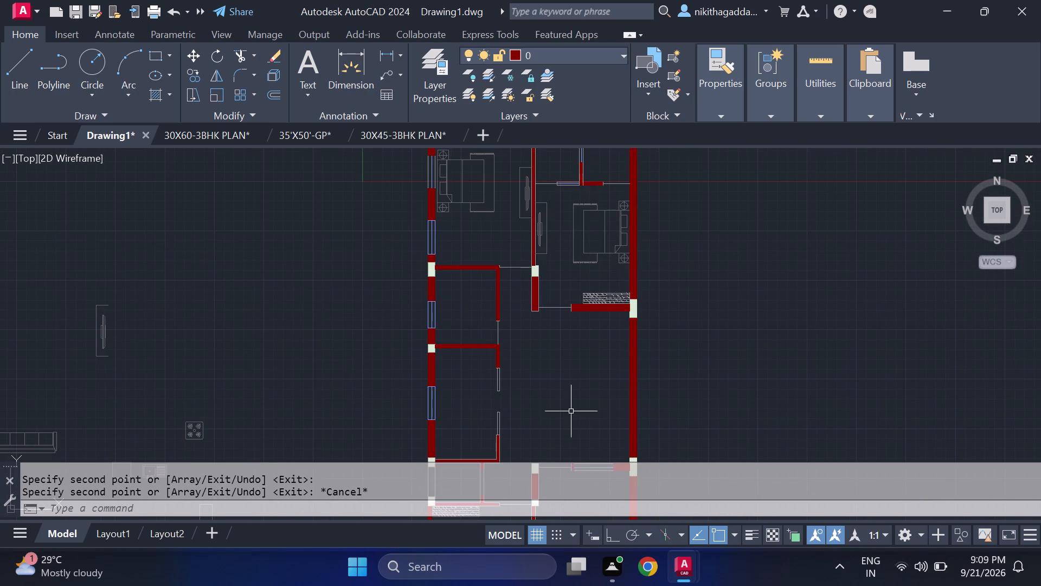
middle_click_drag(573, 384, 588, 394)
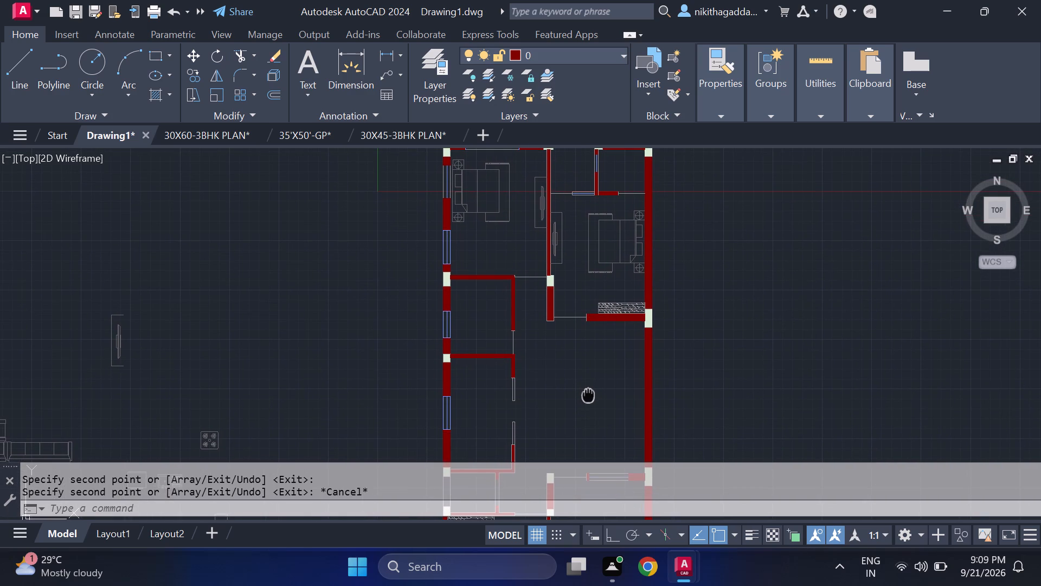
middle_click_drag(588, 394, 611, 300)
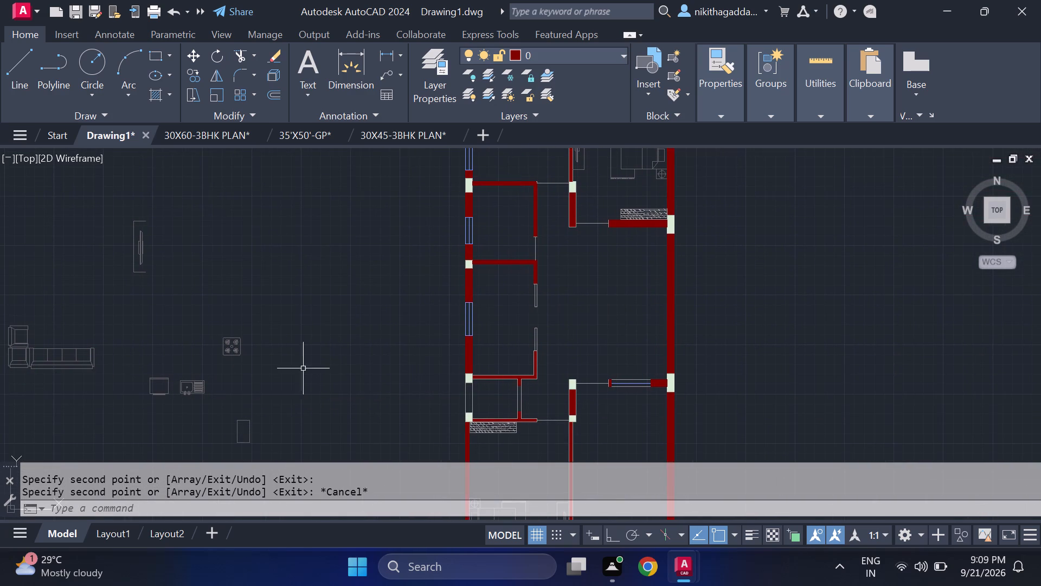
middle_click_drag(274, 375, 331, 317)
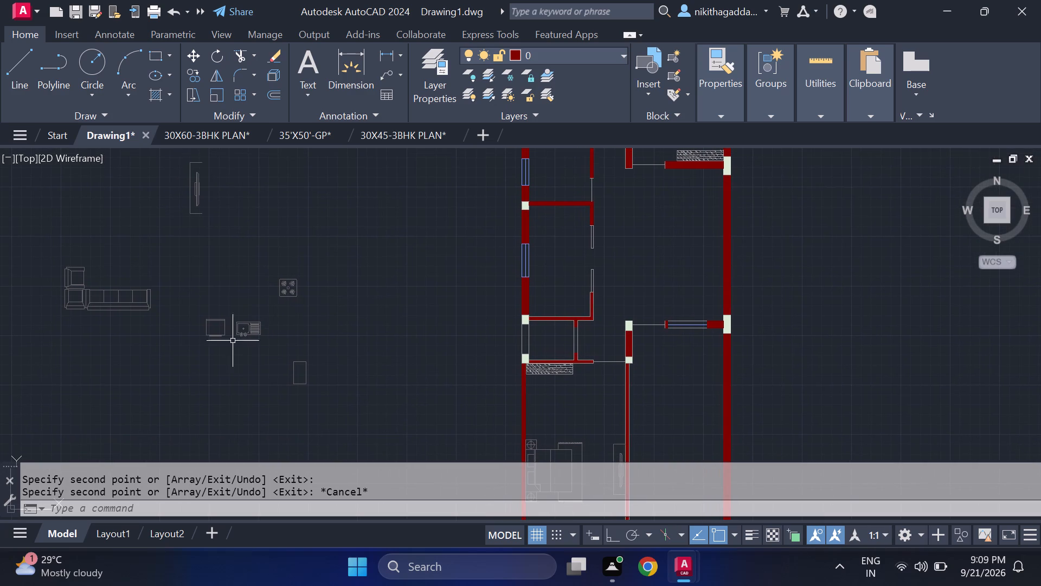
scroll(285, 291, "up", 1)
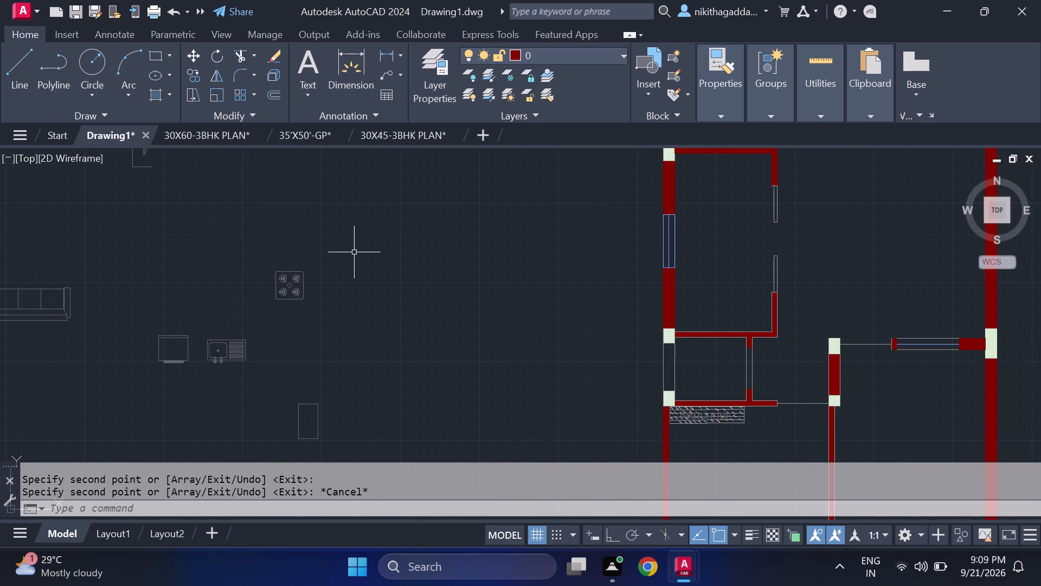
left_click_drag(354, 251, 343, 254)
left_click(242, 309)
key("m")
key("Return")
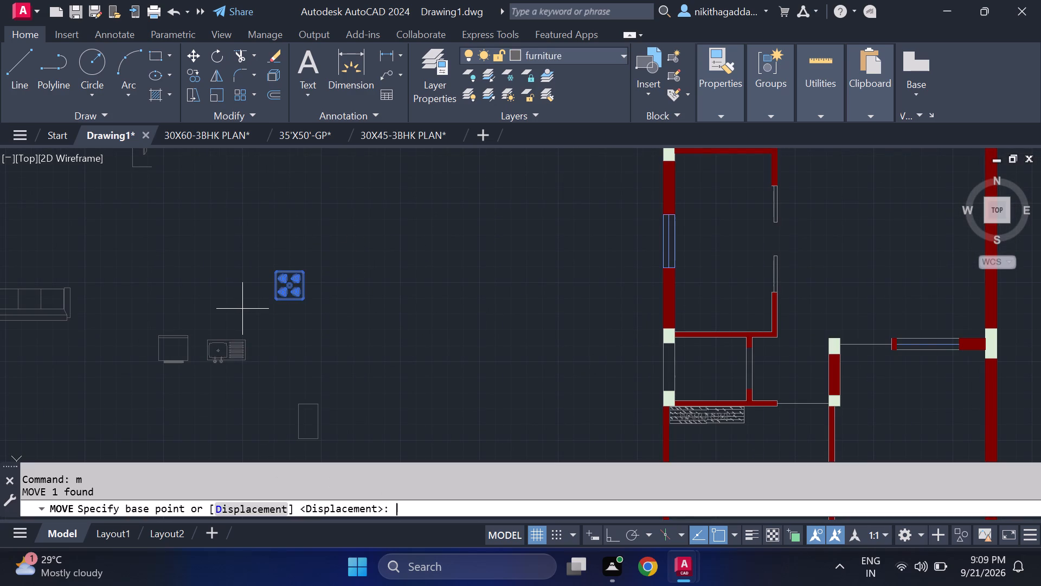
left_click(290, 282)
scroll(756, 310, "up", 1)
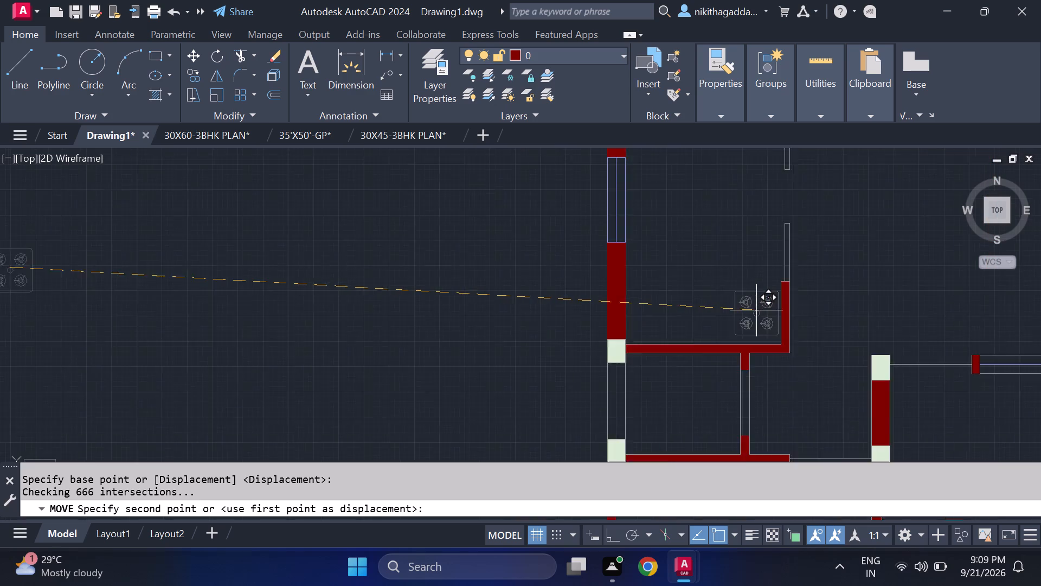
scroll(756, 310, "up", 1)
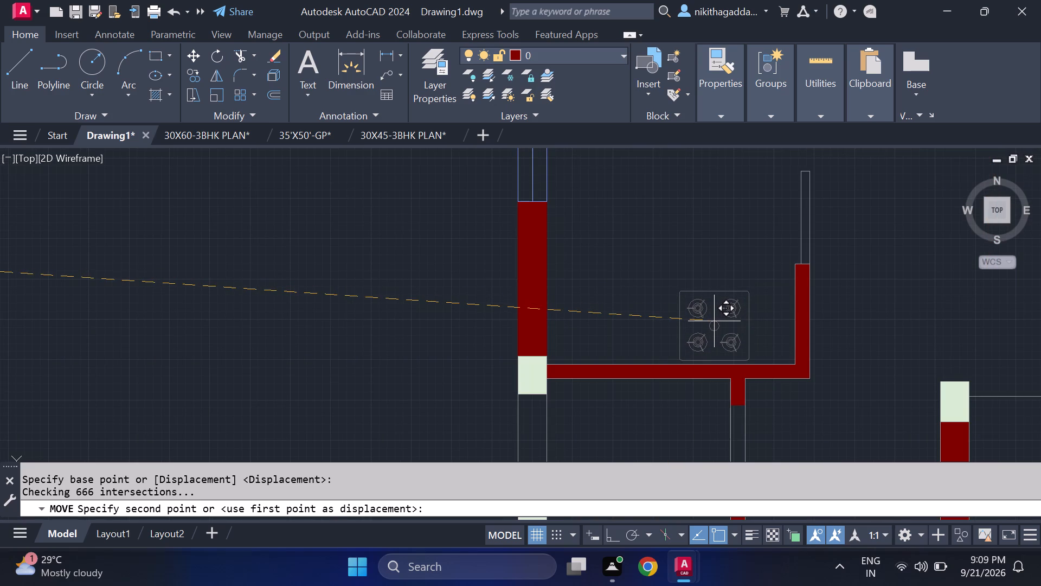
left_click(714, 321)
Rotate the loose kitchen sink to 270° about its basin centre, using Ortho, so the drainboard points down.
scroll(483, 318, "down", 2)
middle_click_drag(137, 346, 267, 341)
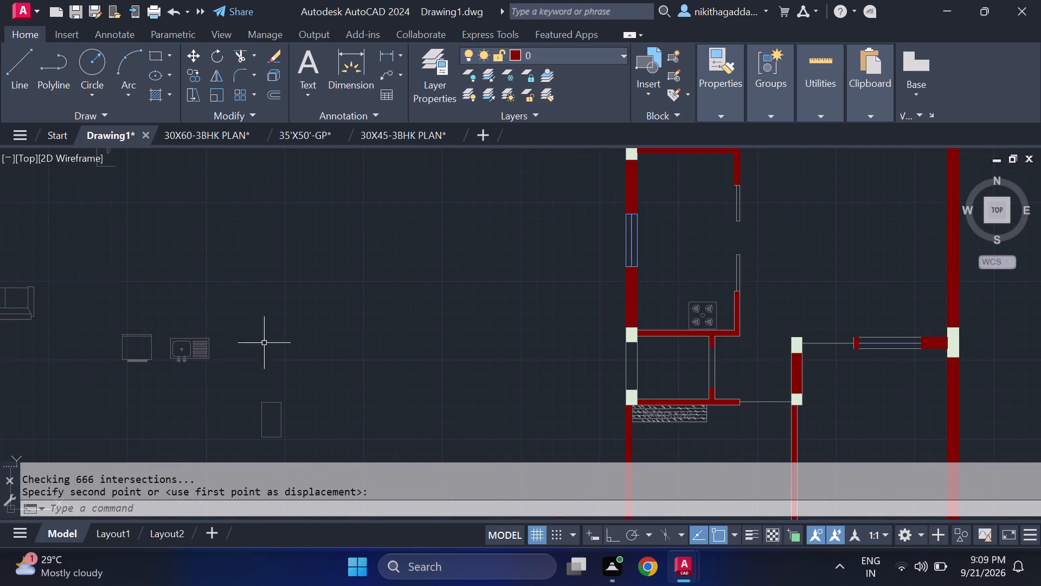
left_click(228, 312)
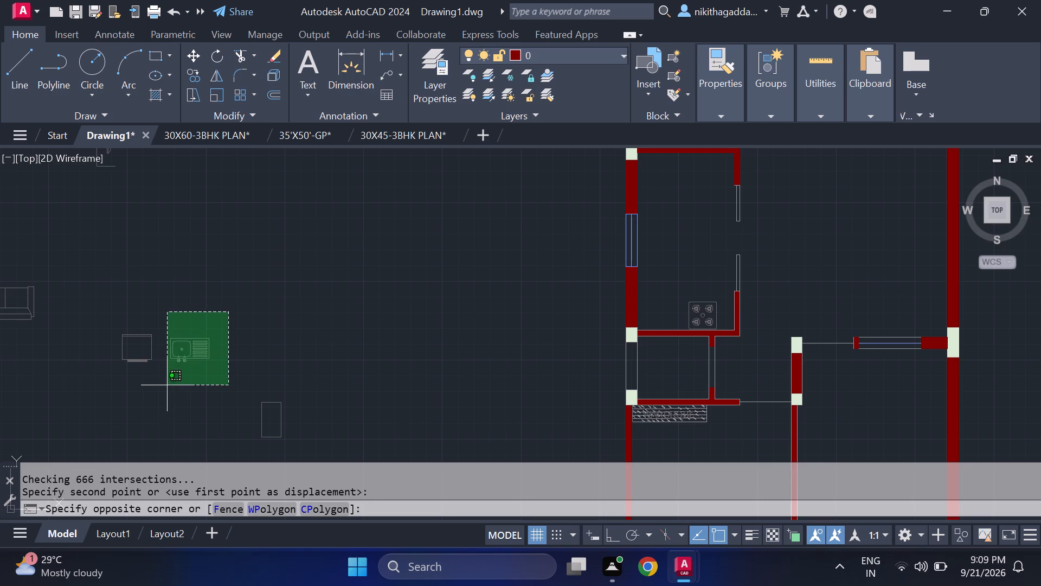
left_click(166, 385)
type("ro")
key("Return")
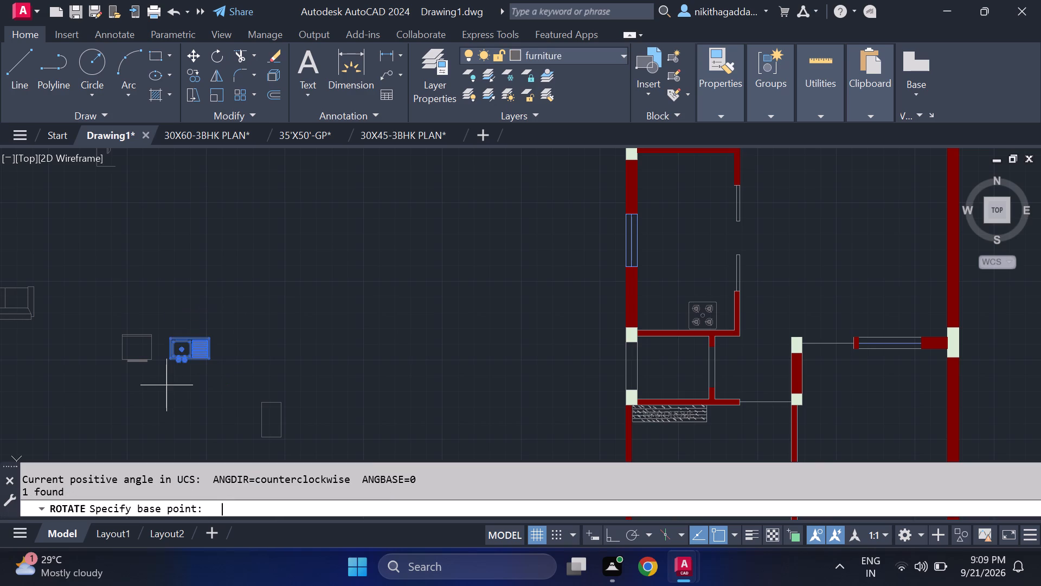
scroll(173, 377, "up", 3)
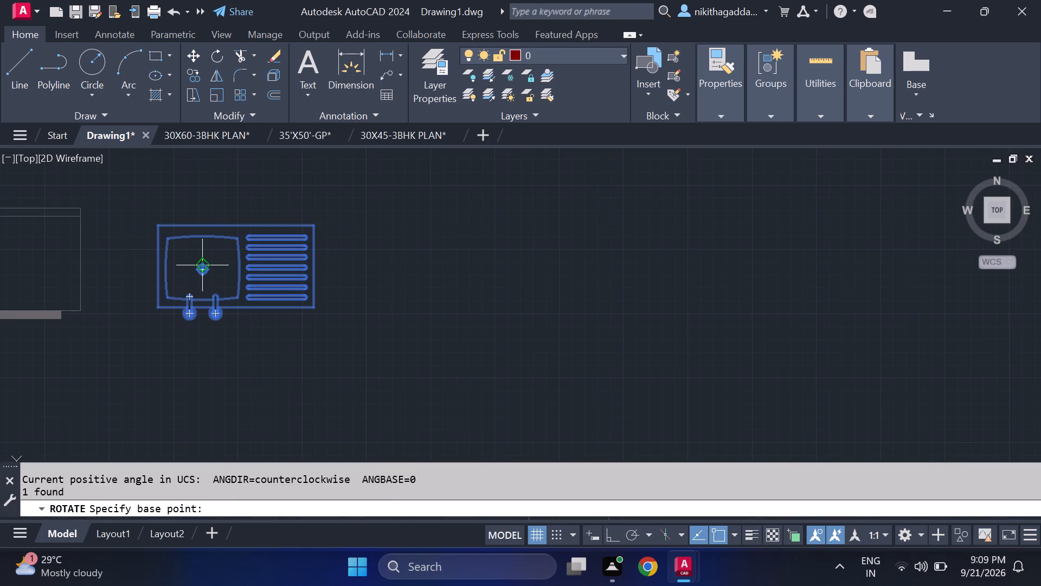
left_click(203, 265)
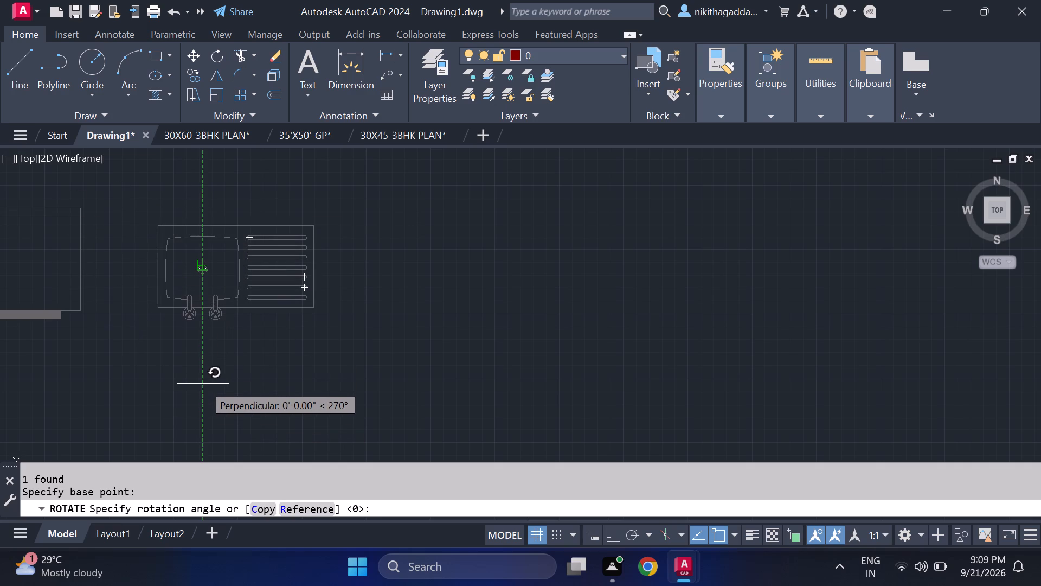
key("F8")
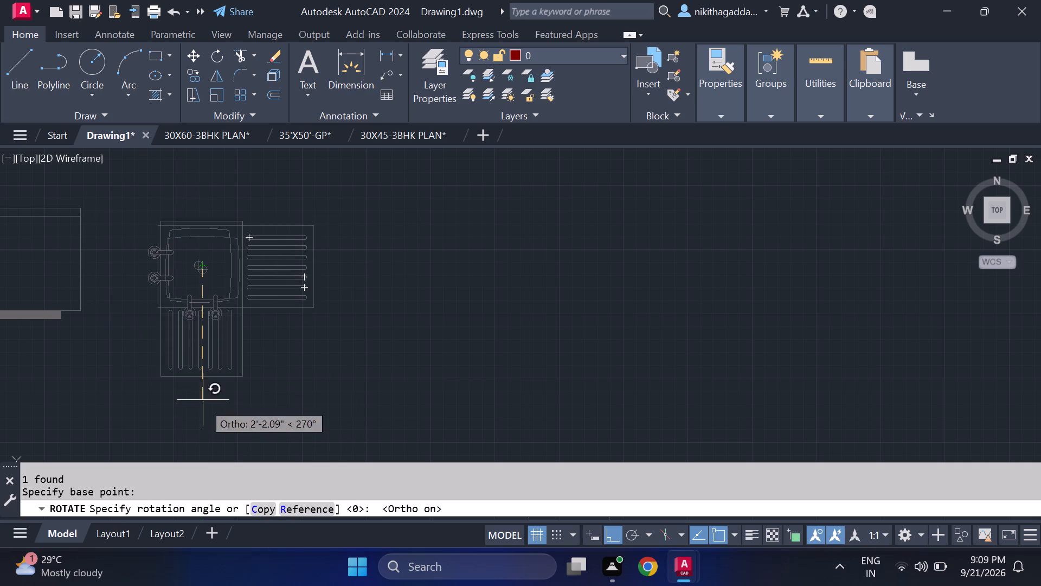
left_click(200, 428)
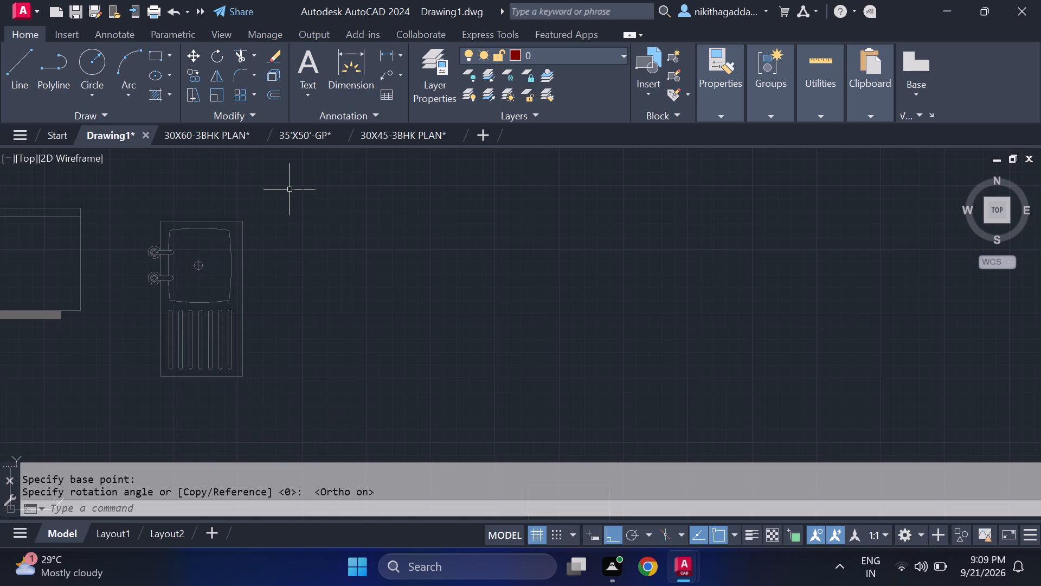
Move the rotated kitchen sink into the kitchen, along its left wall just above the window, with Ortho off.
left_click(290, 188)
left_click(144, 402)
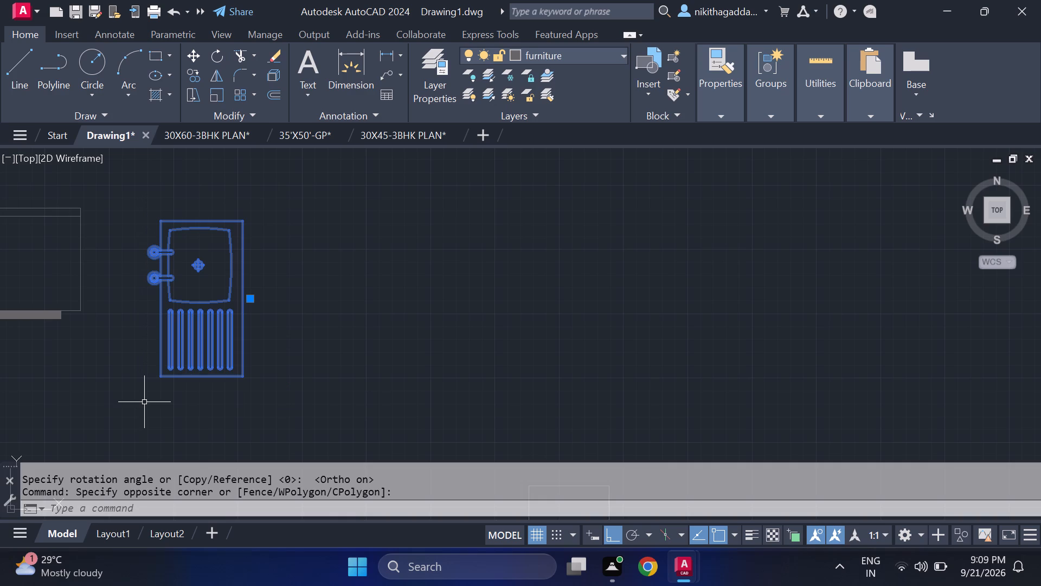
key("m")
key("Return")
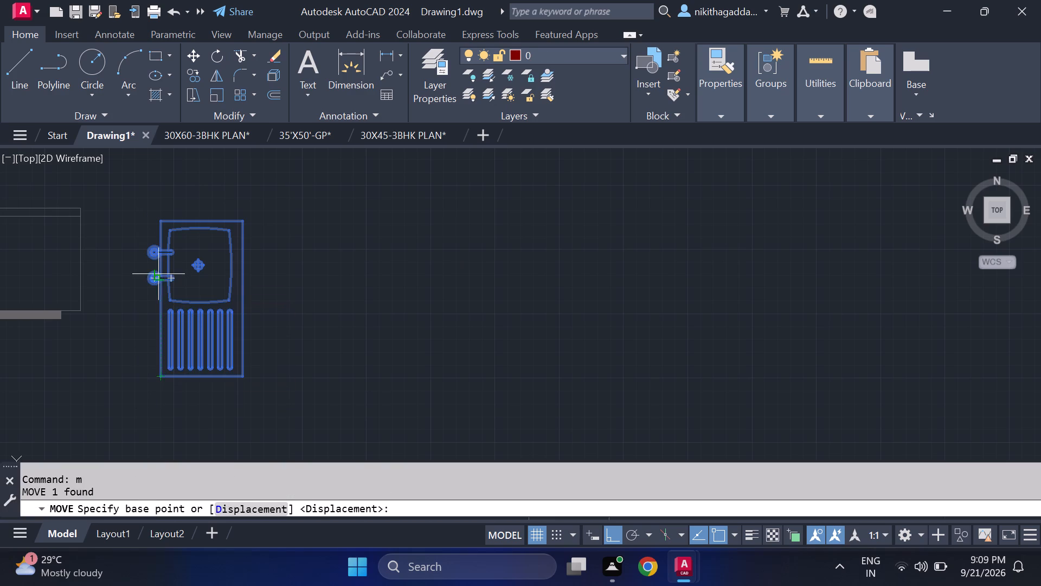
left_click(158, 274)
scroll(633, 264, "down", 3)
middle_click_drag(637, 273, 25, 284)
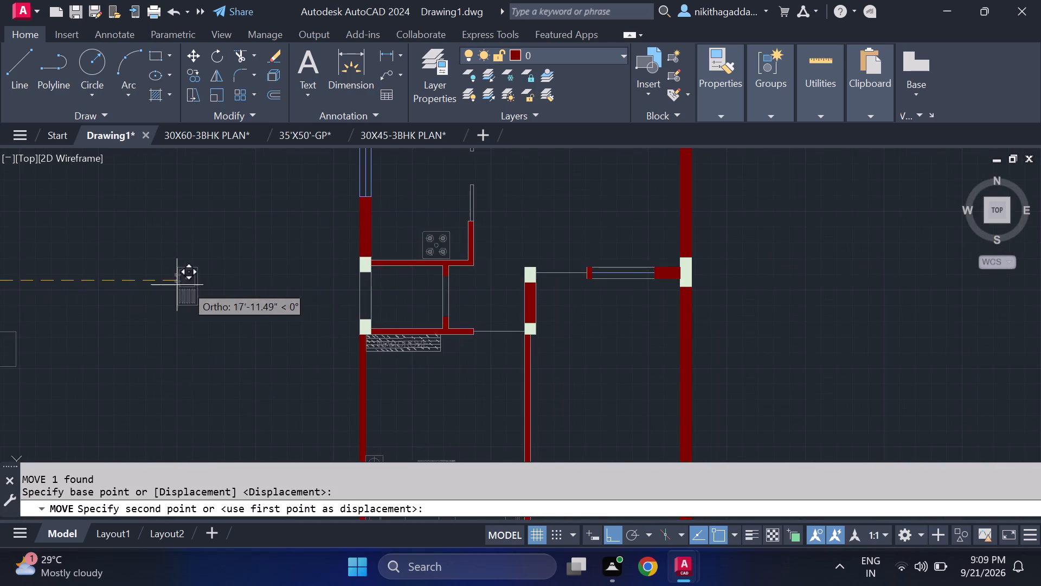
middle_click_drag(397, 200, 397, 301)
key("F8")
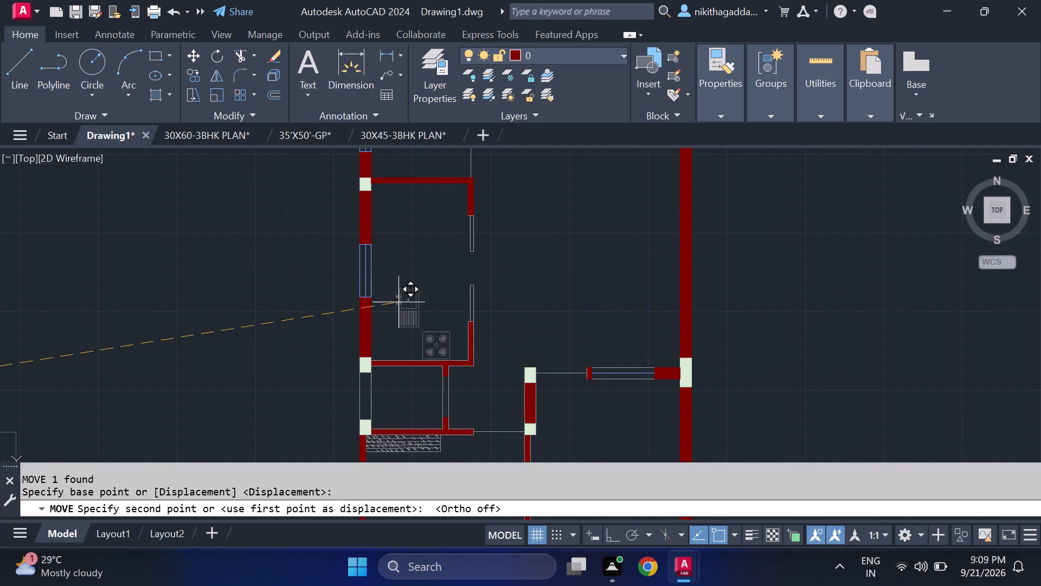
middle_click_drag(399, 302, 422, 344)
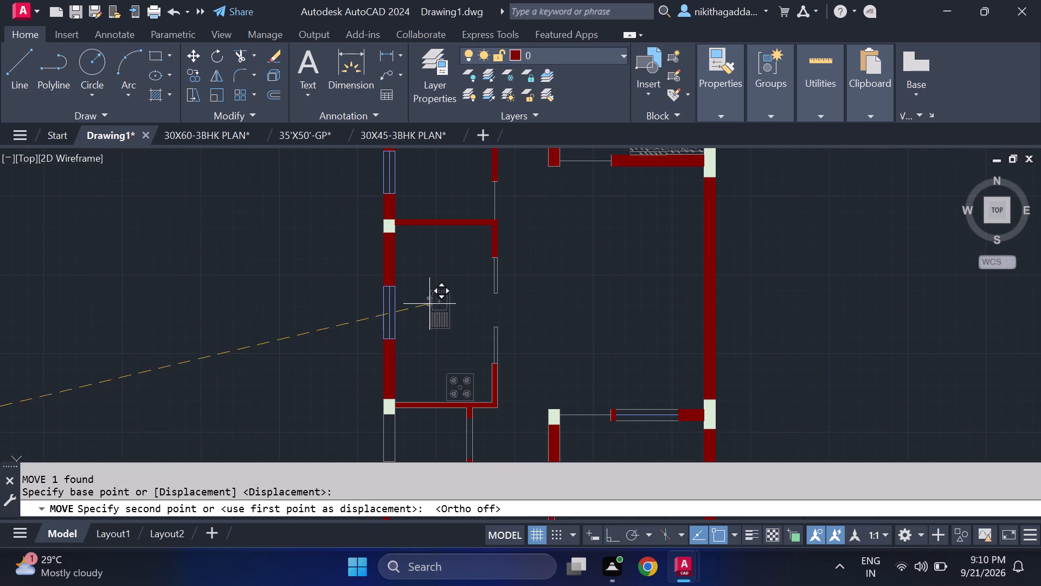
scroll(423, 295, "up", 1)
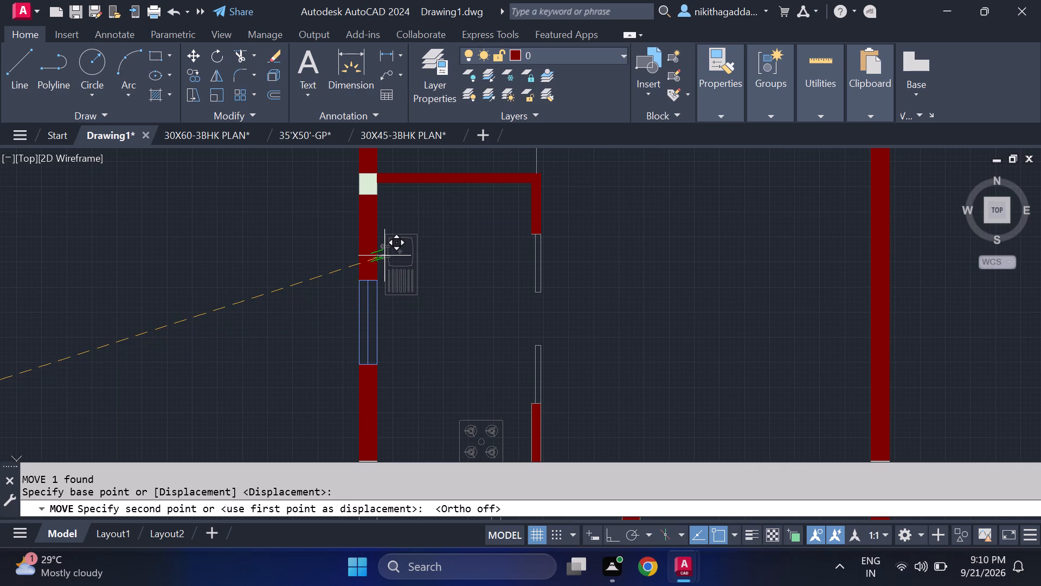
scroll(384, 256, "up", 2)
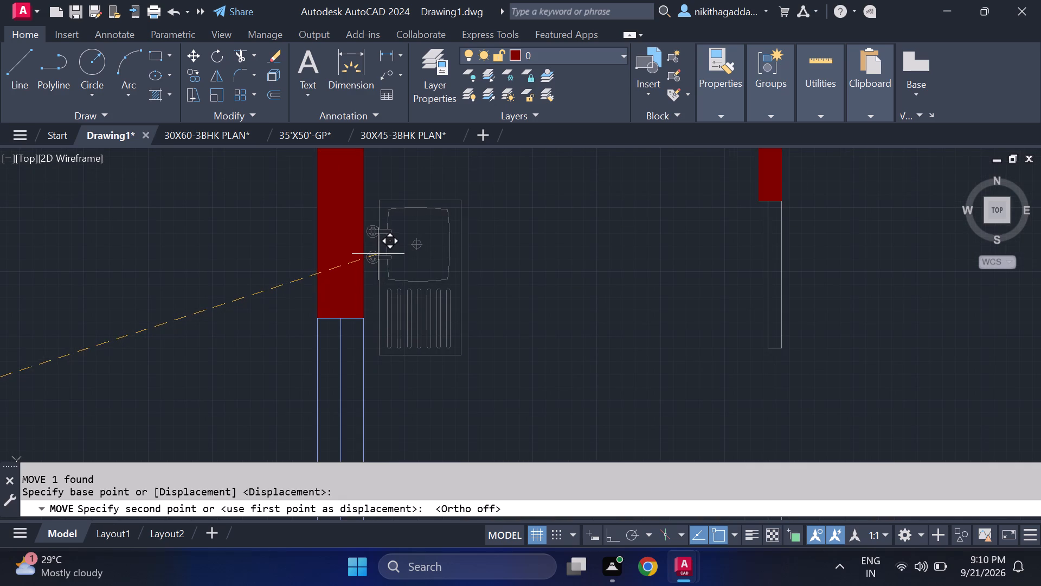
left_click(378, 254)
Move the loose refrigerator with the open door into the kitchen's top-right corner, with its back against the top wall.
scroll(365, 277, "down", 2)
scroll(192, 372, "down", 2)
middle_click_drag(139, 382, 249, 372)
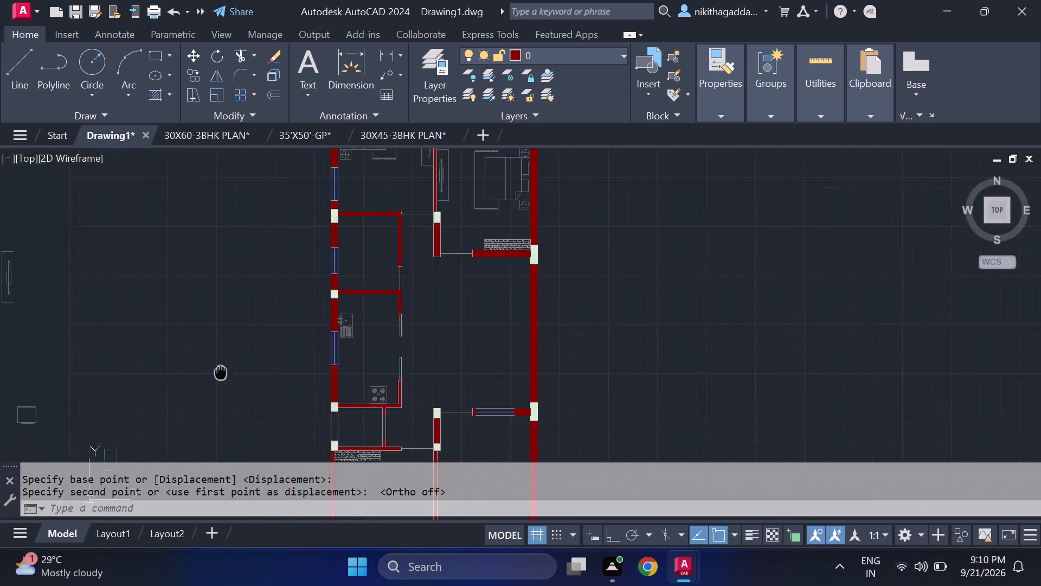
middle_click_drag(249, 372, 534, 316)
scroll(495, 321, "down", 1)
middle_click_drag(405, 387, 422, 334)
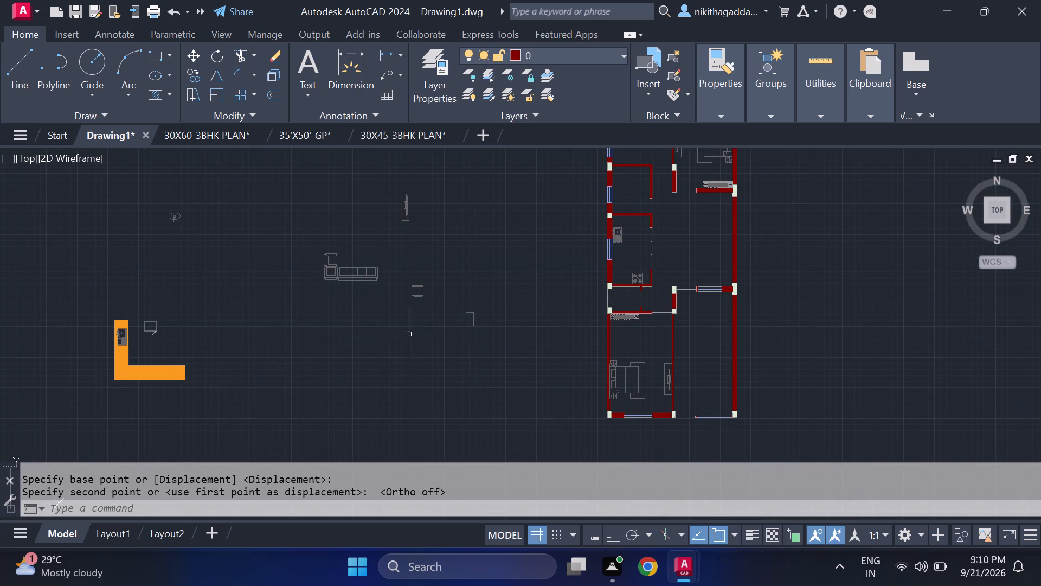
scroll(140, 329, "up", 2)
left_click(202, 294)
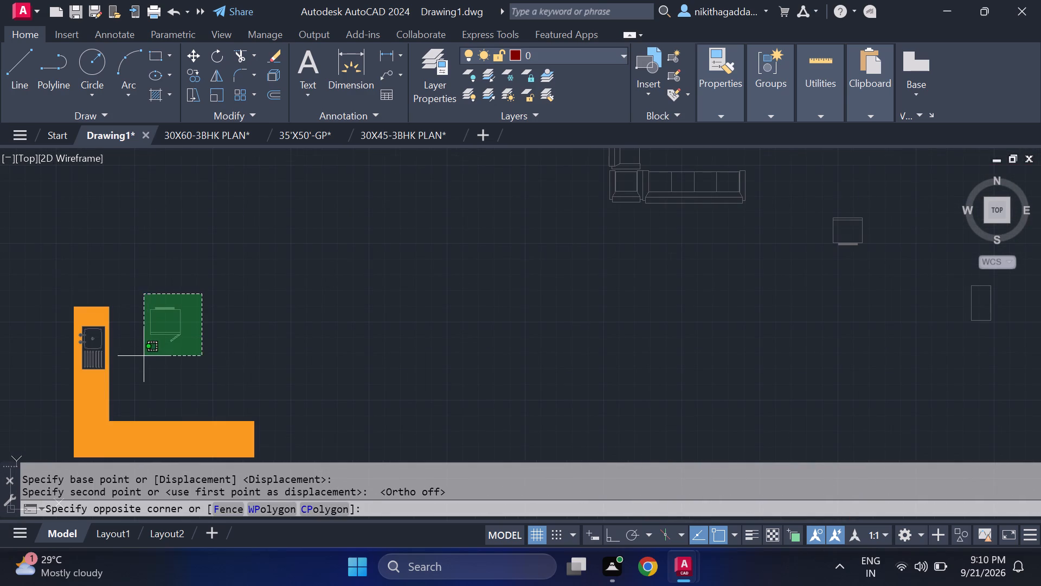
left_click(140, 359)
scroll(199, 347, "up", 3)
scroll(199, 347, "down", 2)
key("m")
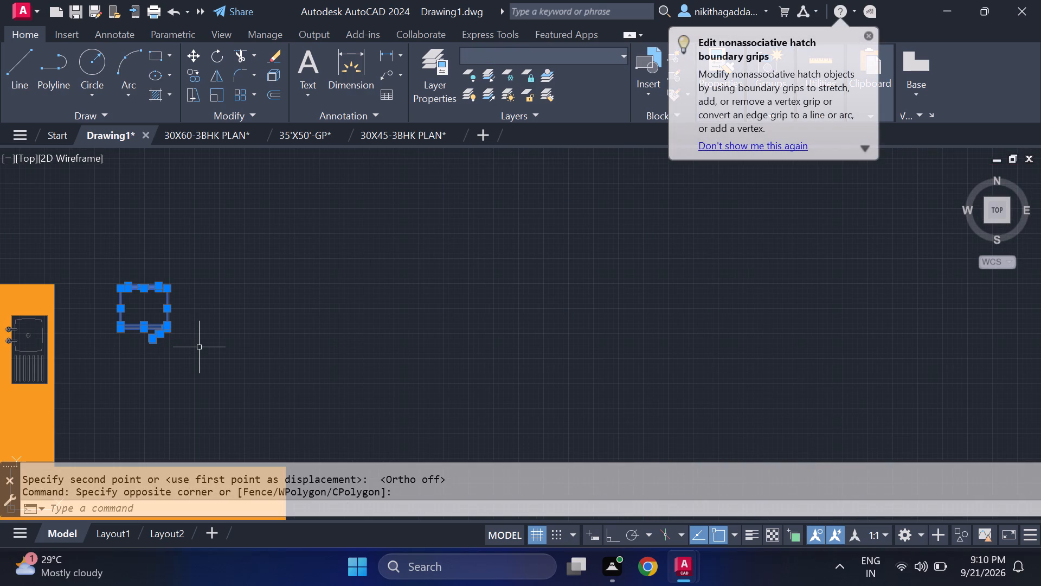
key("Return")
left_click(168, 286)
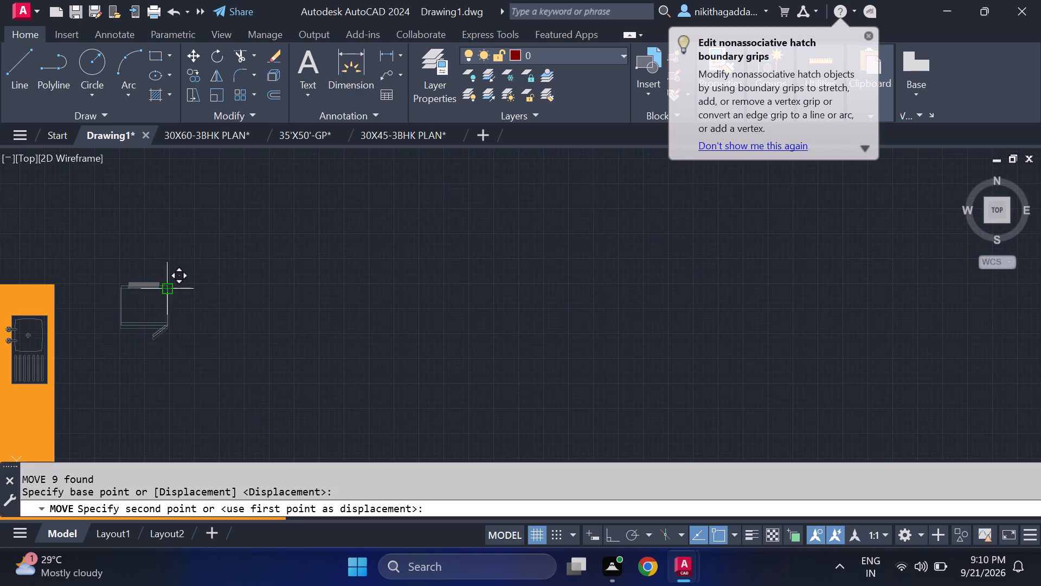
scroll(518, 262, "down", 2)
middle_click_drag(597, 269, 311, 434)
middle_click_drag(536, 339, 210, 409)
scroll(547, 353, "up", 2)
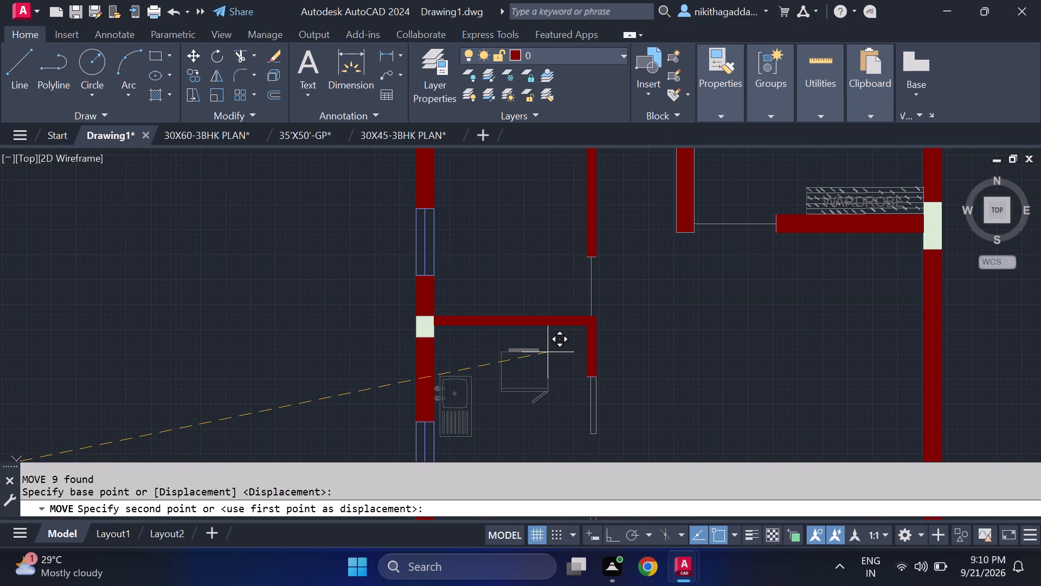
scroll(573, 341, "up", 2)
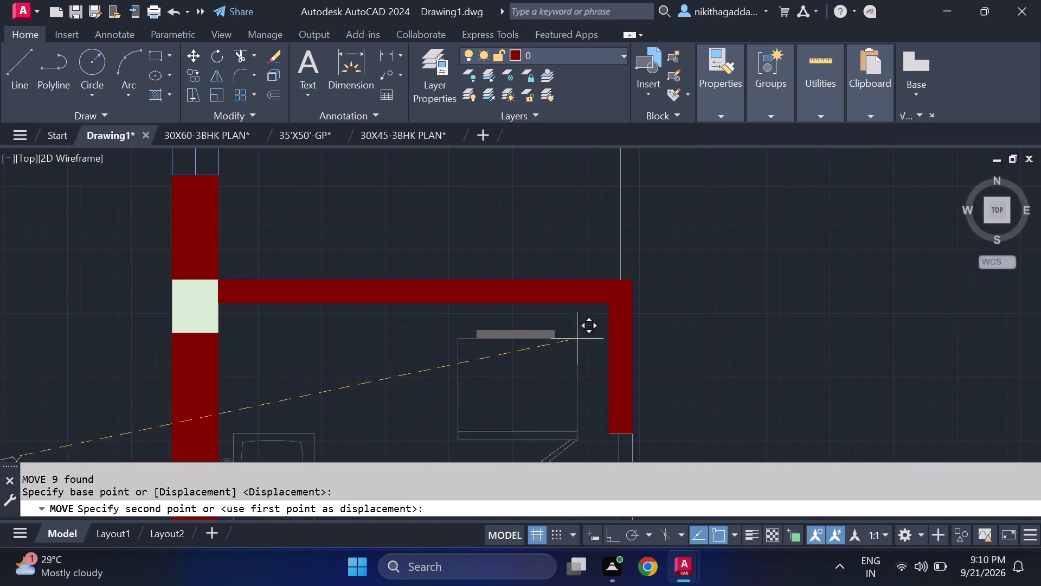
left_click(598, 310)
Shift the refrigerator and its grey rear strip slightly down so the strip clears the kitchen's top wall.
left_click(603, 319)
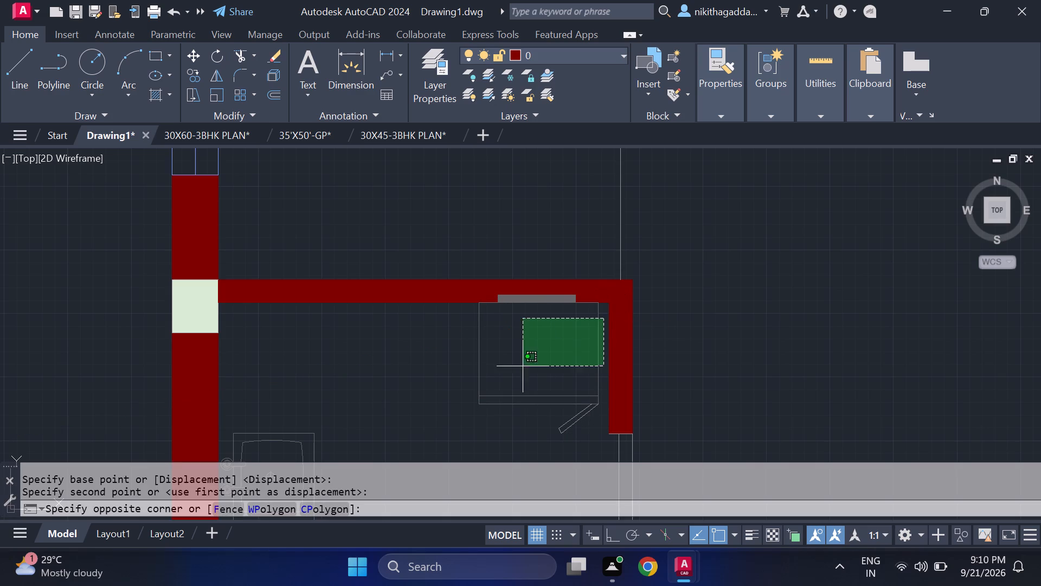
left_click_drag(448, 418, 447, 423)
scroll(561, 295, "up", 2)
left_click(552, 301)
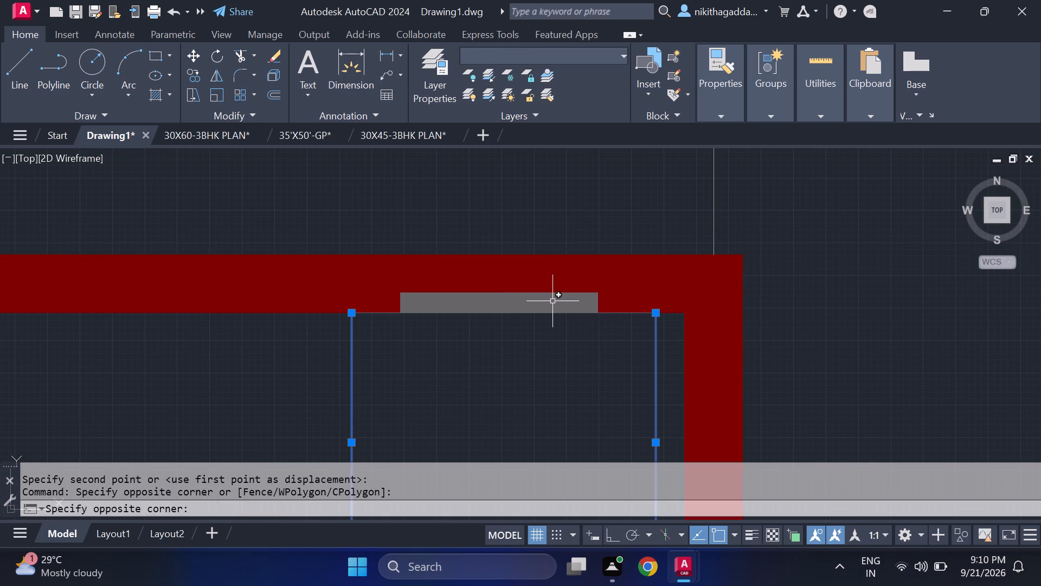
left_click(383, 315)
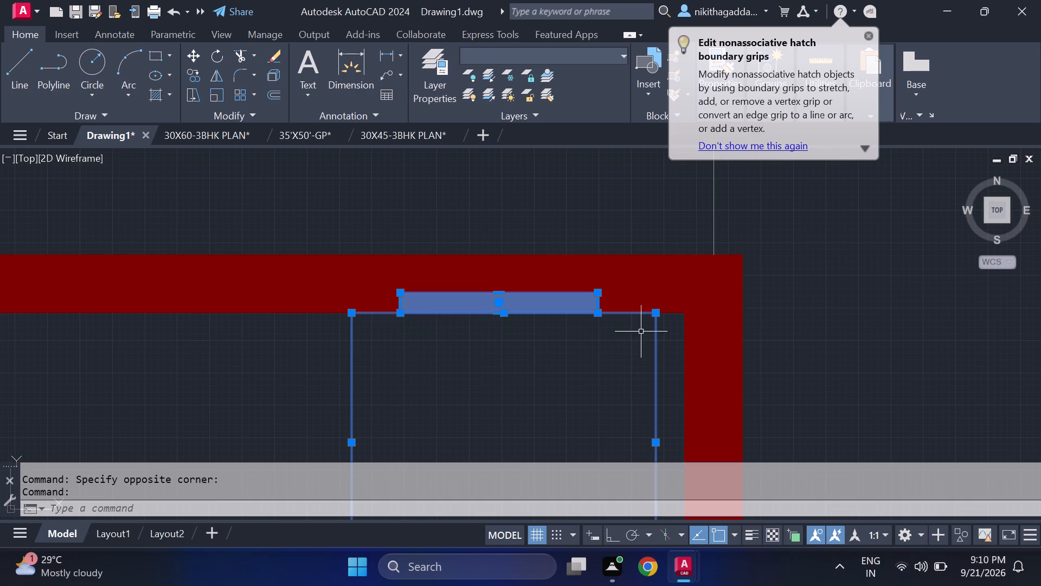
scroll(625, 349, "down", 3)
key("m")
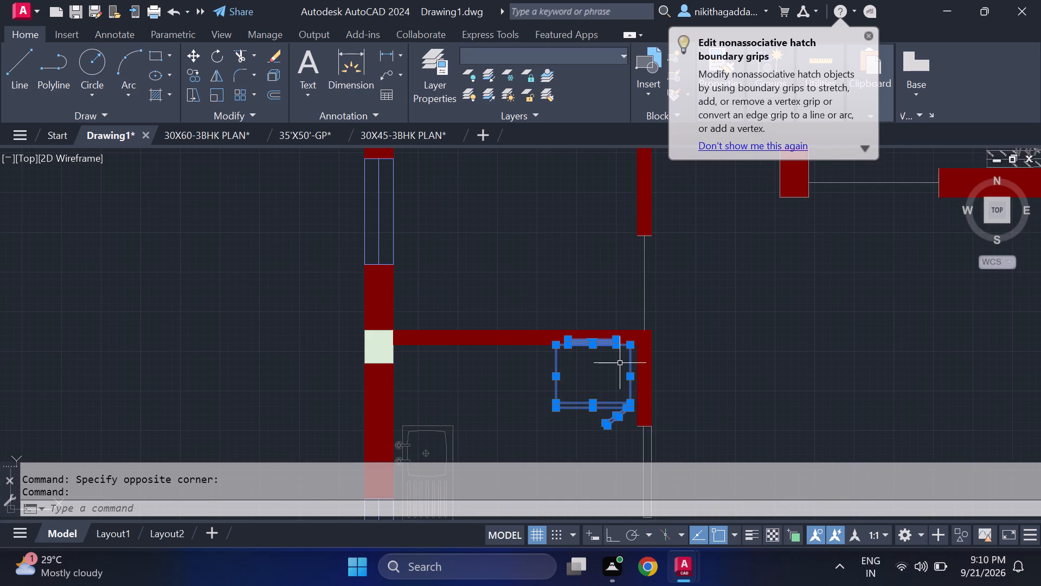
key("Return")
scroll(619, 341, "up", 2)
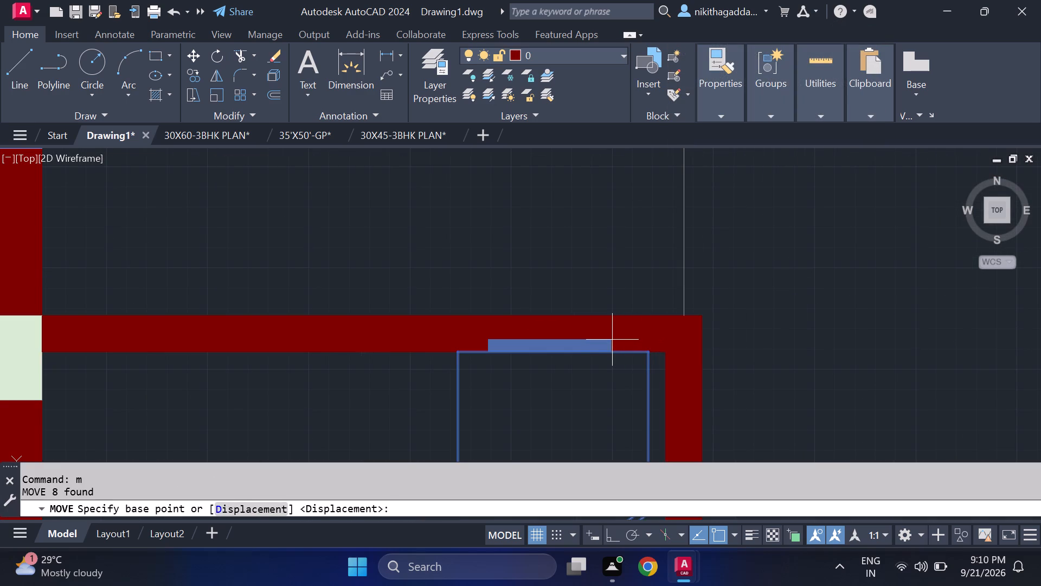
left_click(611, 341)
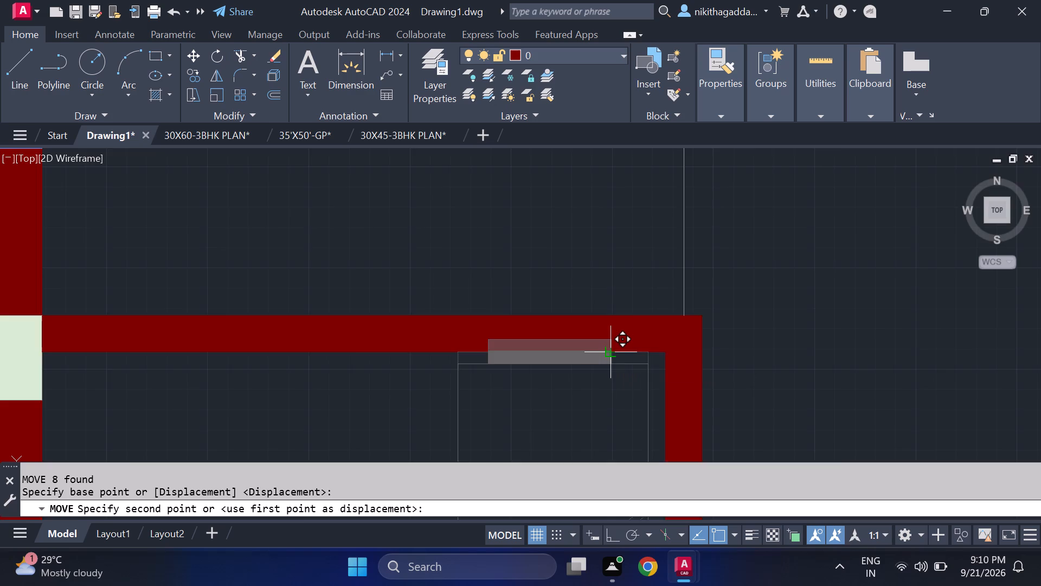
scroll(609, 357, "up", 3)
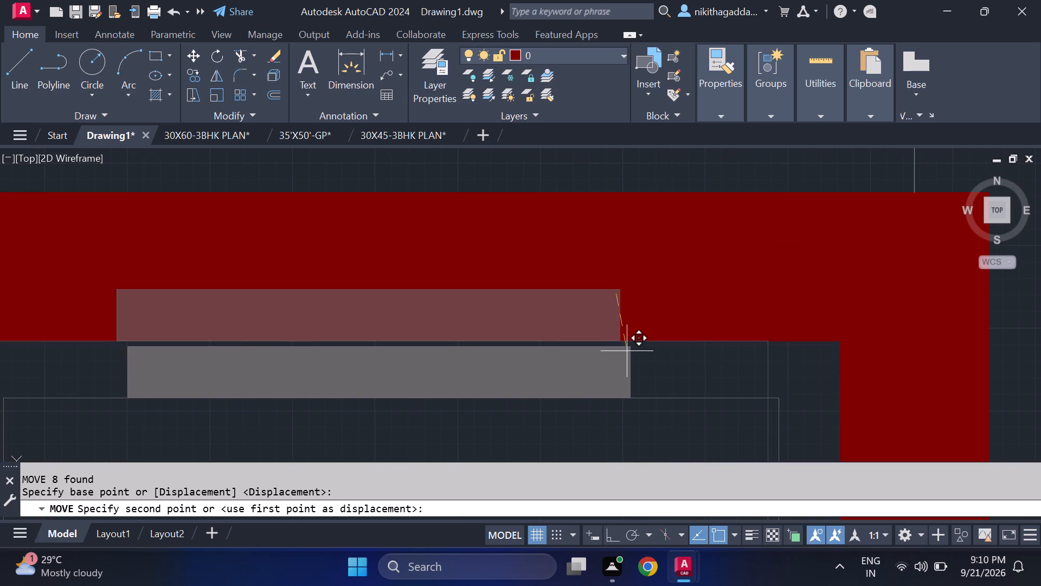
left_click(627, 351)
Move the short stray end line onto the open ends of the refrigerator door's two slanted lines to close the outline.
scroll(638, 352, "down", 5)
scroll(695, 394, "down", 1)
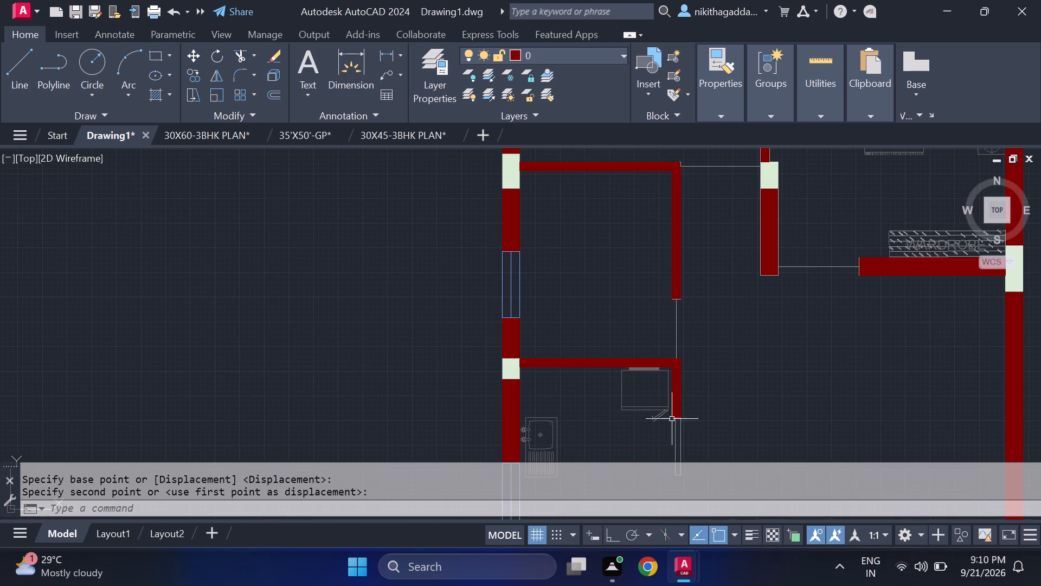
scroll(655, 424, "up", 4)
left_click(650, 377)
left_click(621, 390)
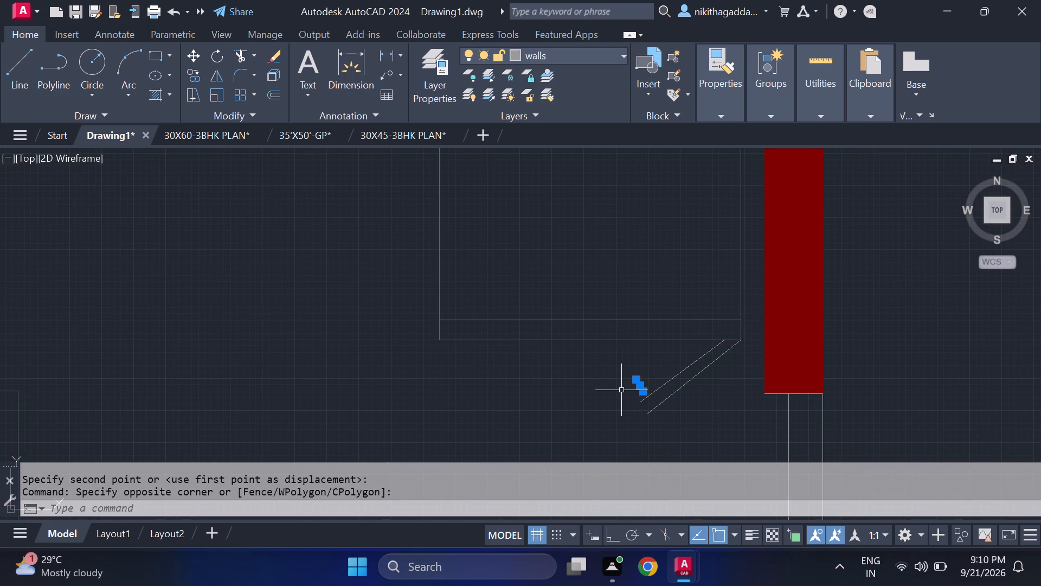
key("m")
key("Return")
scroll(683, 392, "up", 2)
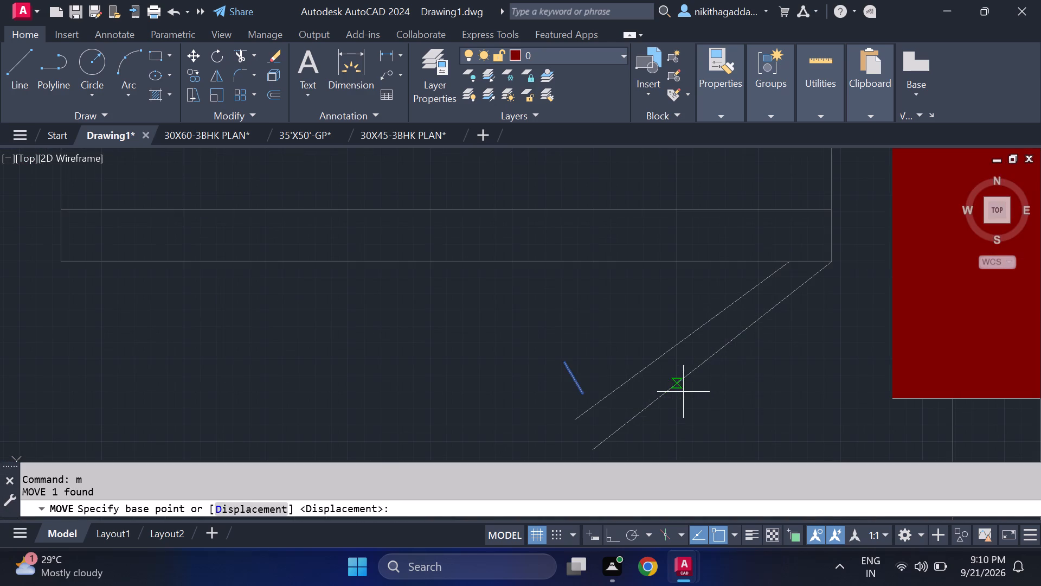
left_click(580, 394)
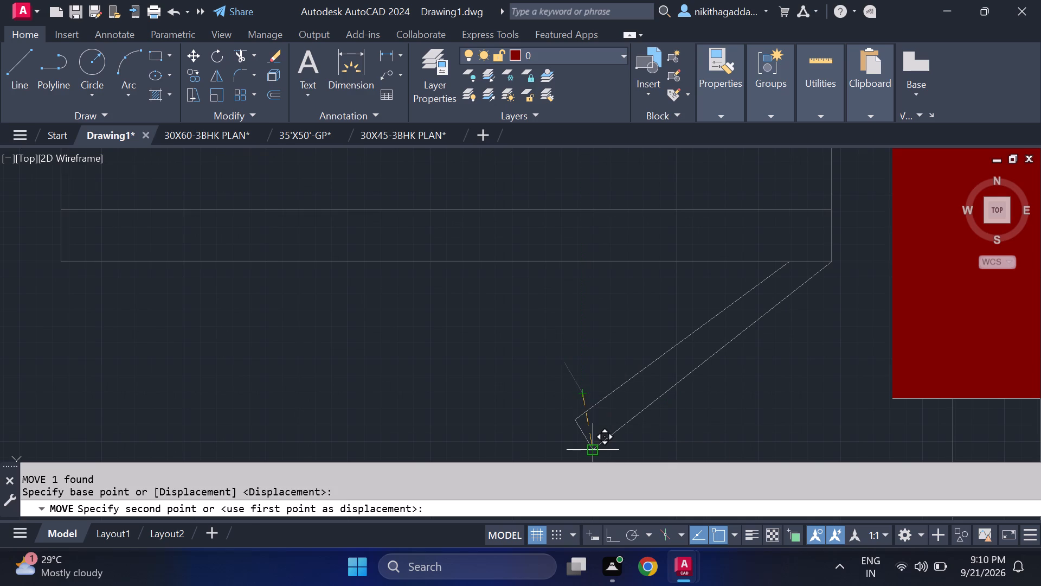
left_click(593, 448)
Assign the refrigerator door's two slanted lines and short end line to the furniture layer.
left_click_drag(696, 415, 662, 415)
left_click(575, 413)
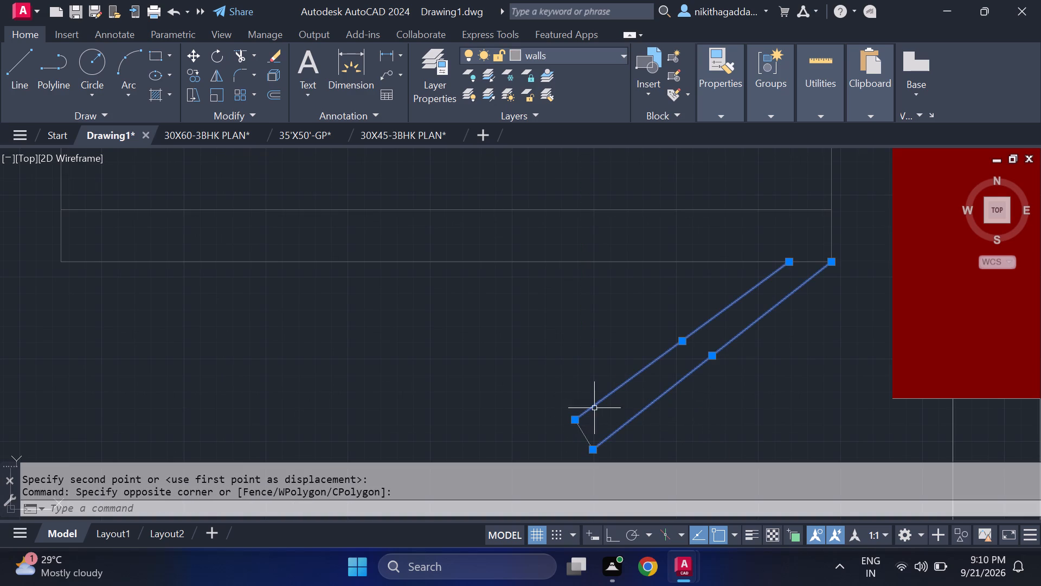
left_click(619, 410)
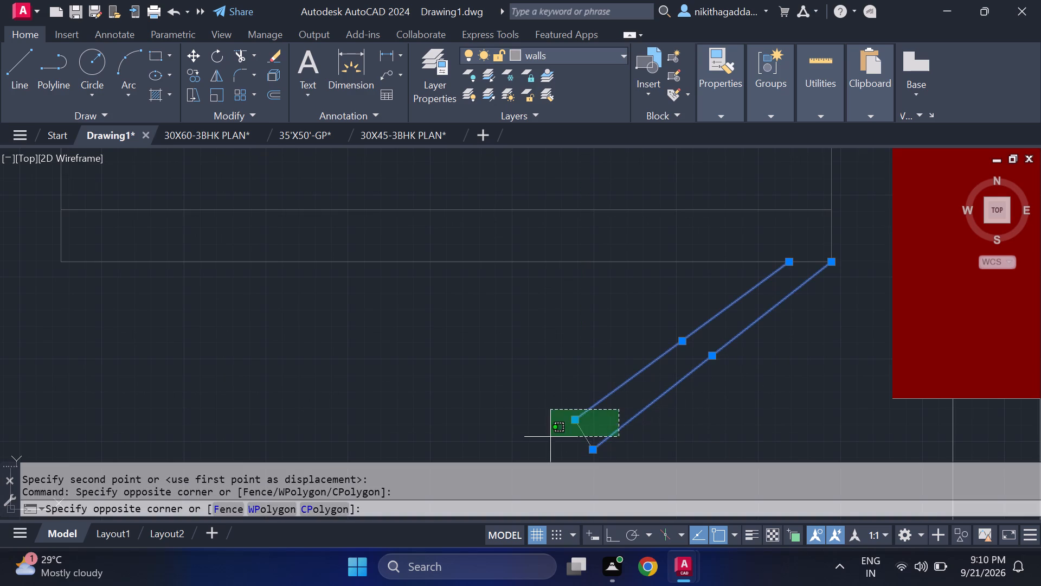
left_click(548, 438)
left_click(615, 59)
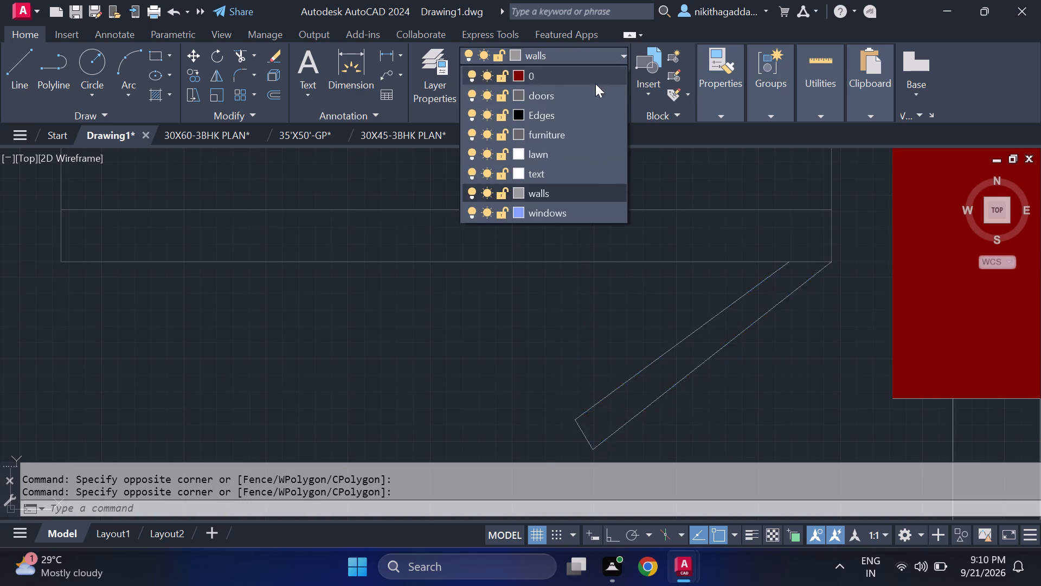
left_click(555, 136)
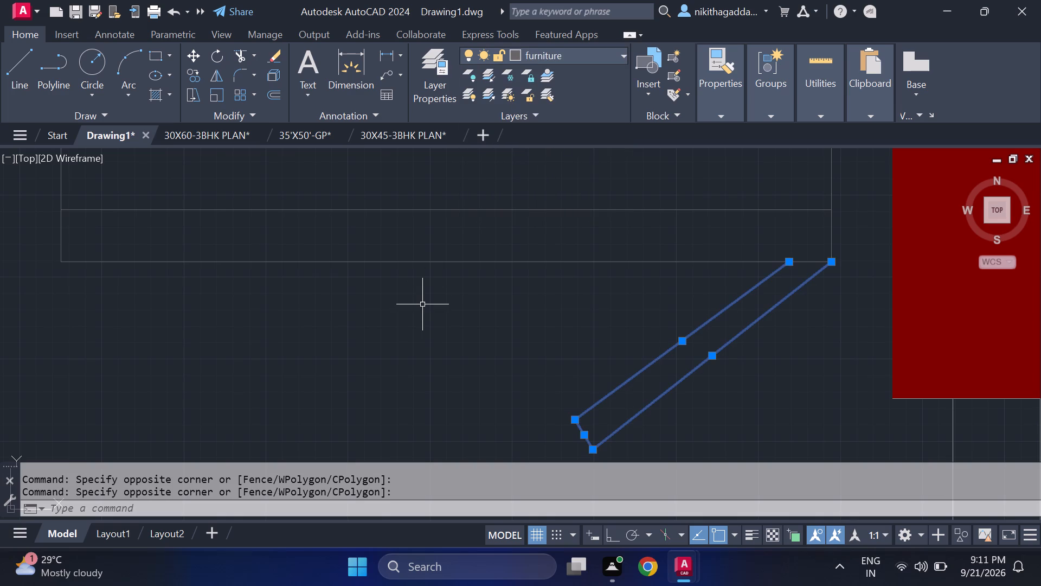
key("Escape")
Delete the loose copy of the sink lying on the orange L-shaped counter outside the floor plan.
scroll(421, 334, "down", 4)
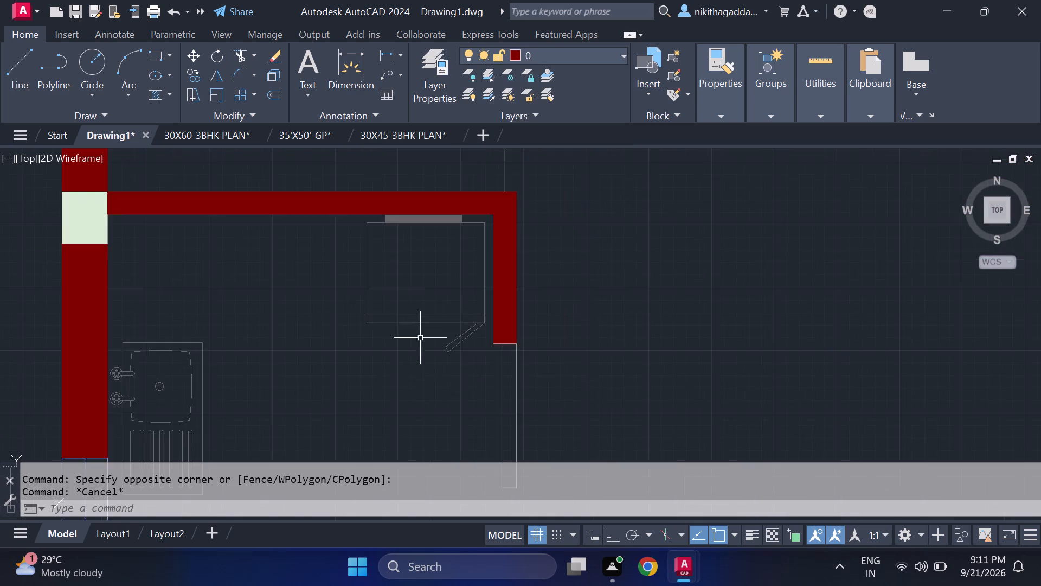
scroll(430, 406, "down", 1)
middle_click_drag(417, 422, 432, 298)
scroll(440, 304, "down", 2)
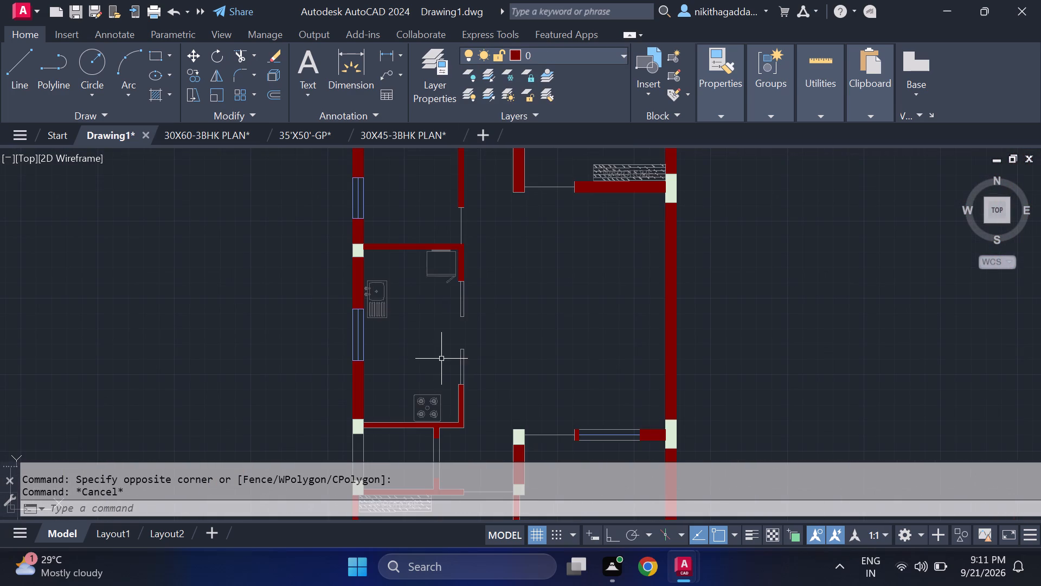
middle_click_drag(434, 349, 667, 264)
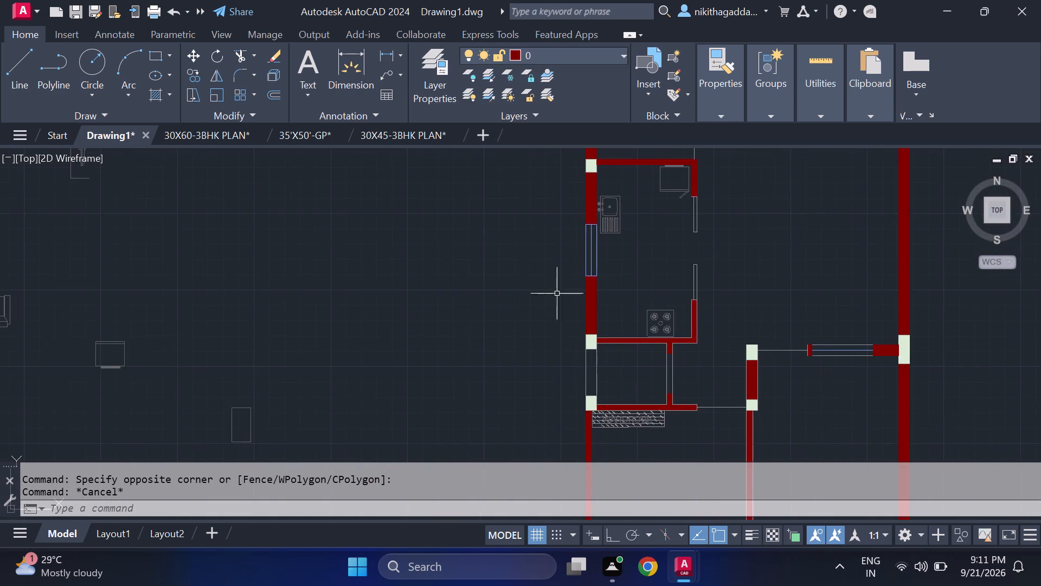
scroll(294, 357, "down", 2)
middle_click_drag(142, 392, 429, 207)
scroll(239, 218, "up", 2)
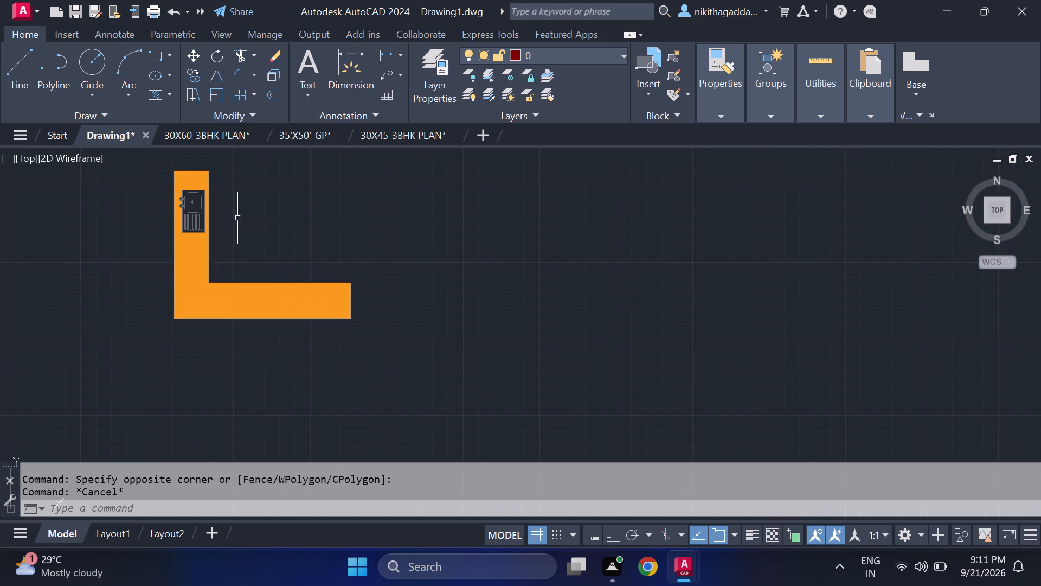
left_click_drag(227, 256, 221, 259)
left_click(162, 301)
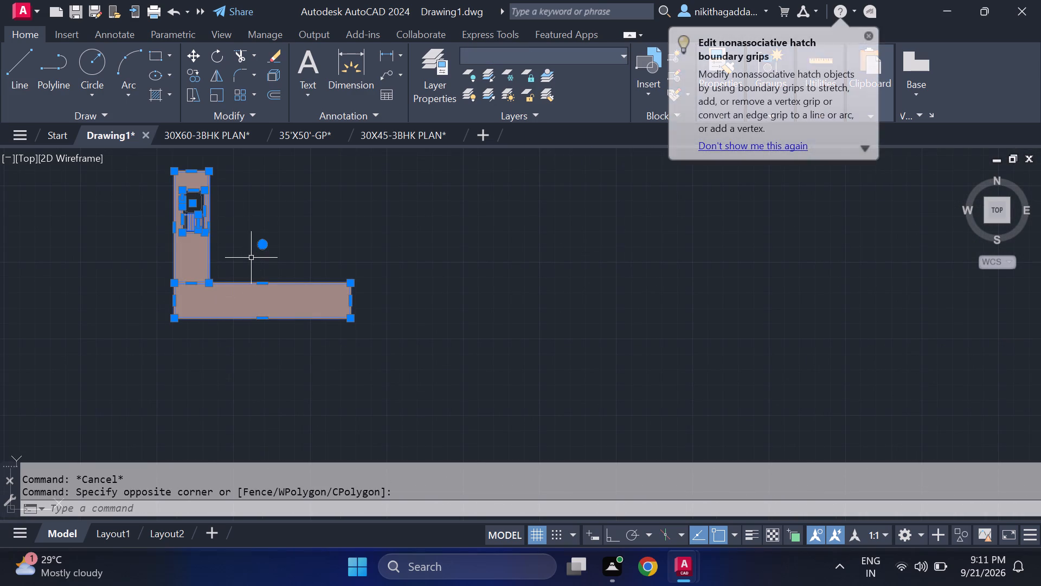
key("Escape")
scroll(219, 225, "up", 2)
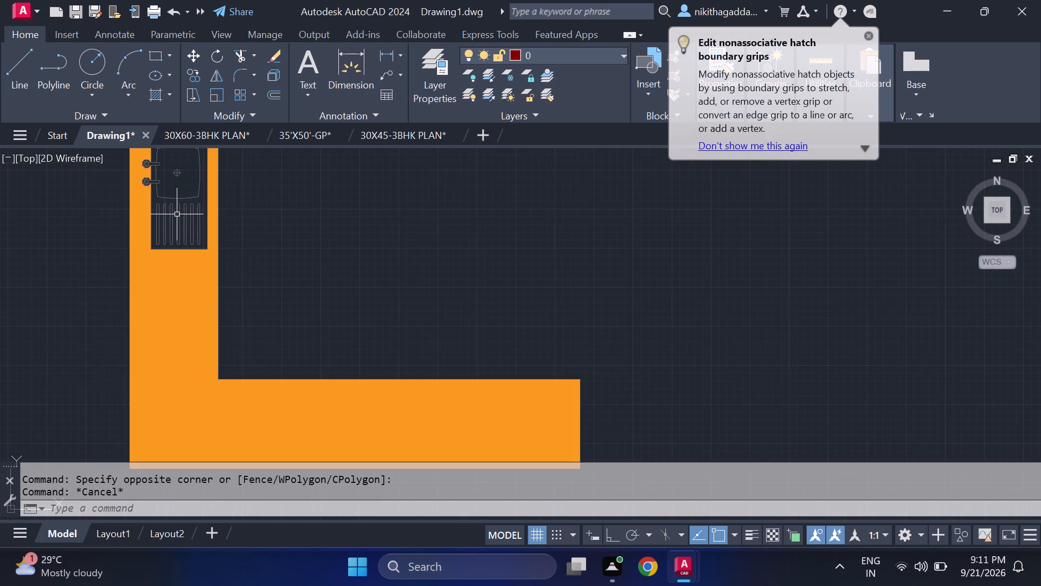
left_click(185, 190)
left_click(157, 228)
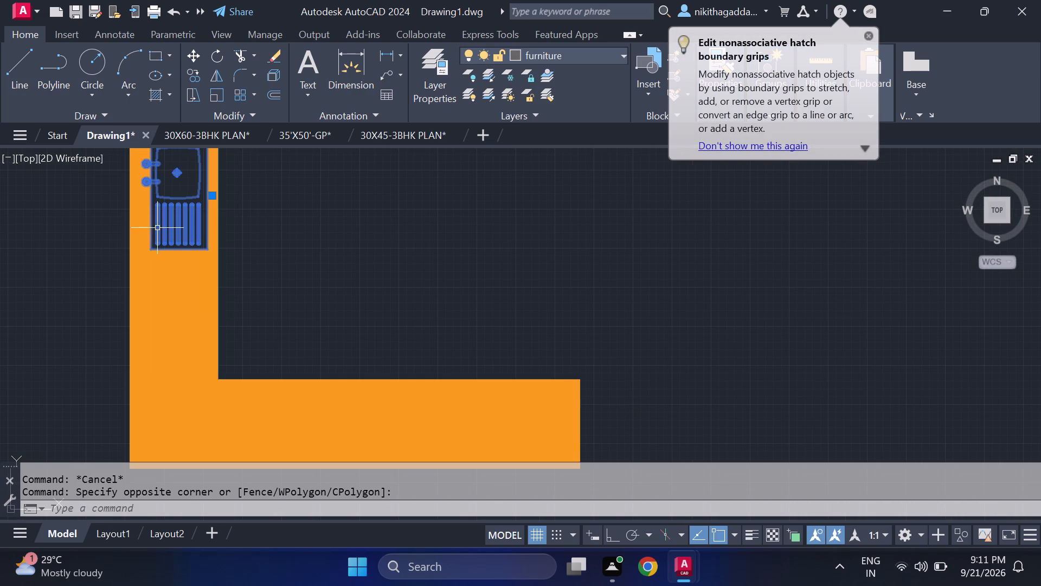
key("Delete")
Delete the loose orange L-shaped counter hatch and the single line left behind beside it.
scroll(124, 163, "up", 2)
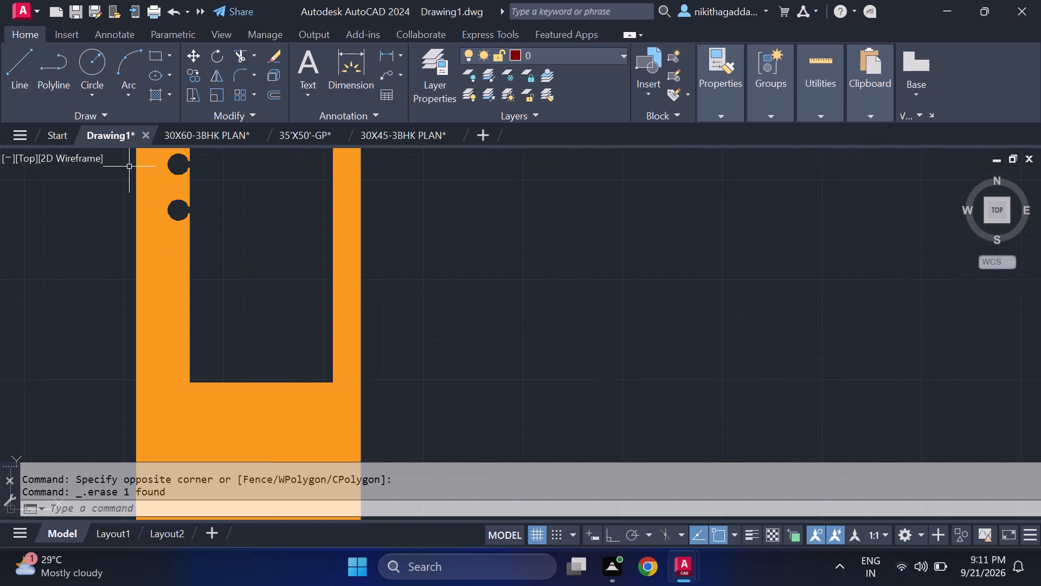
left_click(184, 203)
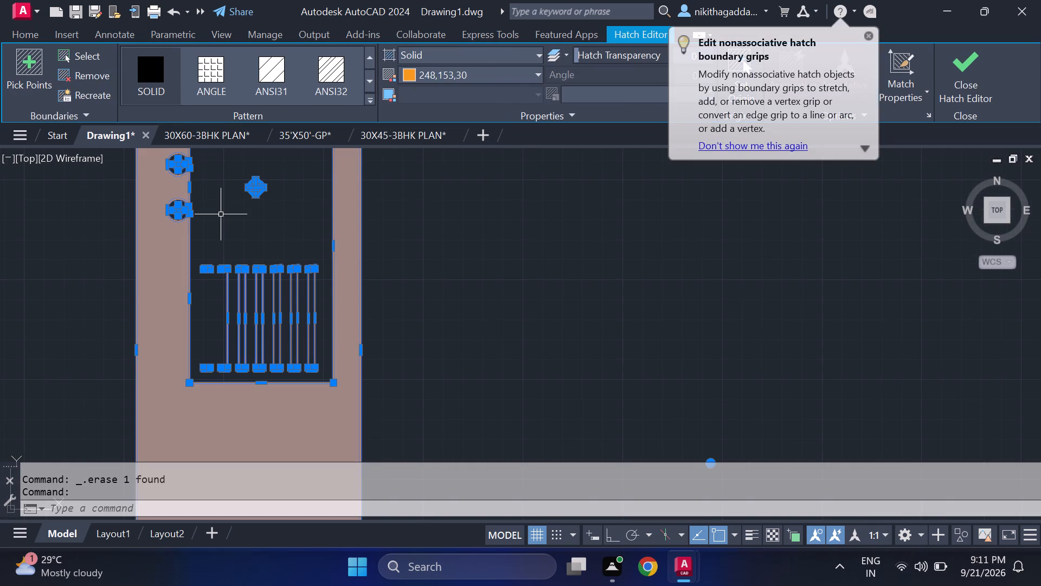
key("Delete")
scroll(223, 235, "down", 5)
left_click_drag(287, 246, 269, 258)
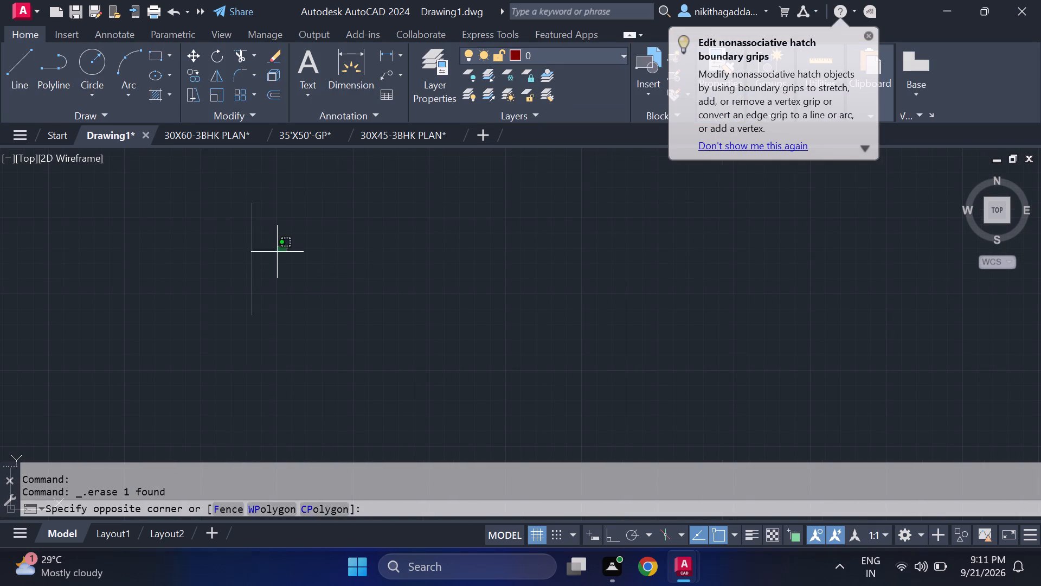
left_click(183, 315)
key("Delete")
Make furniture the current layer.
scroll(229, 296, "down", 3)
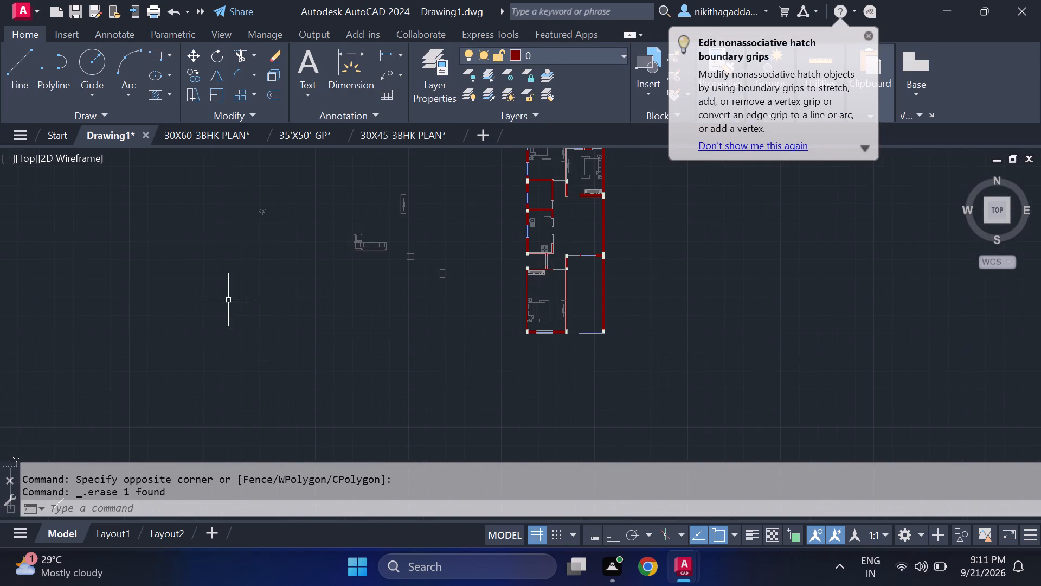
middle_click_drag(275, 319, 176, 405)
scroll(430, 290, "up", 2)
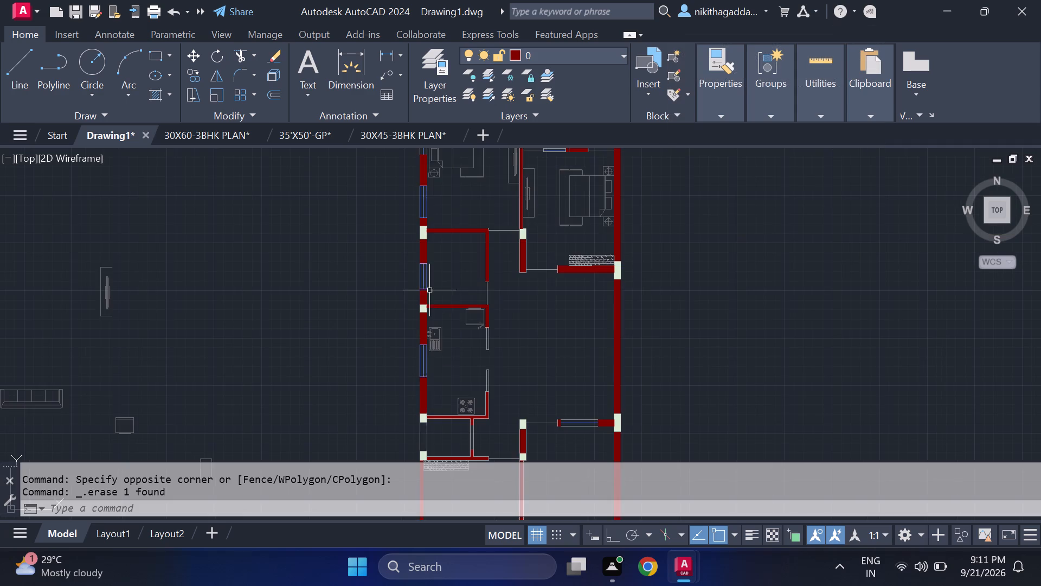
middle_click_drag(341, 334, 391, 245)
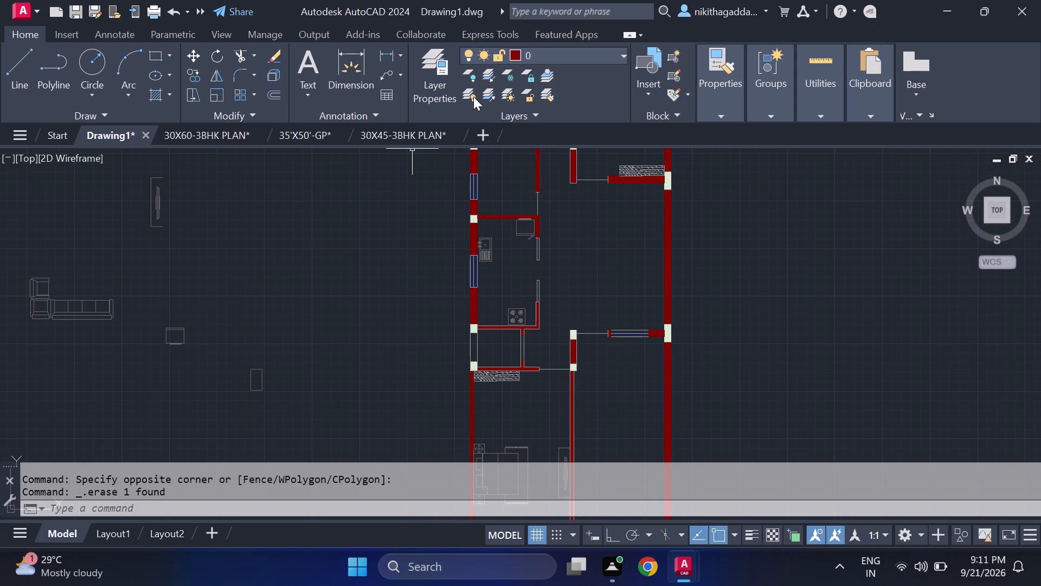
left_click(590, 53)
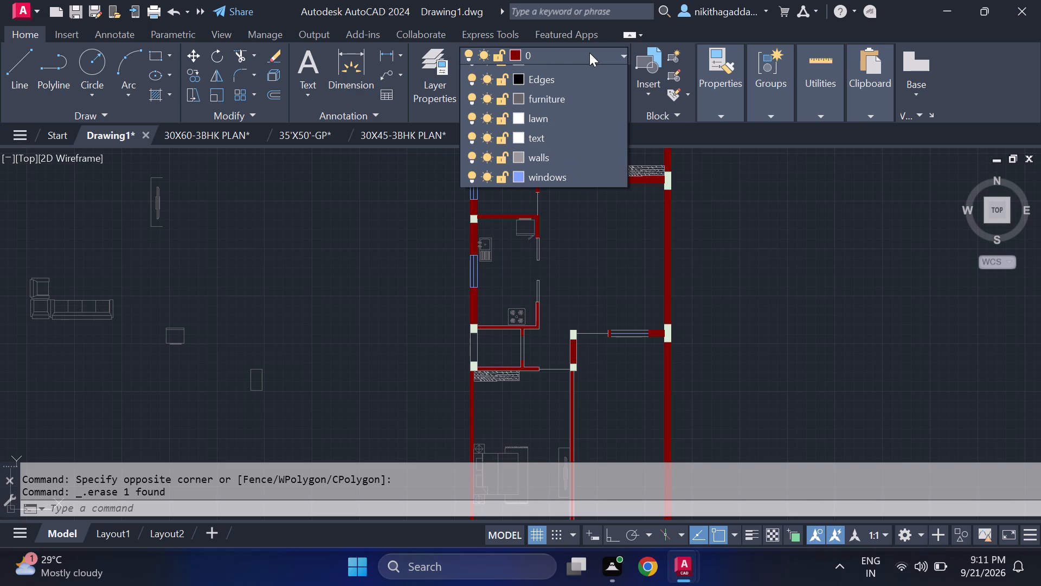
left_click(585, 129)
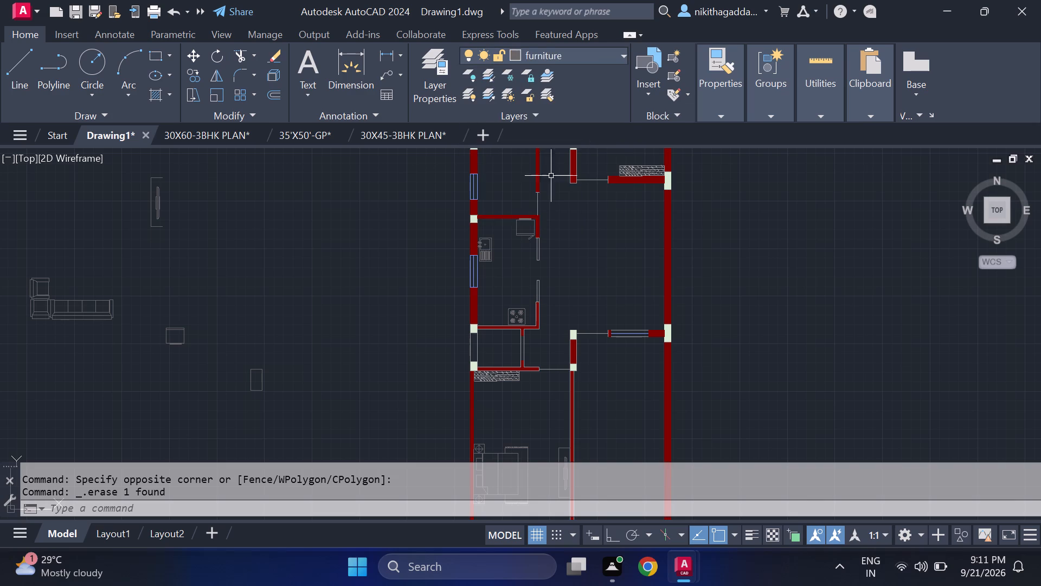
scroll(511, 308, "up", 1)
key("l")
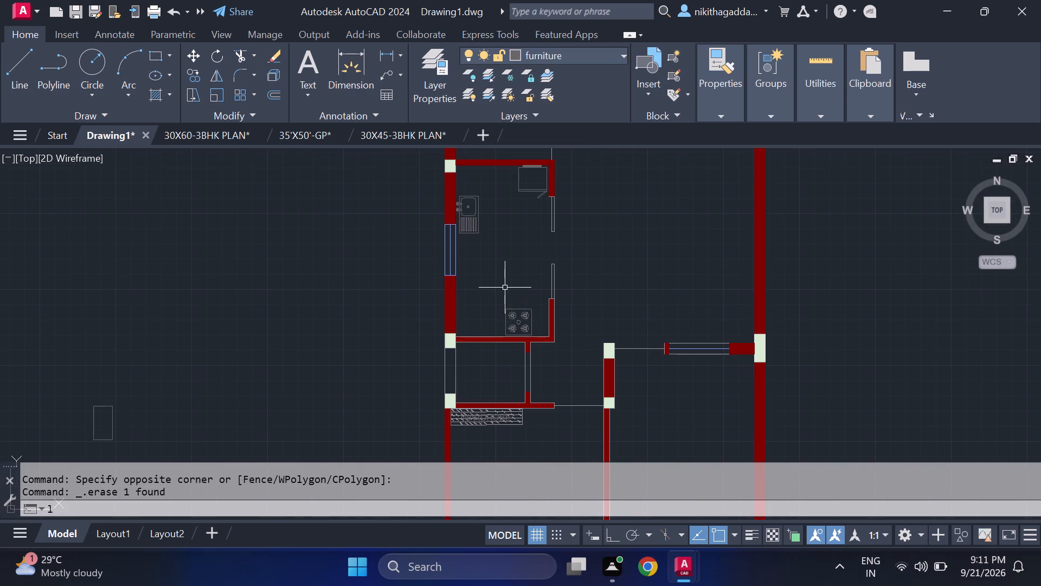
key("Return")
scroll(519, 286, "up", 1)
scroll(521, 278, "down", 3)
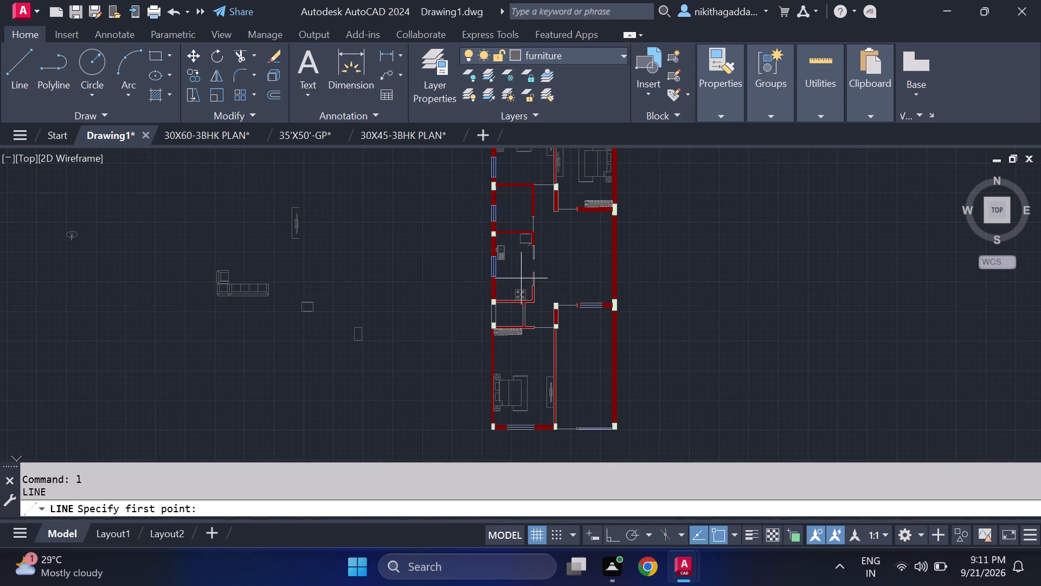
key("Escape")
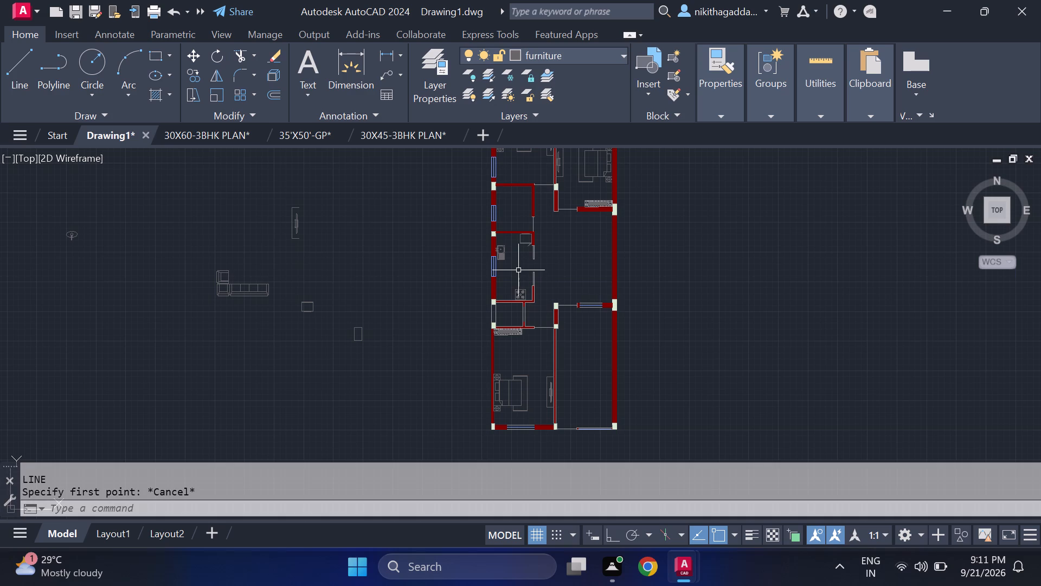
Change the text layer's colour to black (index colour 250) and make text the current layer.
left_click(601, 57)
left_click(520, 173)
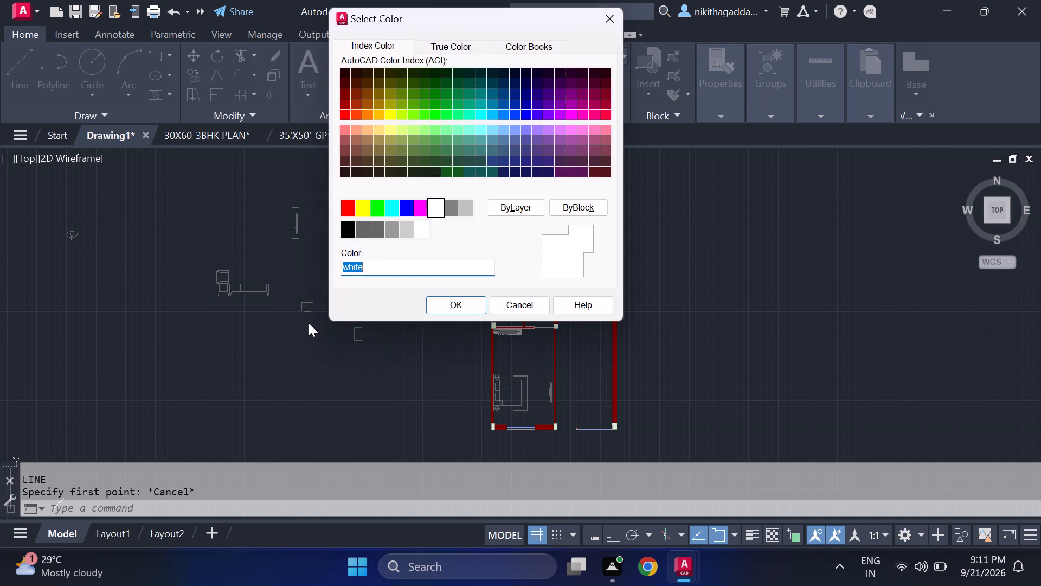
left_click(346, 220)
left_click(464, 302)
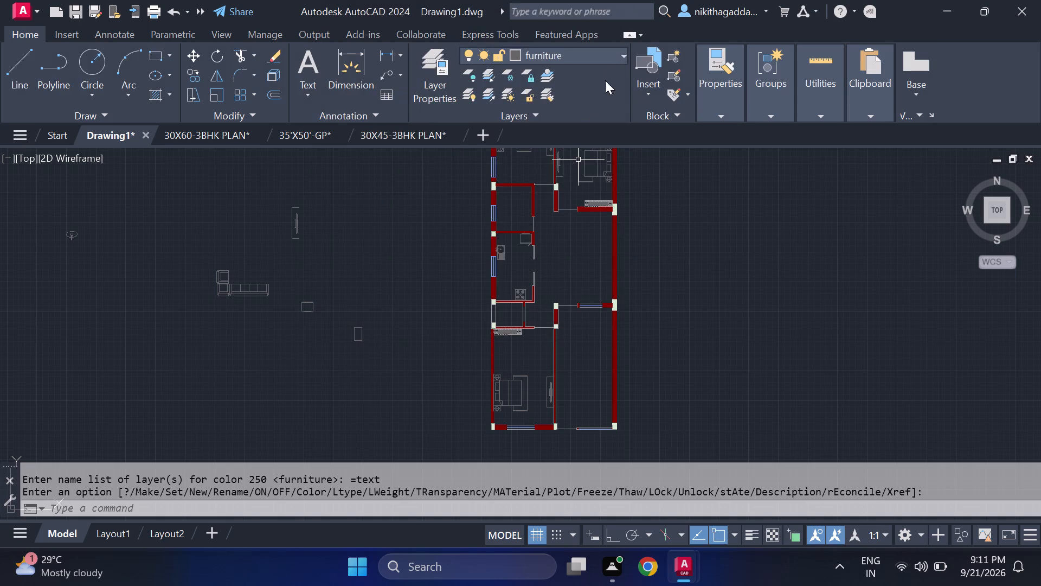
left_click(612, 50)
left_click(541, 174)
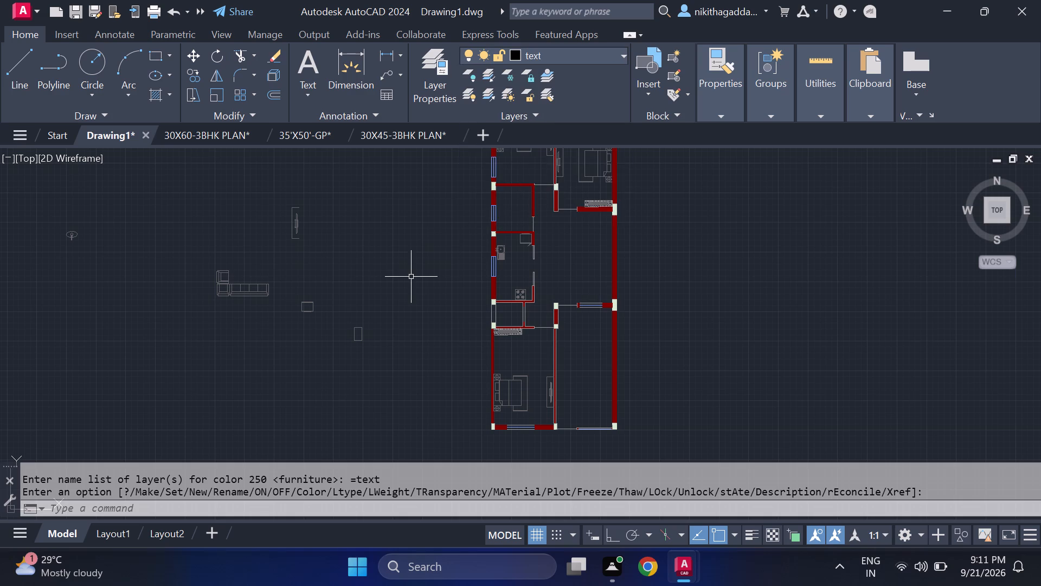
With Ortho on, draw the counter's front edge above the stove, running about 4'-5" left from the kitchen's lower right wall.
scroll(410, 277, "up", 2)
key("l")
key("Return")
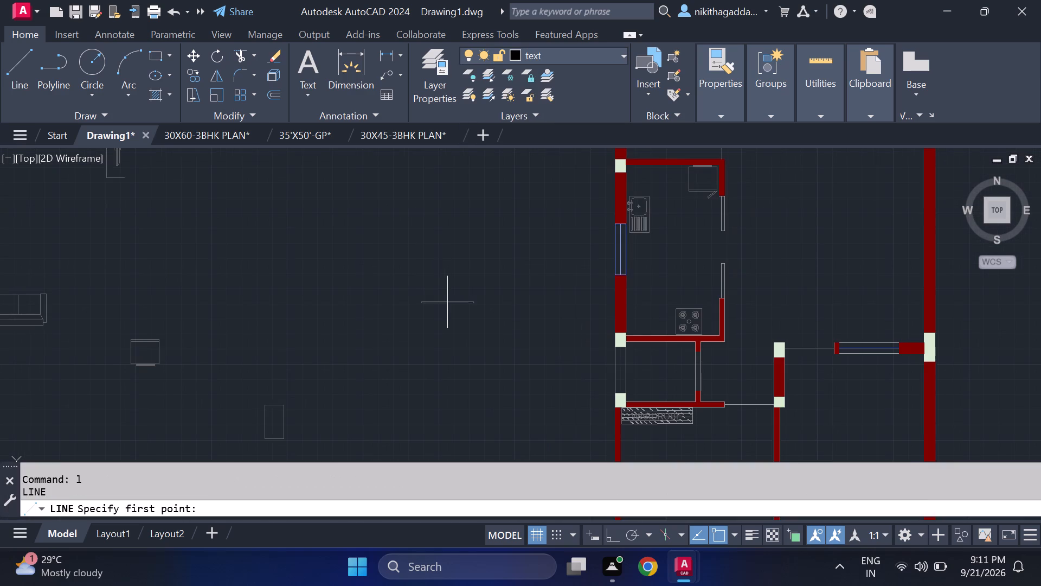
middle_click_drag(467, 311, 297, 311)
scroll(545, 313, "up", 2)
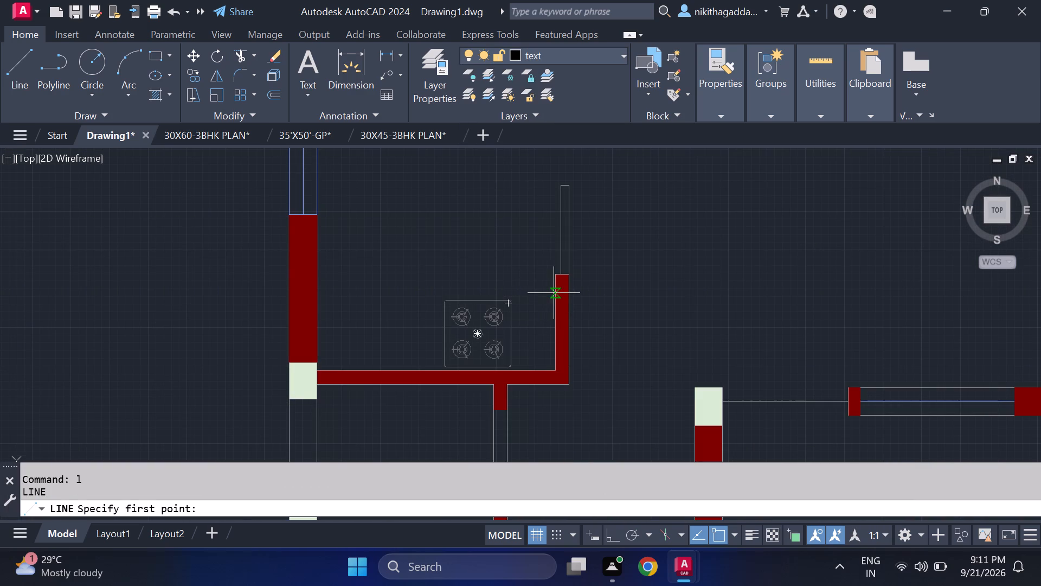
left_click(554, 293)
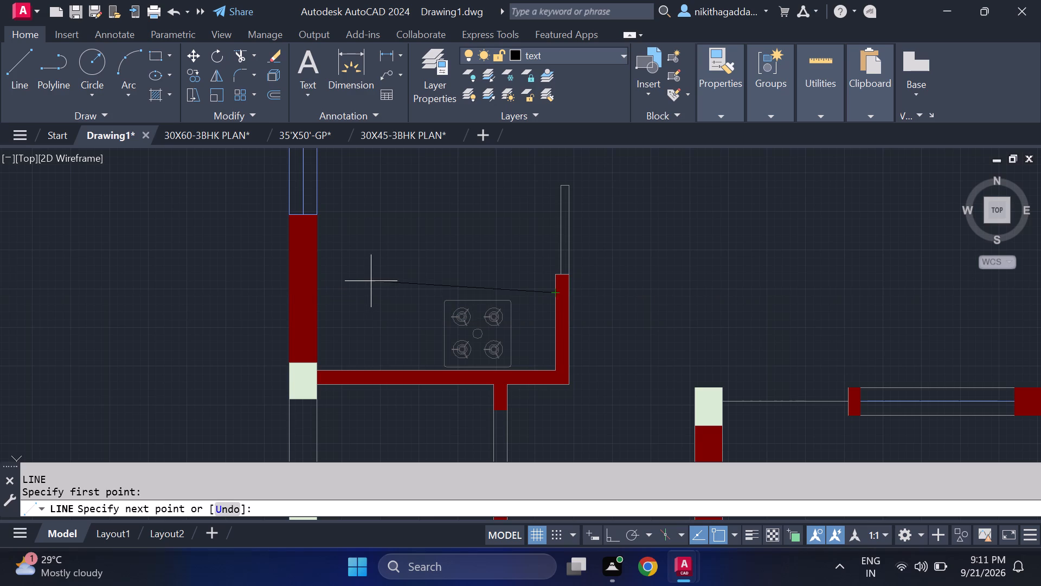
middle_click_drag(371, 281, 405, 337)
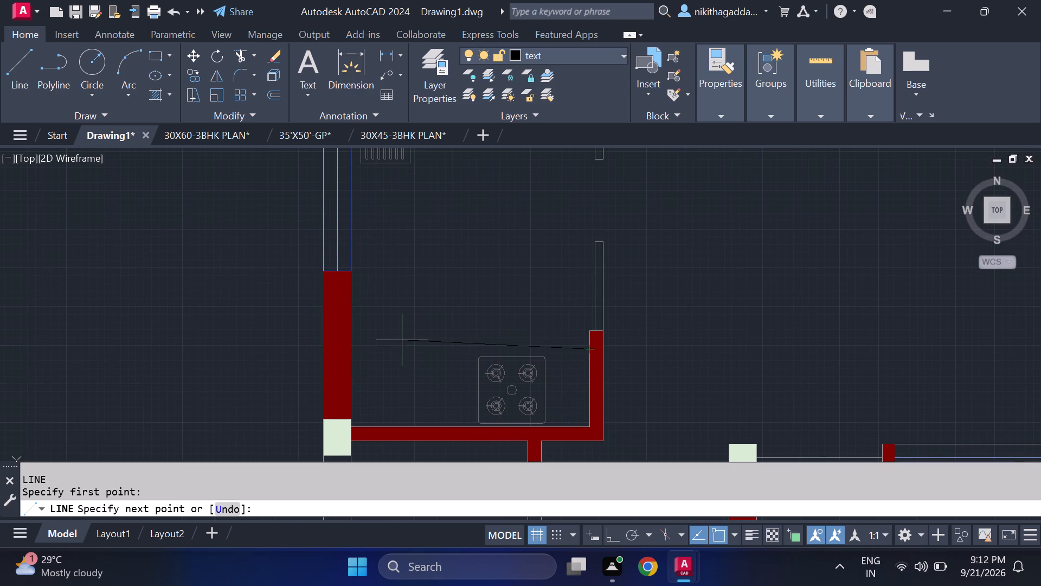
key("F8")
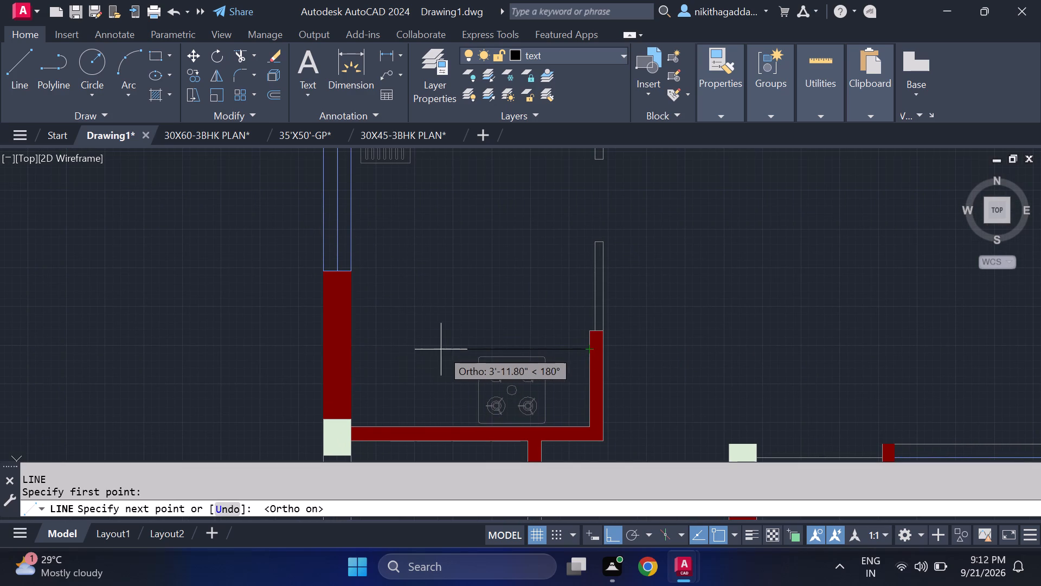
left_click(426, 352)
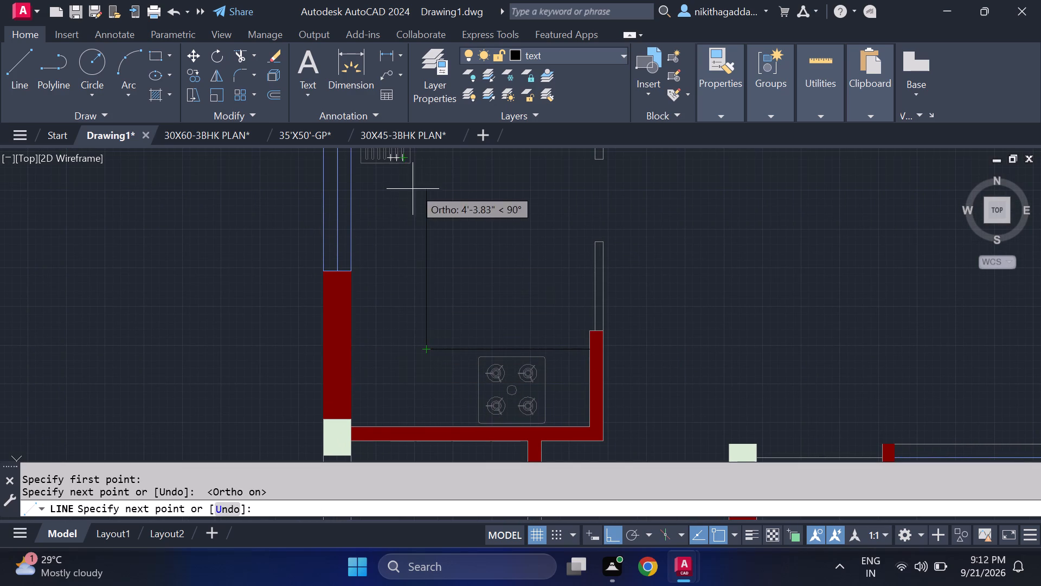
middle_click_drag(414, 187, 429, 305)
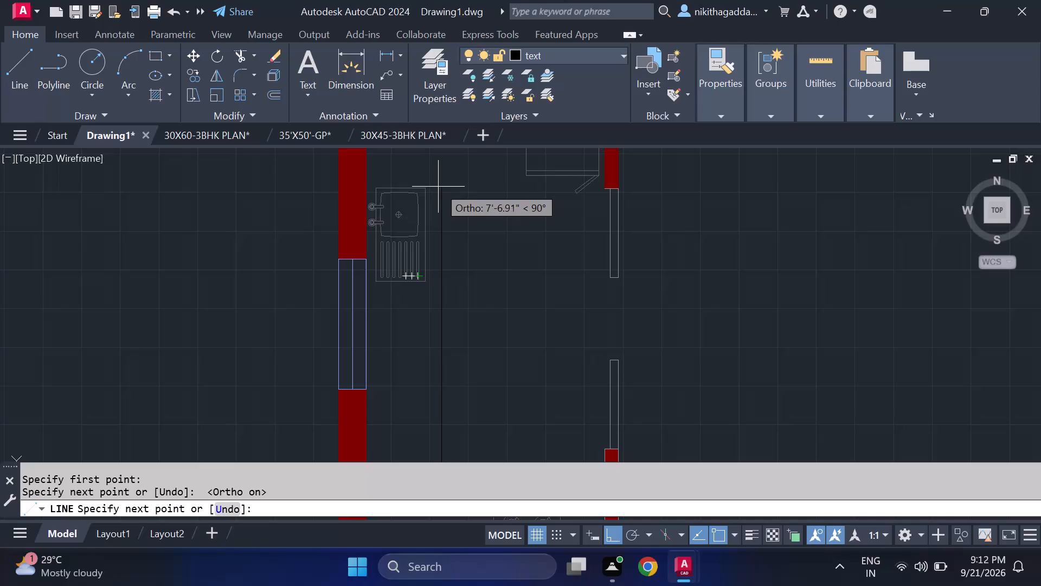
key("ctrl+z")
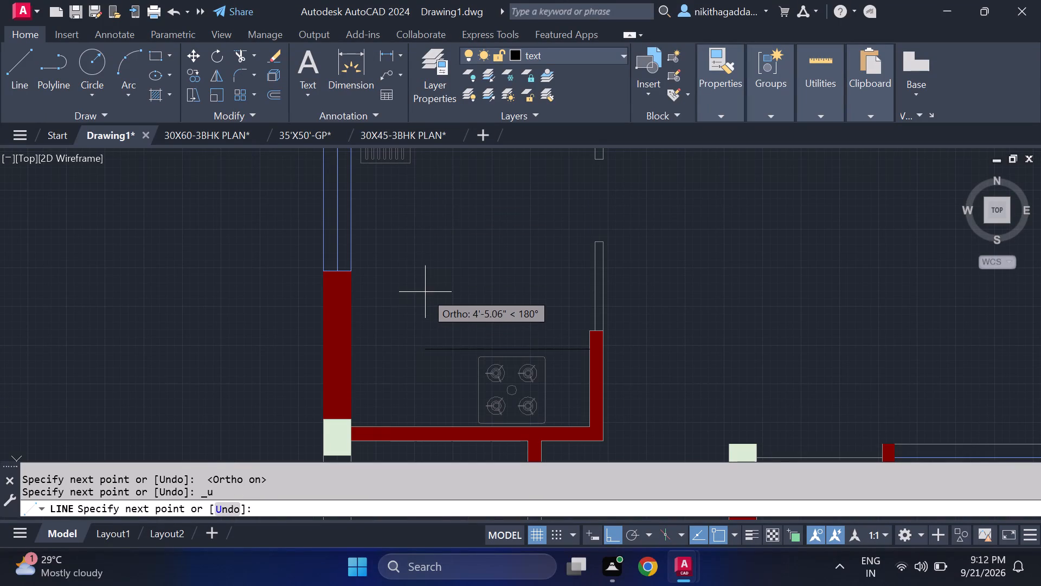
left_click_drag(425, 291, 425, 286)
Continue the counter edge up past the sink, about 2'-2" right toward the refrigerator, and up to the kitchen's top wall.
middle_click_drag(421, 179, 419, 314)
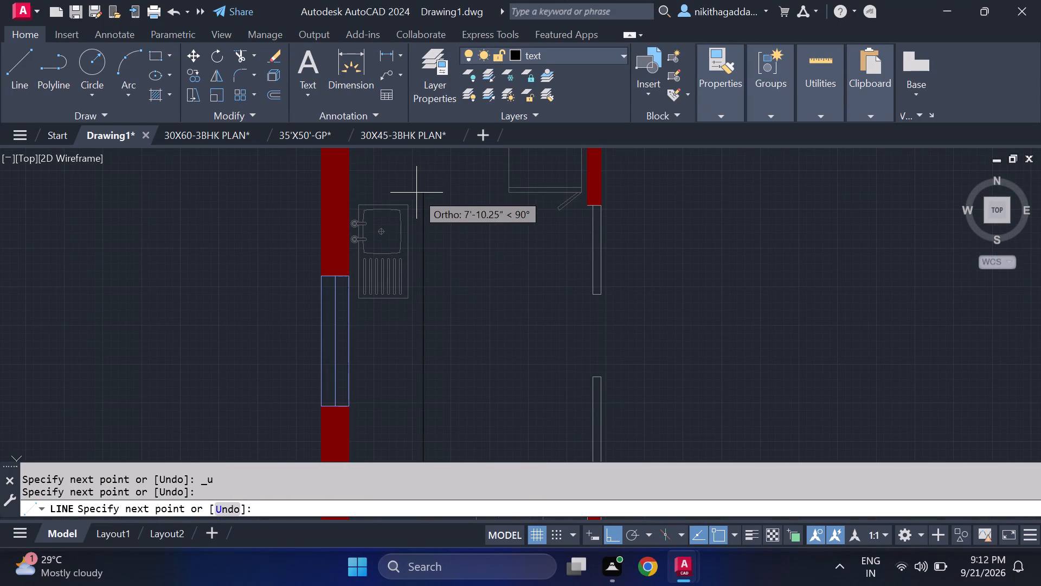
middle_click_drag(416, 193, 419, 260)
scroll(419, 260, "up", 1)
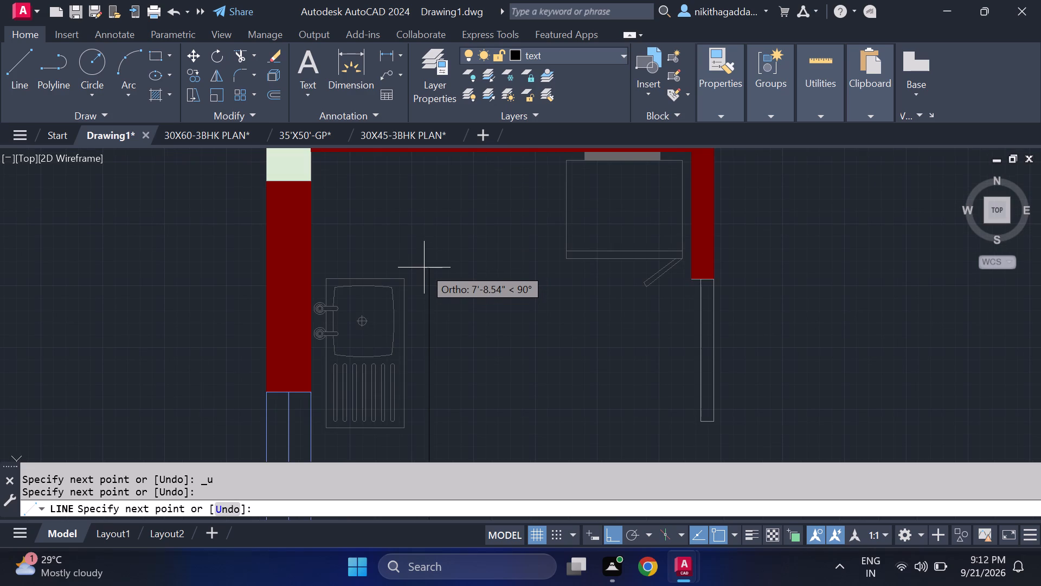
left_click(430, 250)
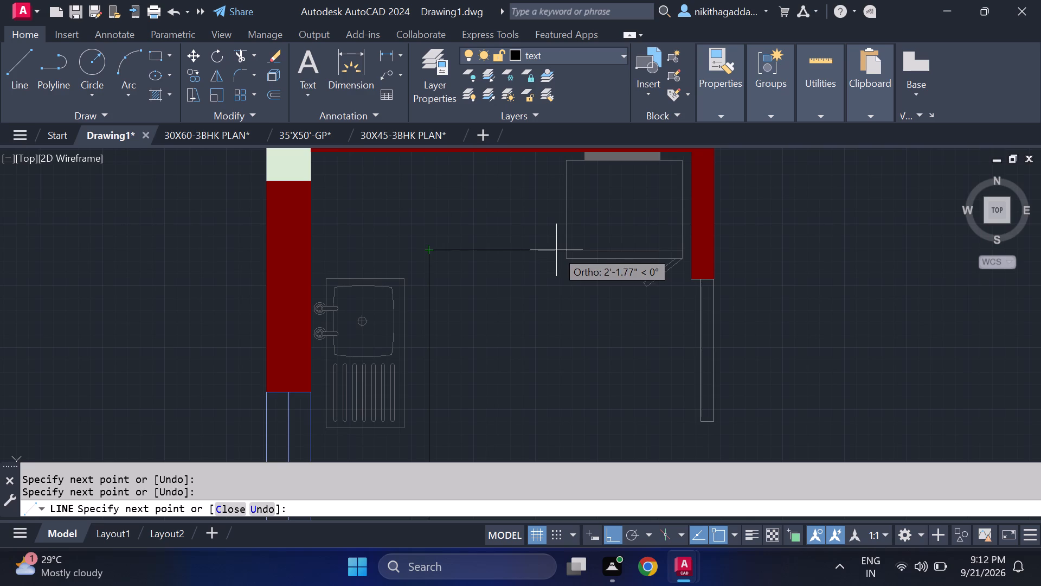
left_click(556, 250)
middle_click_drag(548, 184, 559, 224)
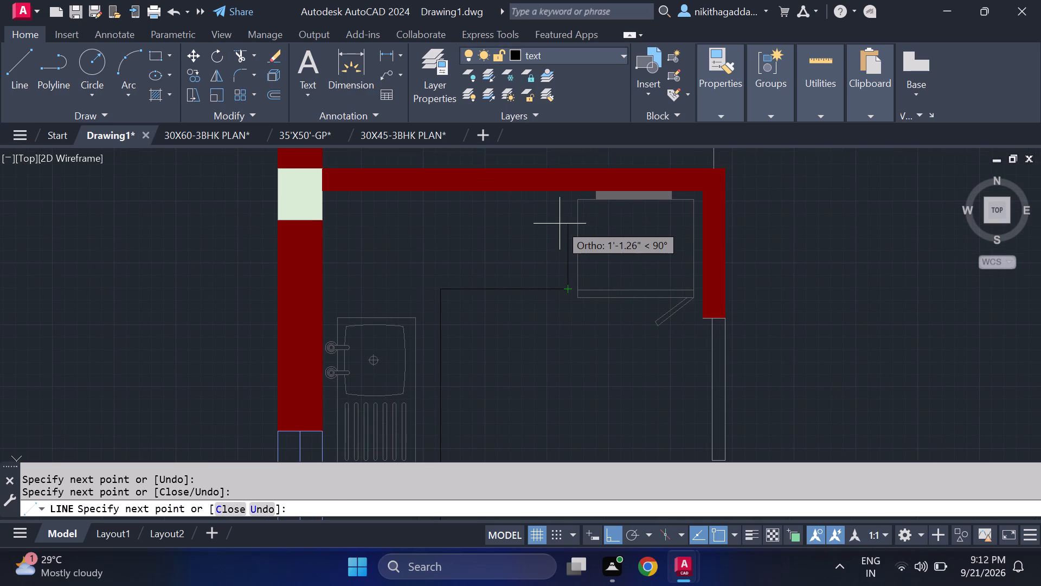
middle_click_drag(560, 228, 560, 272)
scroll(561, 270, "up", 1)
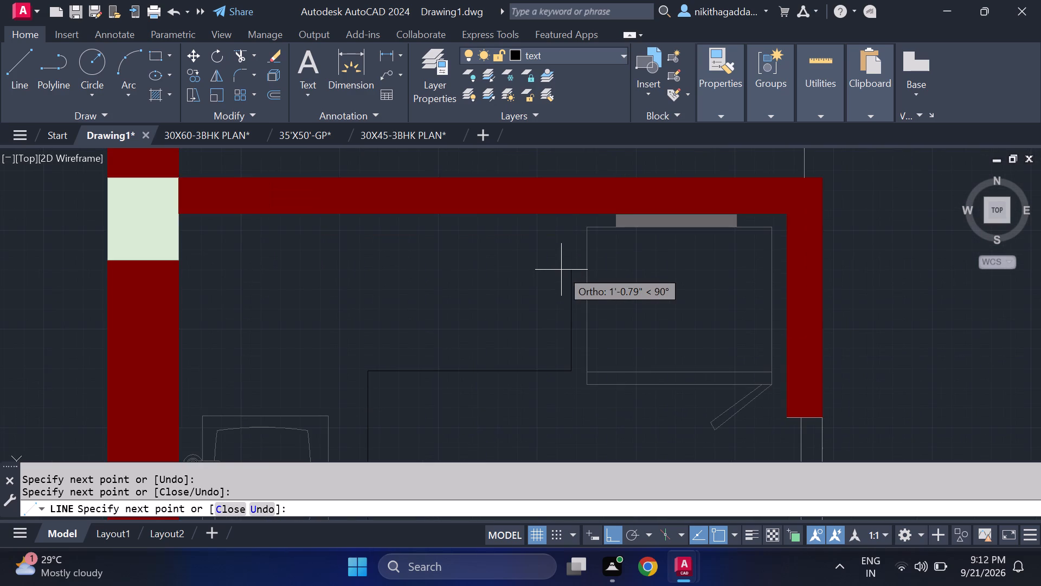
left_click(570, 214)
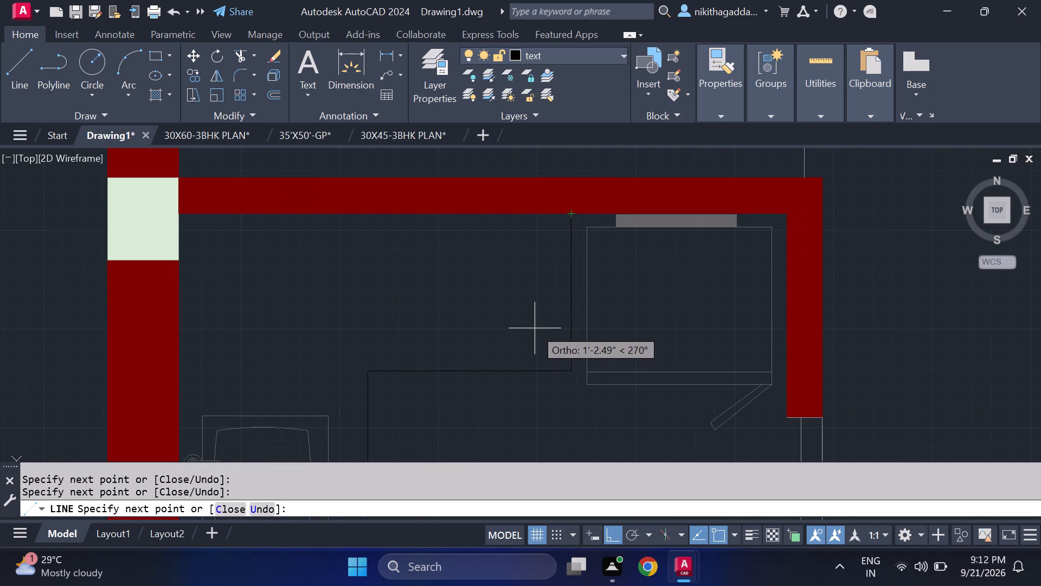
Hatch the U-shaped kitchen counter around the sink and stove with a solid fill in colour 248,246,176.
key("Escape")
scroll(528, 290, "down", 5)
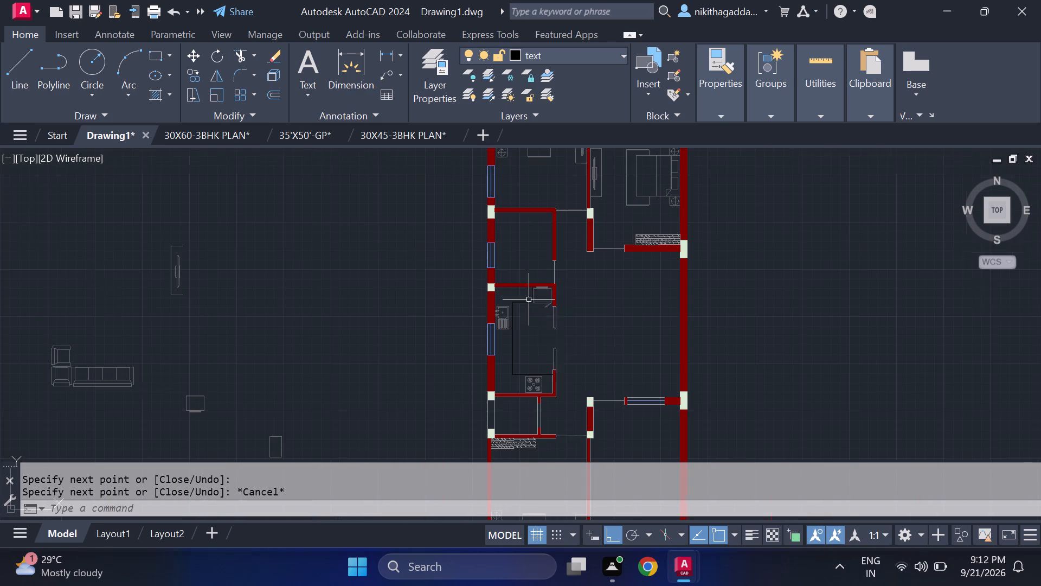
scroll(538, 343, "up", 1)
middle_click_drag(538, 344, 475, 304)
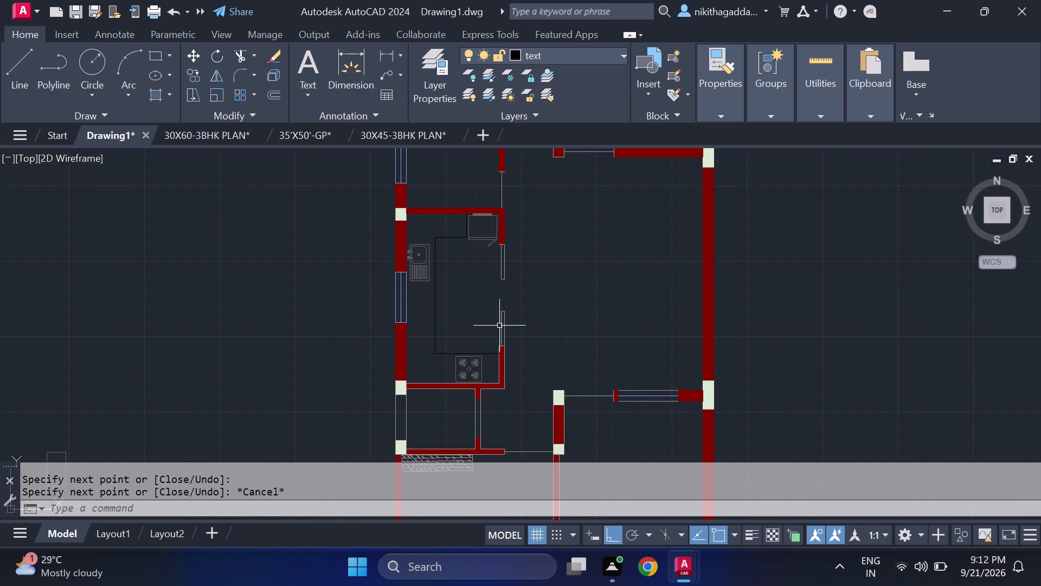
type("hatch")
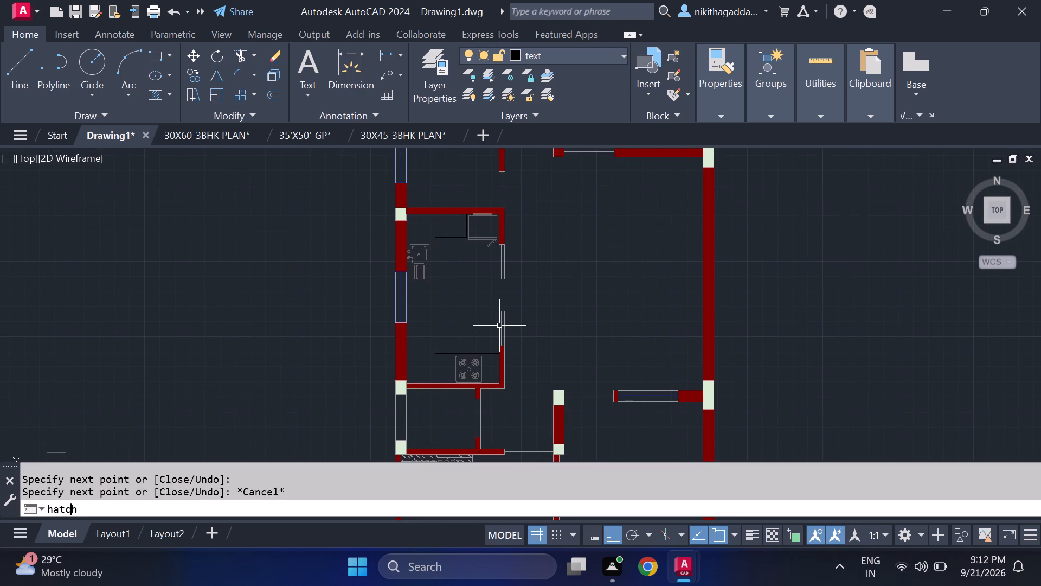
key("Return")
left_click(510, 76)
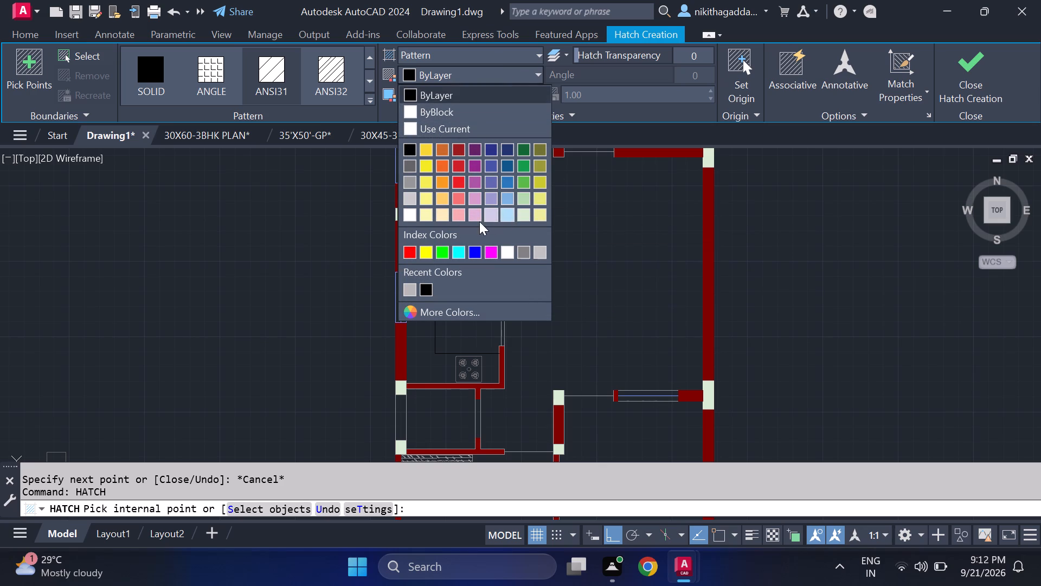
left_click(424, 216)
left_click(419, 332)
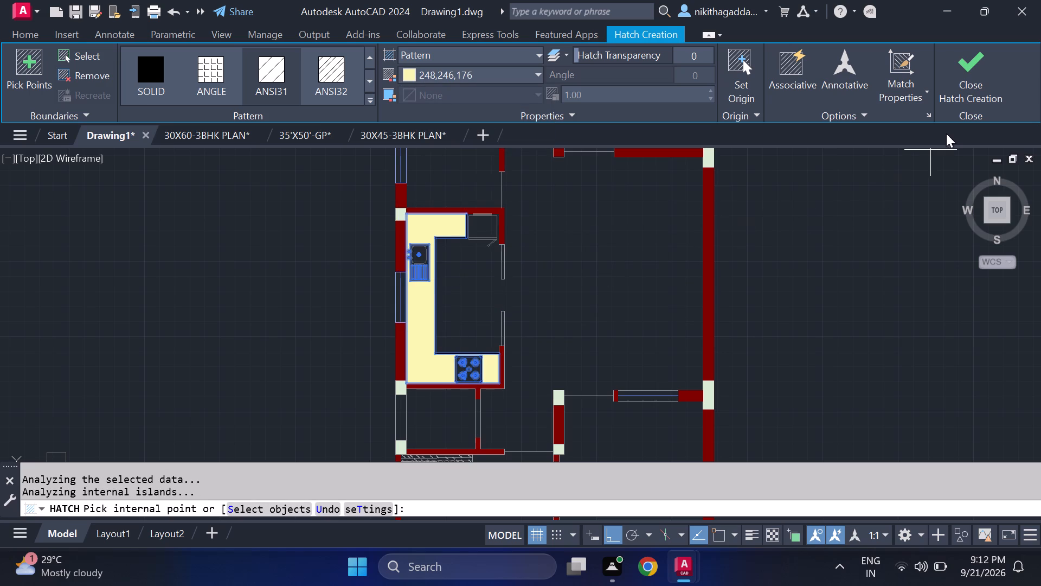
left_click(966, 87)
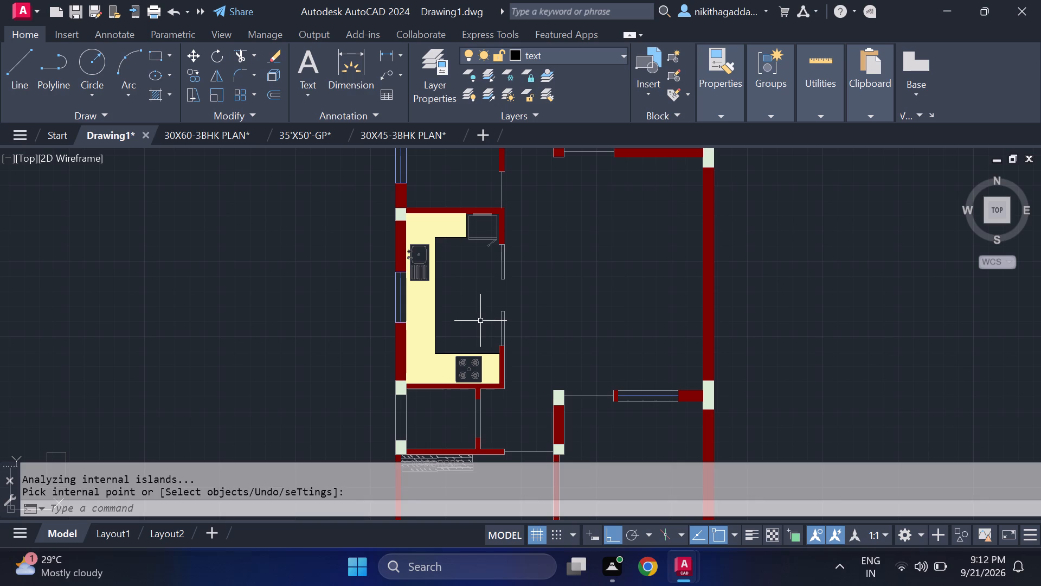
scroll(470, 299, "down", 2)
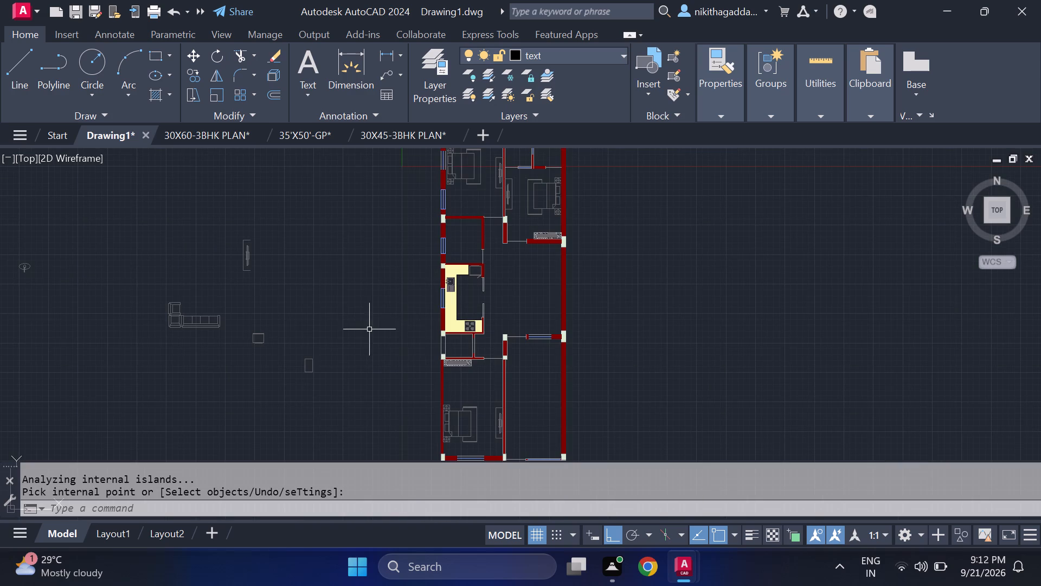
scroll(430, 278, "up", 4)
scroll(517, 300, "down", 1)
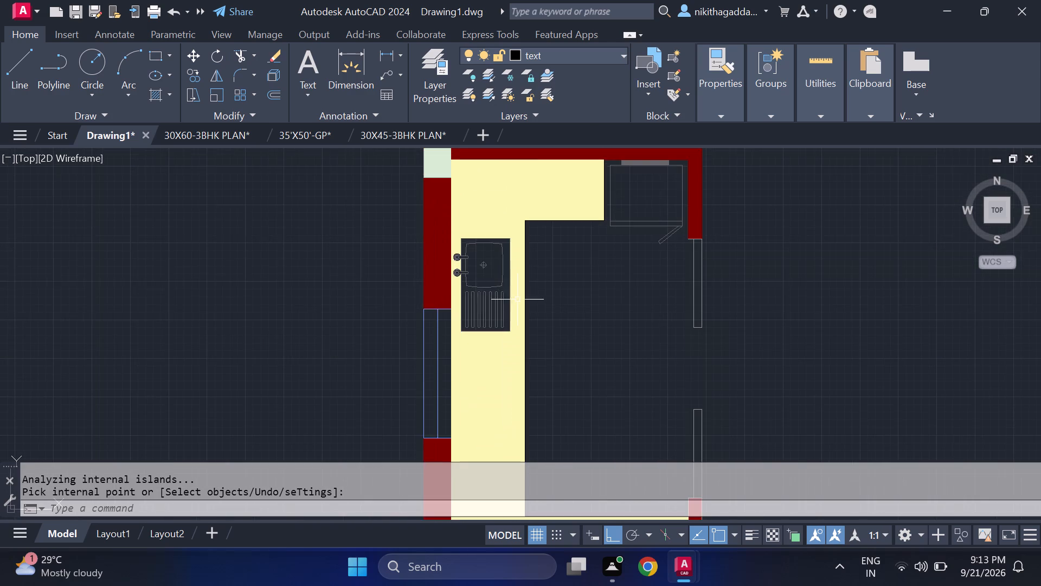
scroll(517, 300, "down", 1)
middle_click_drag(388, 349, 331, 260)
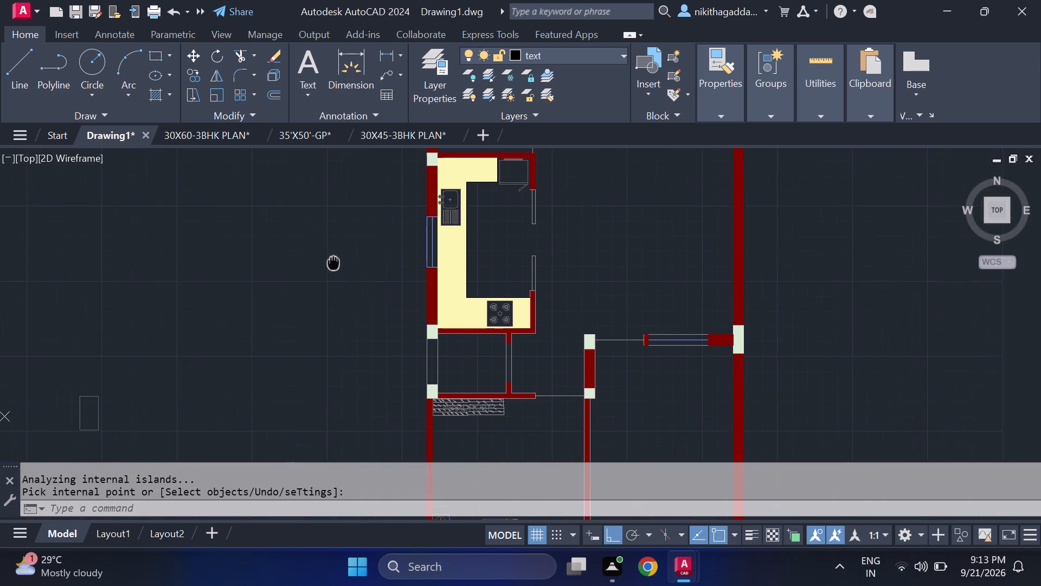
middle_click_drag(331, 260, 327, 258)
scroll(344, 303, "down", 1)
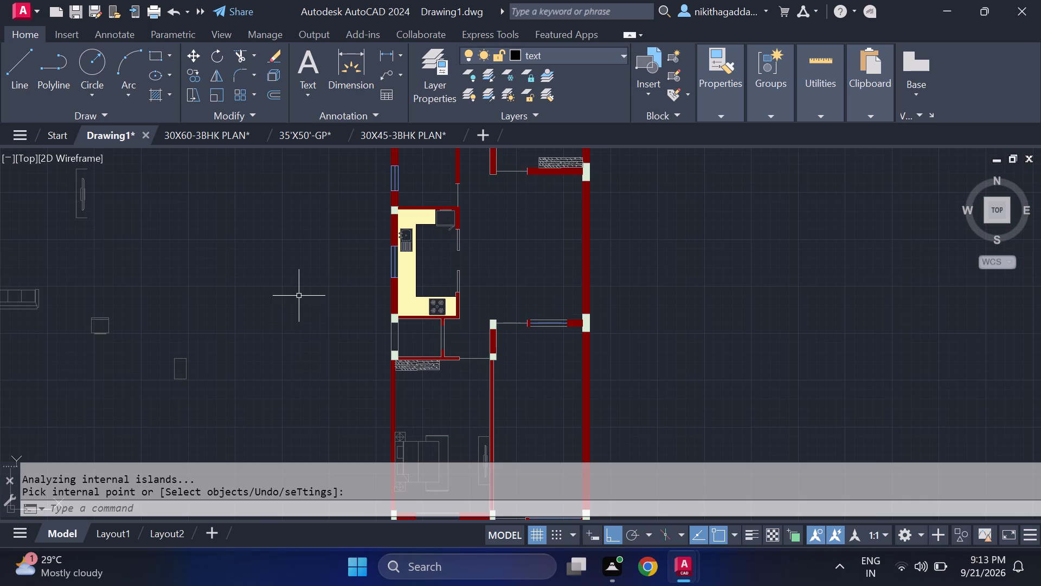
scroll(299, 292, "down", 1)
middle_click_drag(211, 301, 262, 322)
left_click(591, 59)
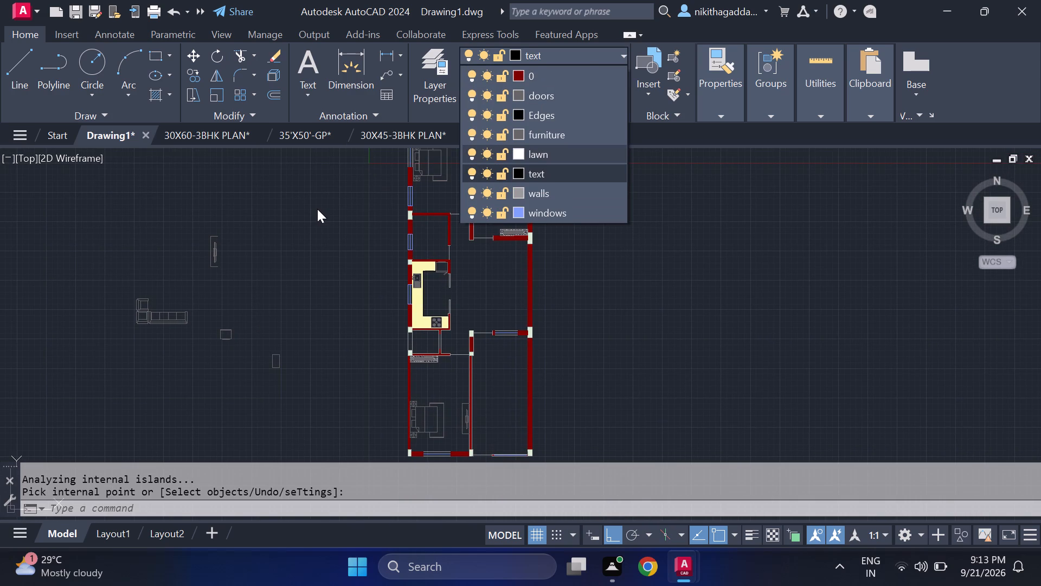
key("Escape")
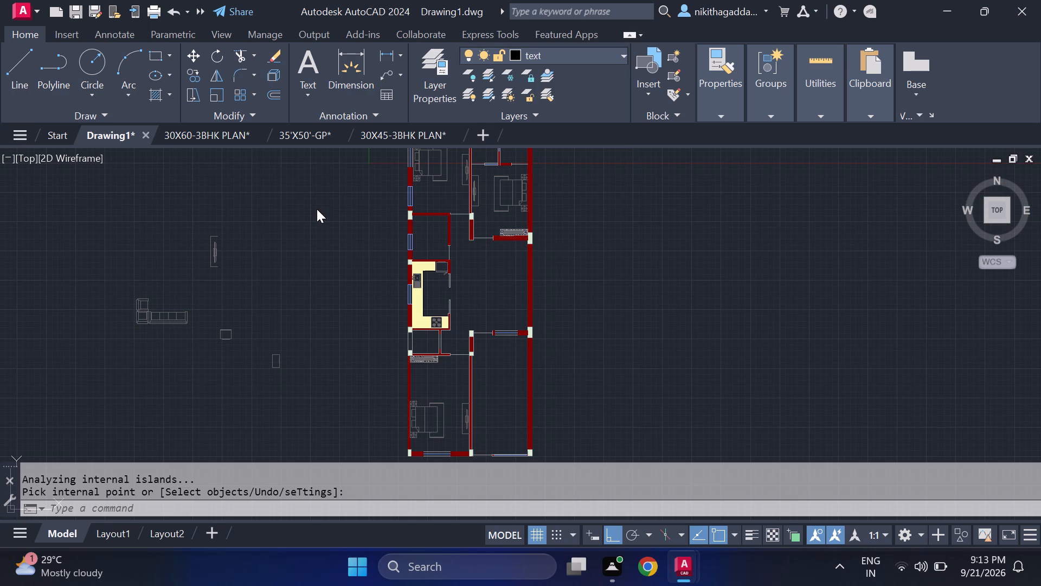
Insert the Toilet - Imperial block from the architectural tool palette into the empty area left of the plan, and close the palettes.
type("tp")
key("Return")
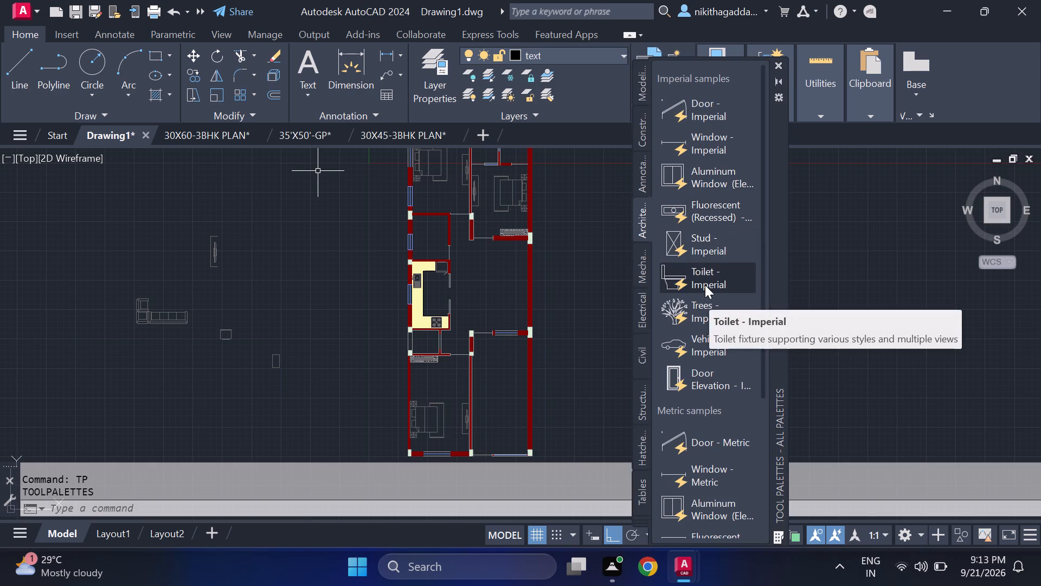
left_click_drag(705, 285, 259, 284)
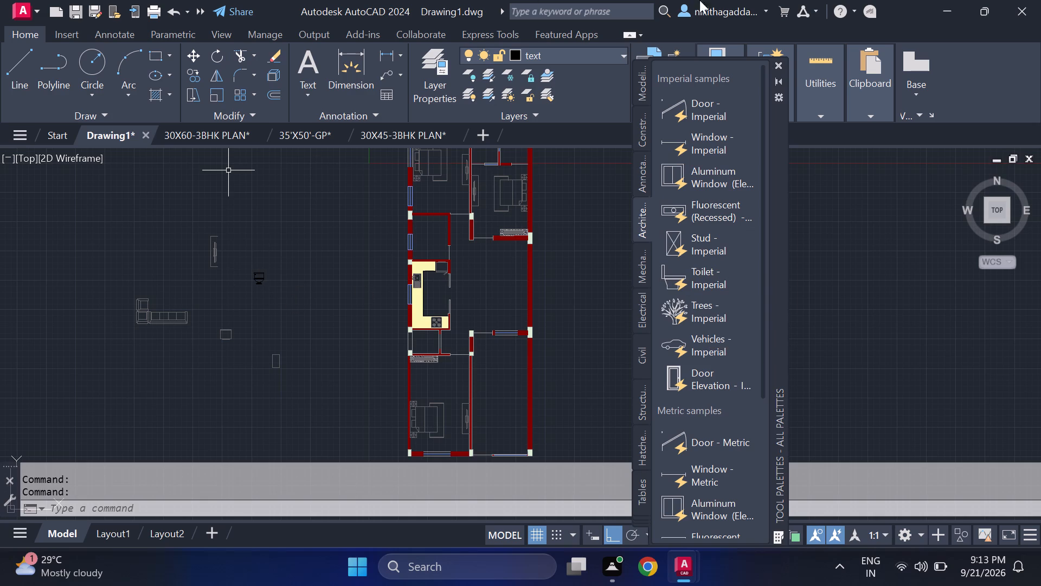
left_click(780, 63)
Rotate the inserted toilet by 270° about its centre.
scroll(158, 258, "down", 1)
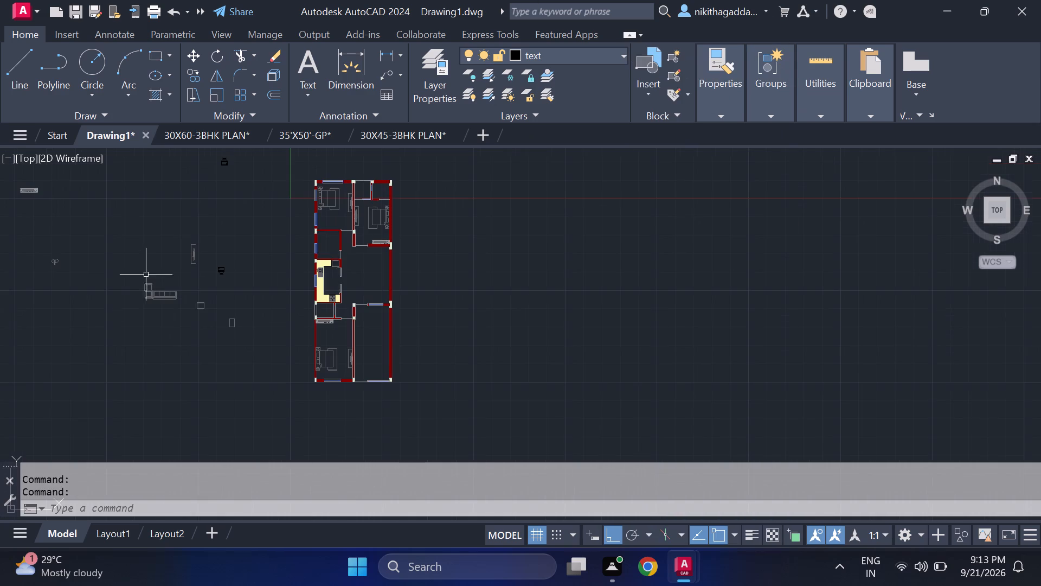
scroll(53, 253, "up", 1)
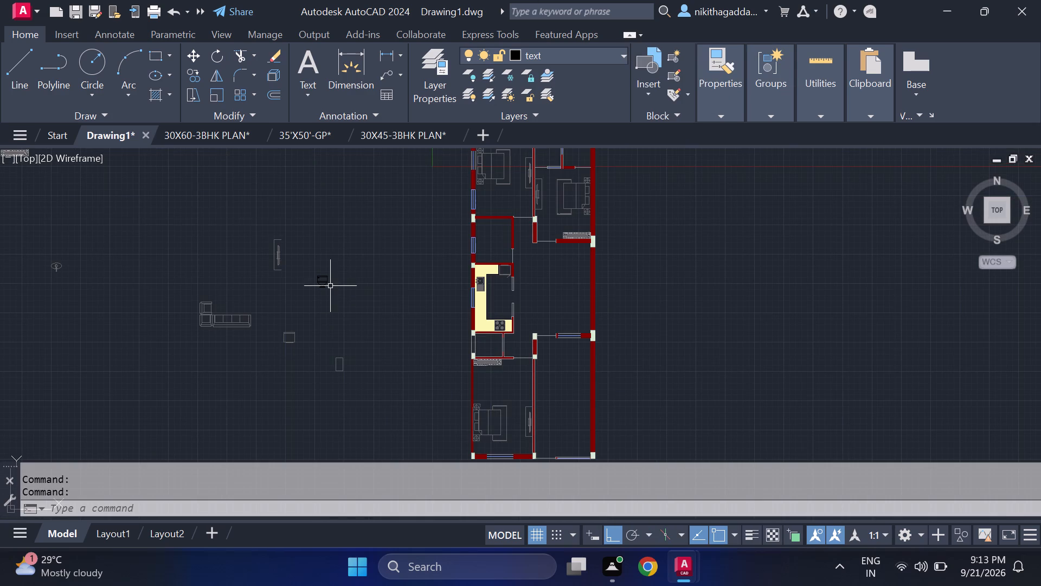
scroll(327, 284, "up", 3)
left_click(361, 208)
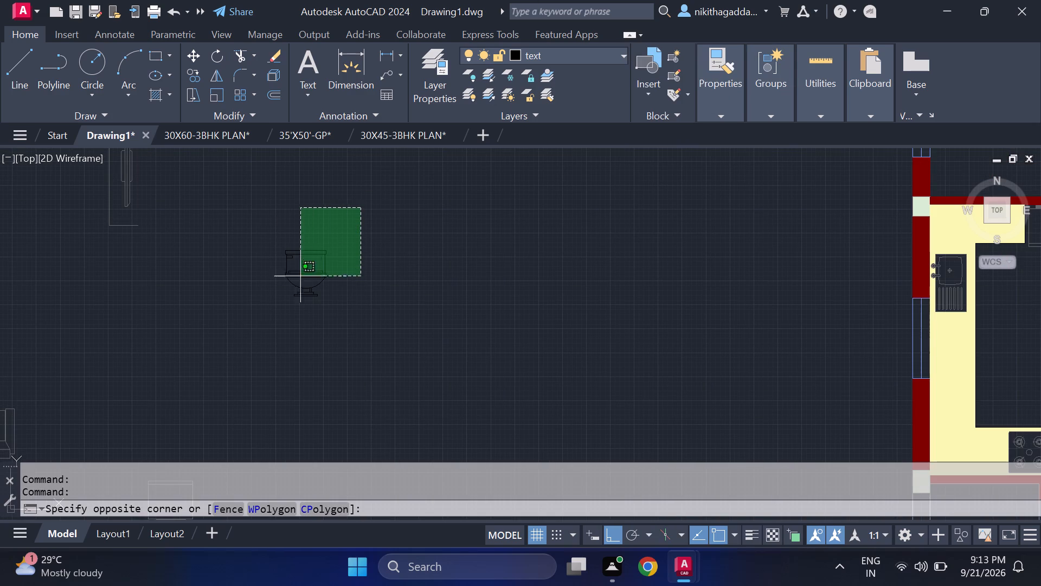
left_click(258, 320)
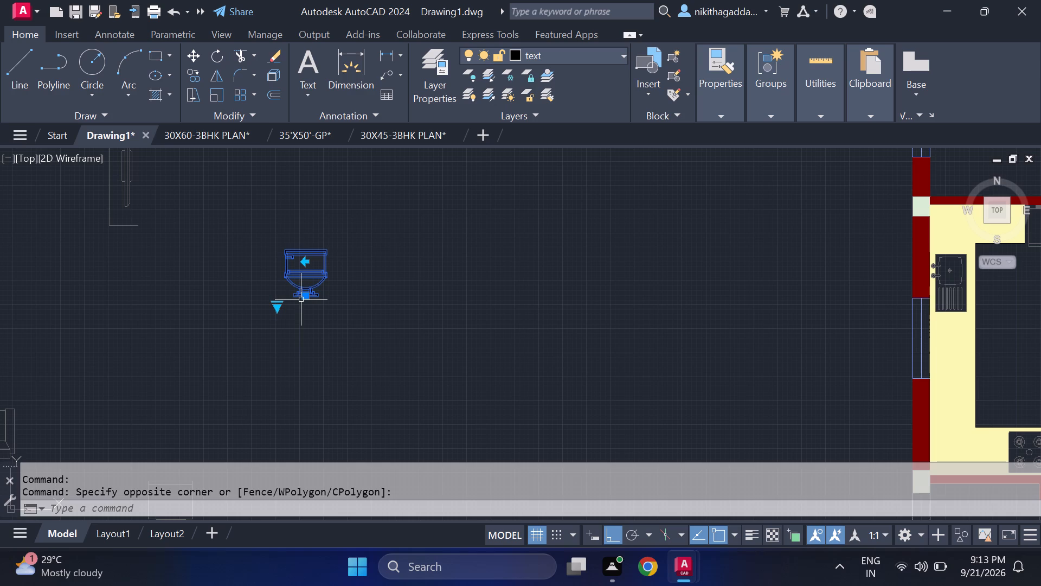
type("ro")
key("Return")
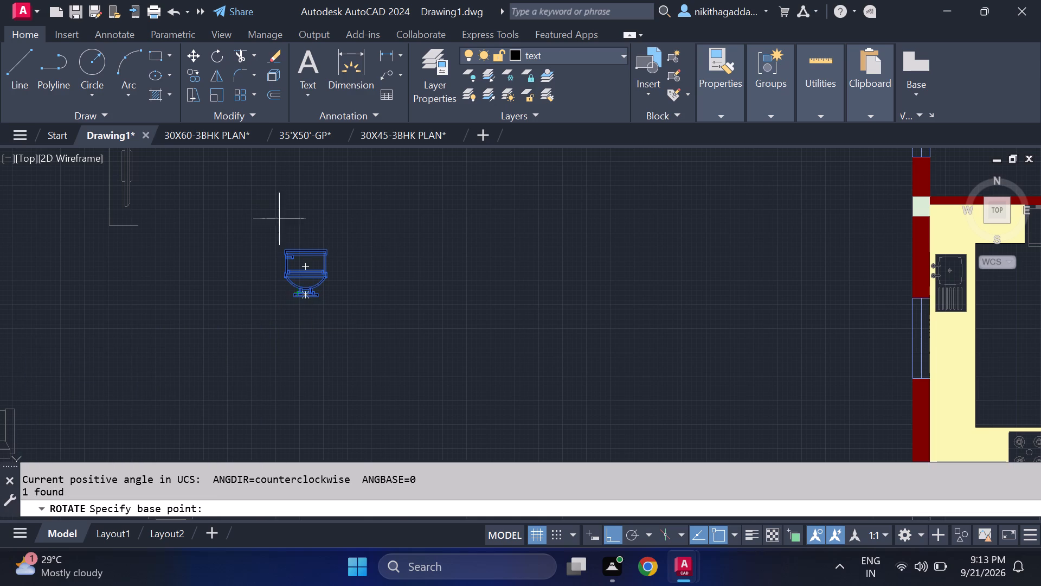
left_click(308, 266)
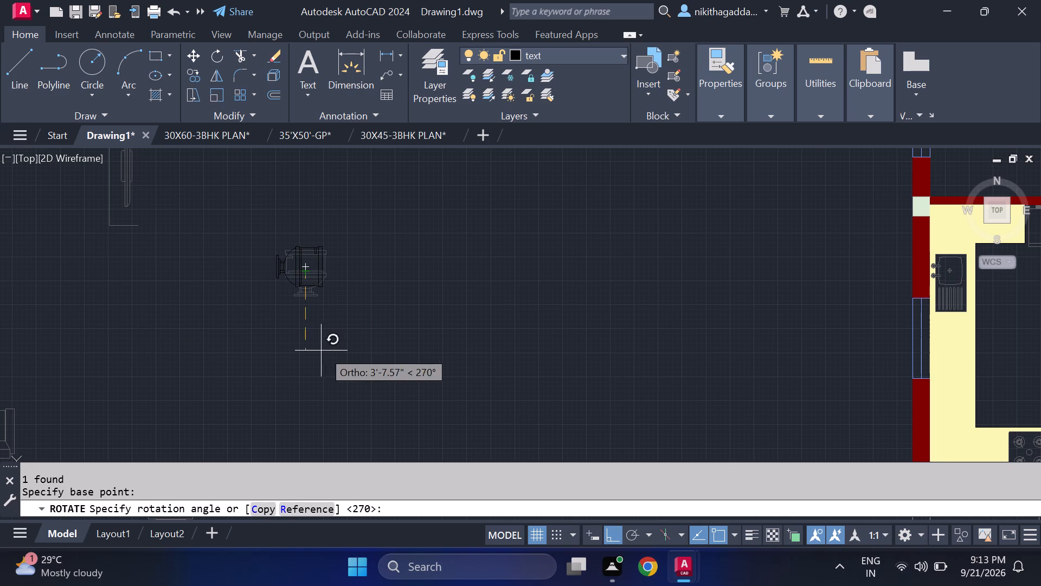
left_click(324, 350)
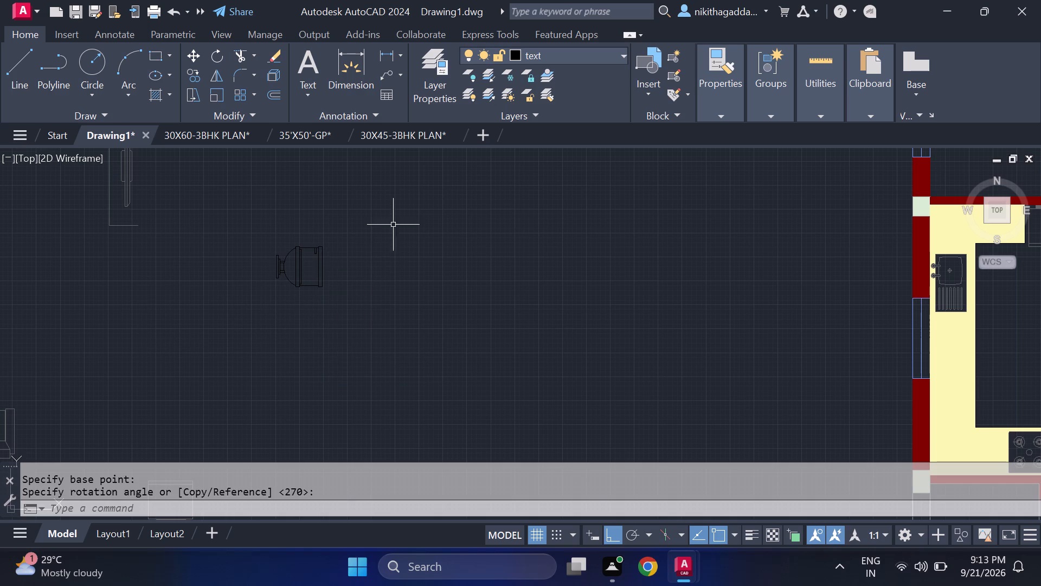
Copy the toilet from its narrow end, with Ortho off, to the windowed left wall of the room above the kitchen.
left_click(393, 224)
left_click(205, 340)
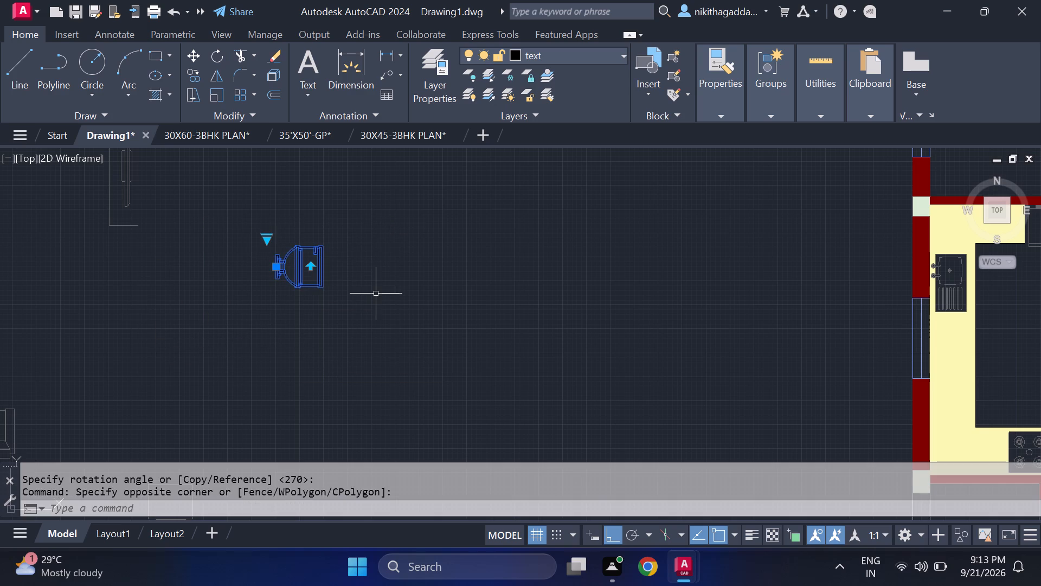
type("co")
key("Return")
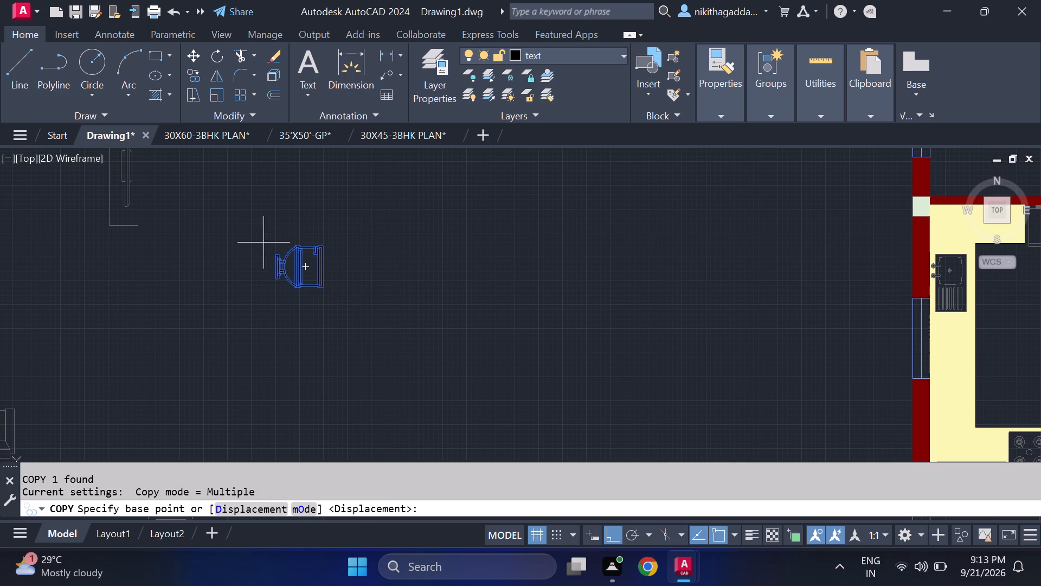
scroll(264, 246, "up", 3)
left_click(311, 308)
scroll(592, 212, "down", 2)
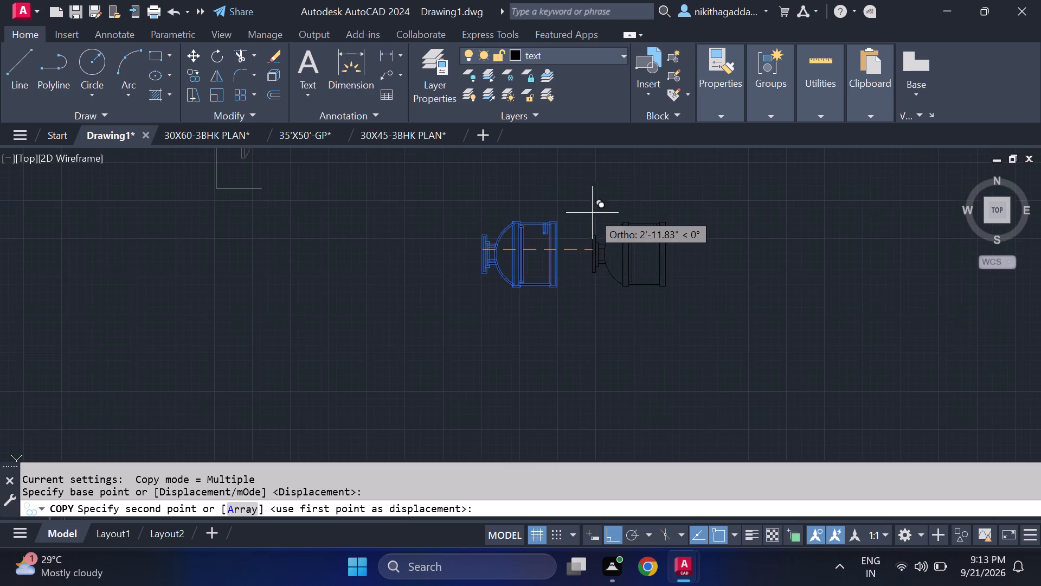
middle_click_drag(592, 217, 142, 328)
key("F8")
scroll(135, 326, "down", 1)
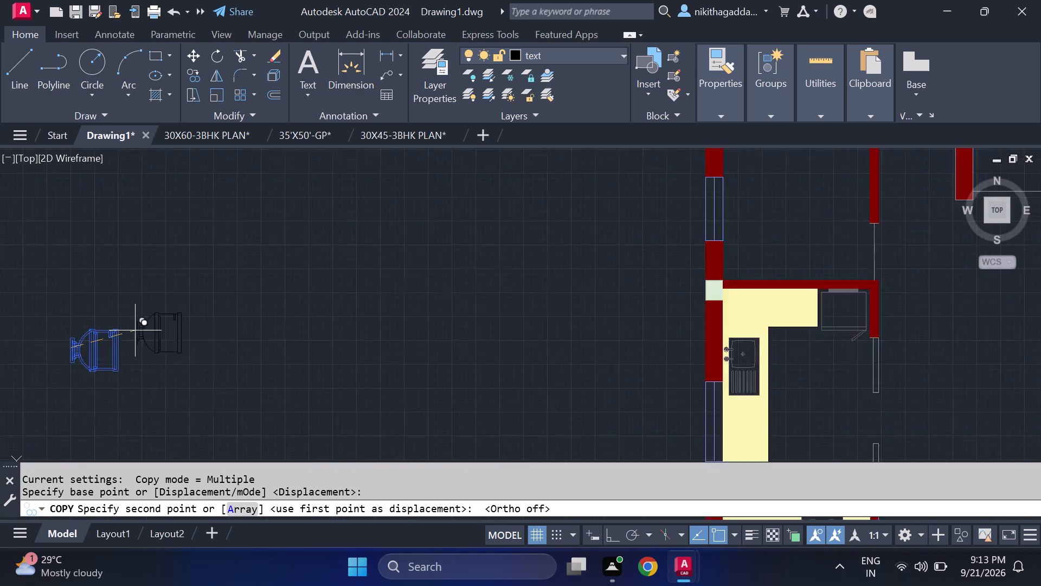
scroll(181, 346, "down", 2)
scroll(538, 266, "up", 3)
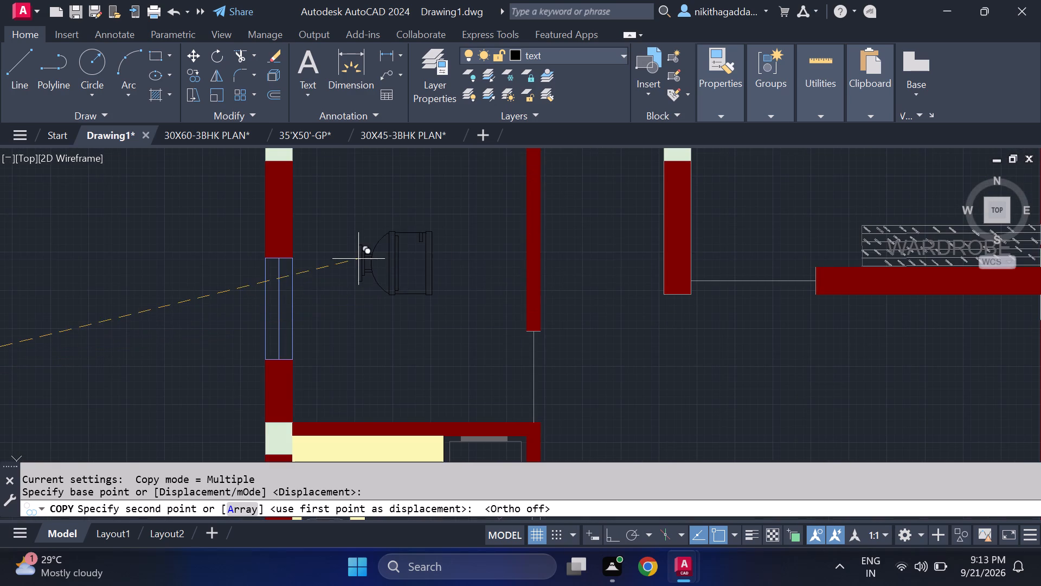
middle_click_drag(331, 260, 368, 294)
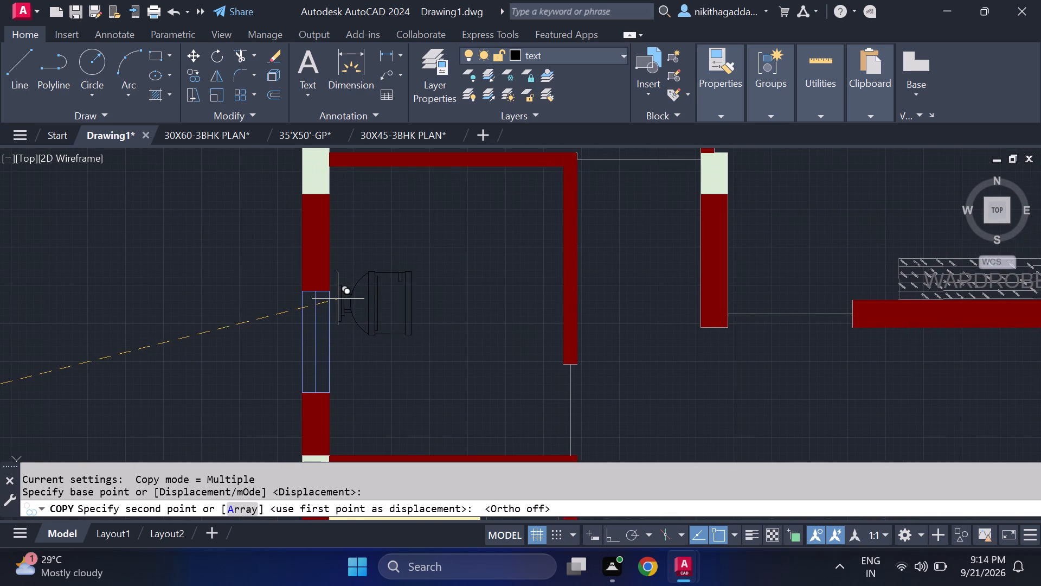
scroll(335, 314, "up", 1)
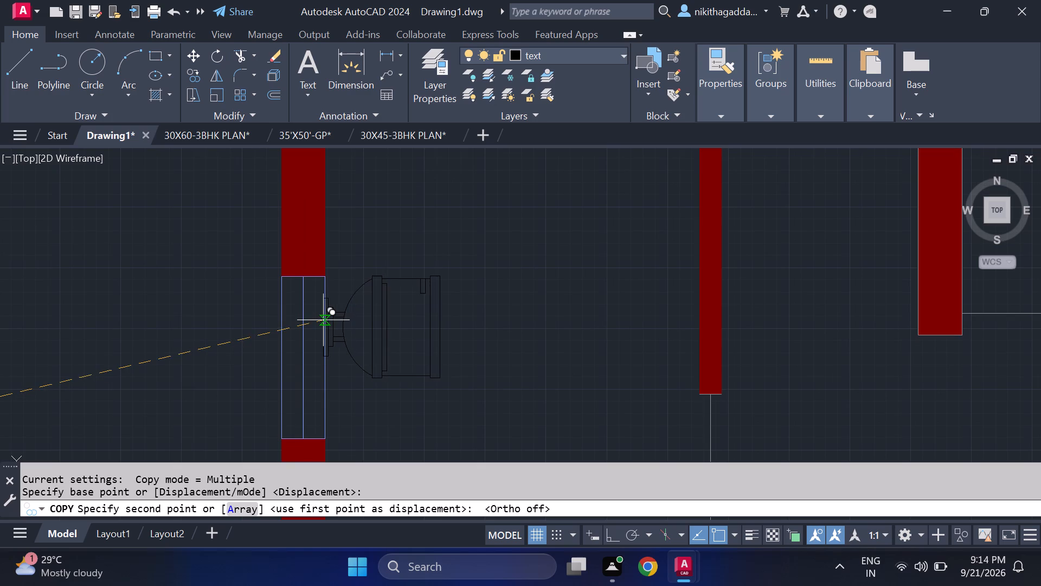
scroll(328, 319, "up", 2)
left_click(327, 317)
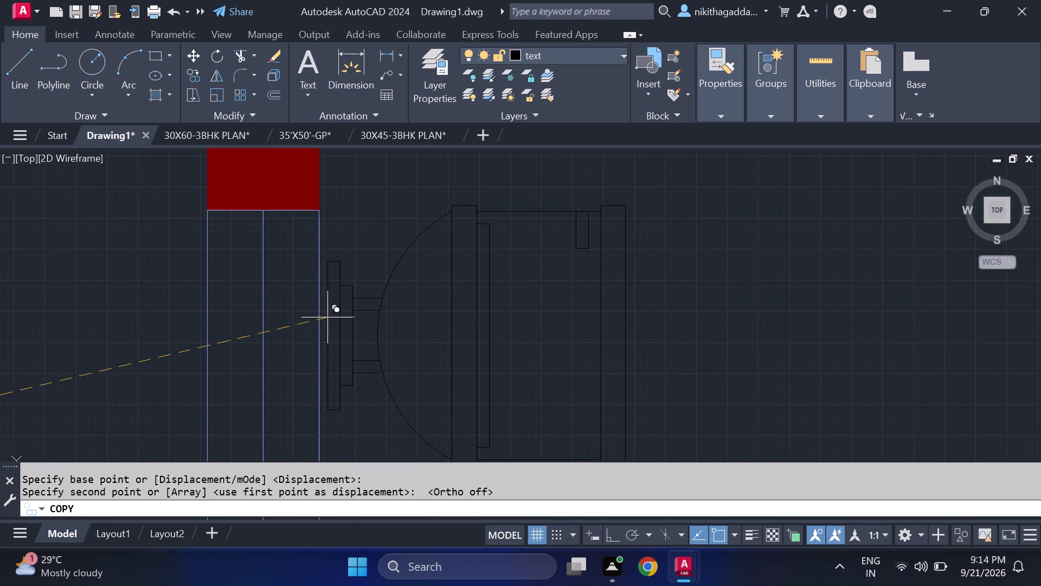
Place another toilet copy against the left wall of the small room at the plan's top right, below its window.
scroll(465, 253, "down", 2)
middle_click_drag(563, 279, 357, 311)
scroll(381, 296, "down", 3)
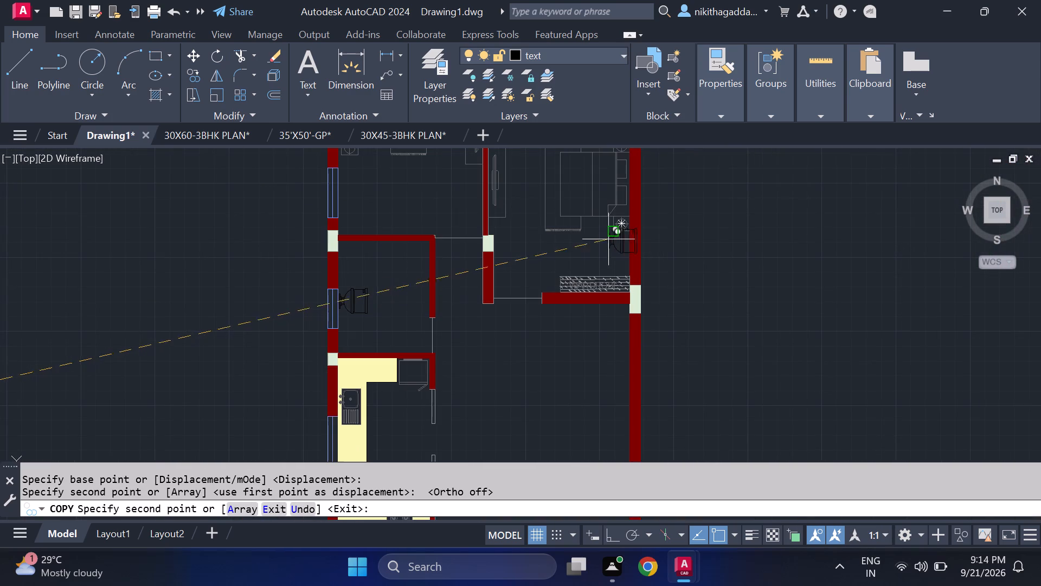
middle_click_drag(670, 227, 691, 353)
middle_click_drag(612, 215, 619, 278)
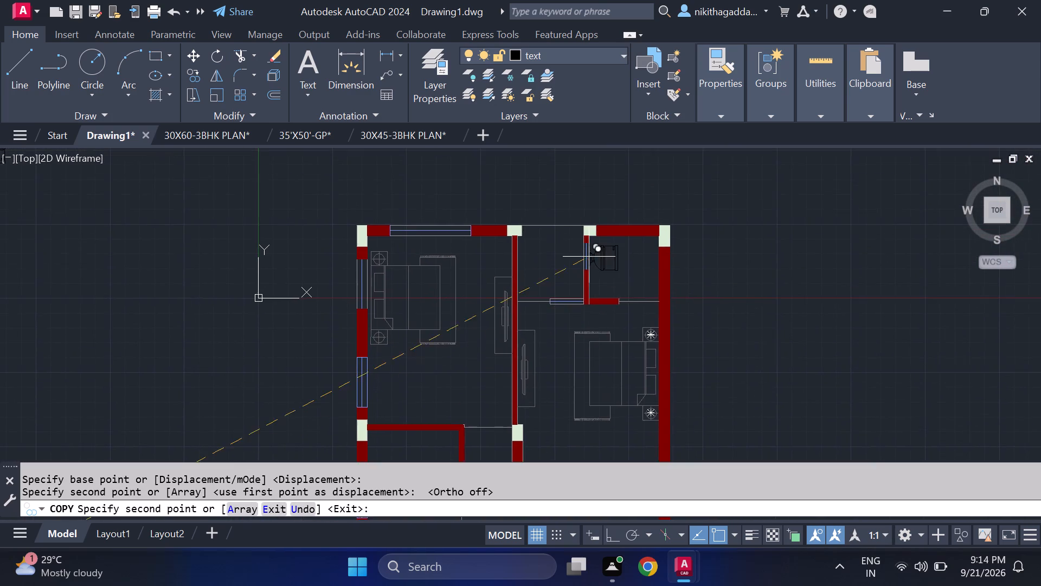
scroll(592, 246, "up", 3)
middle_click_drag(607, 337, 548, 235)
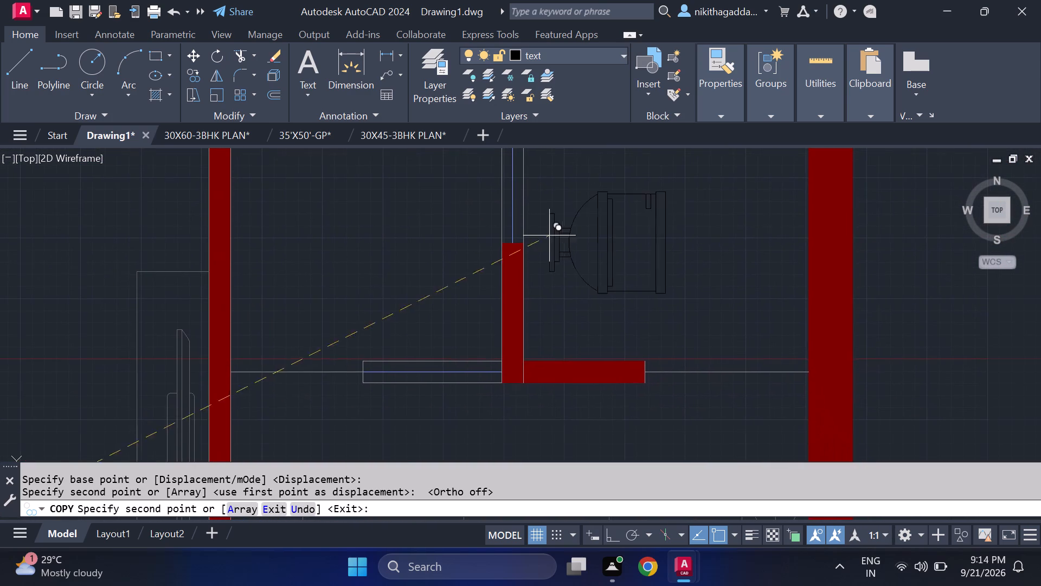
scroll(530, 274, "up", 2)
left_click(521, 282)
scroll(579, 272, "down", 2)
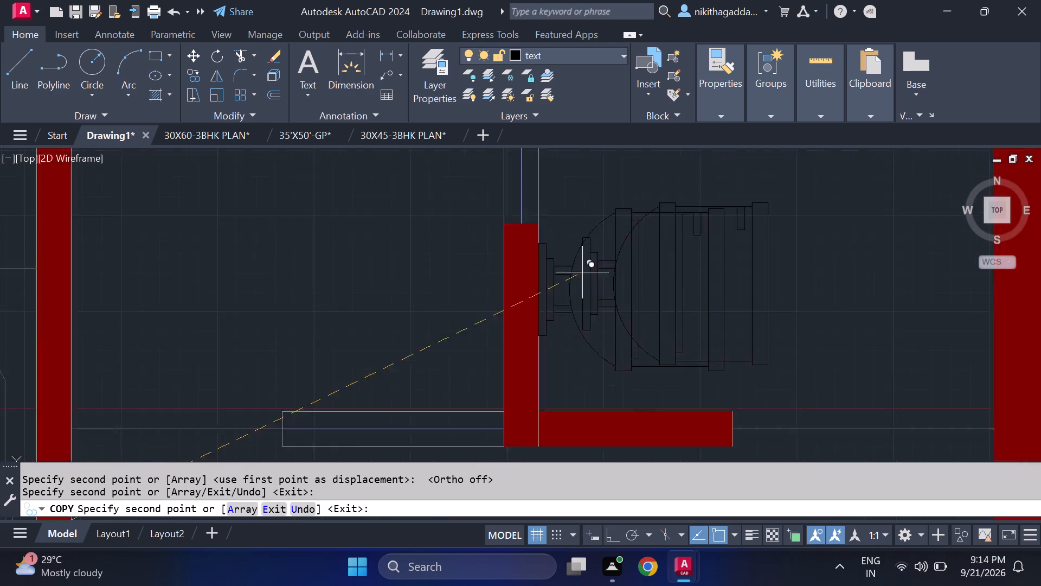
scroll(586, 273, "down", 1)
key("Escape")
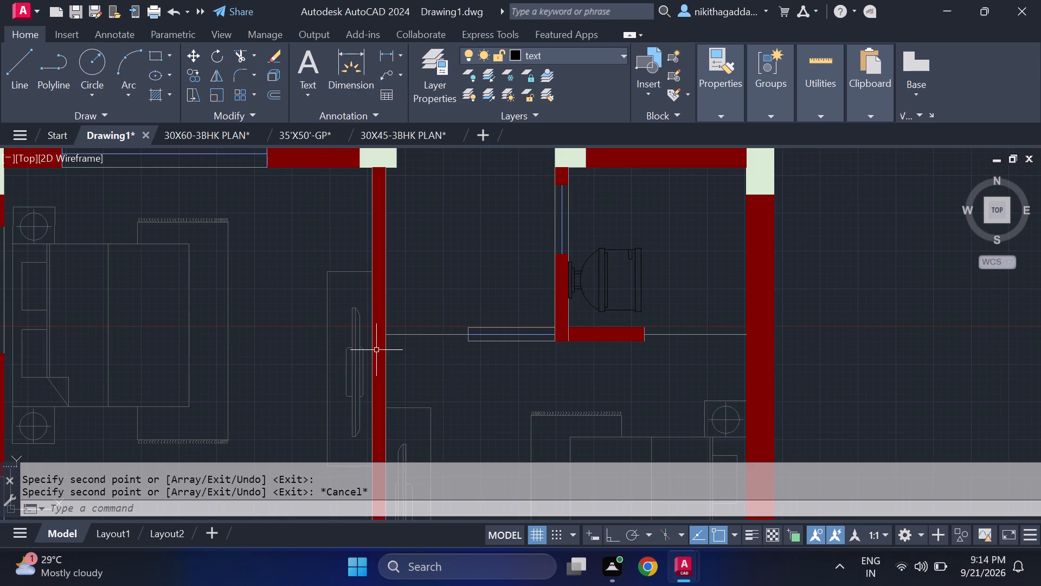
scroll(469, 330, "down", 3)
middle_click_drag(444, 349, 474, 246)
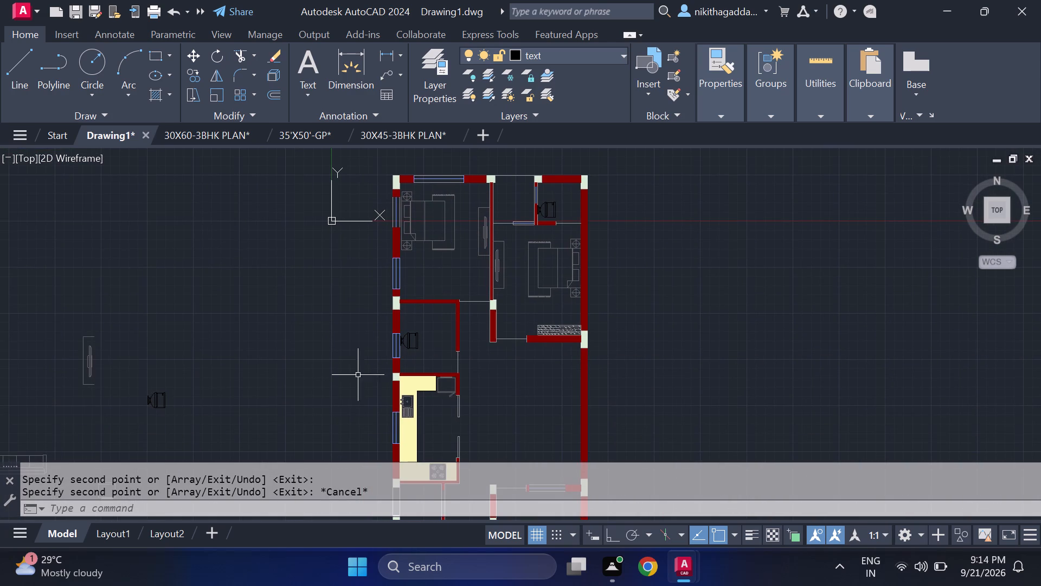
Put all parts of the oval washbasin, drawn far left of the plan, on the text layer.
middle_click_drag(239, 385, 483, 259)
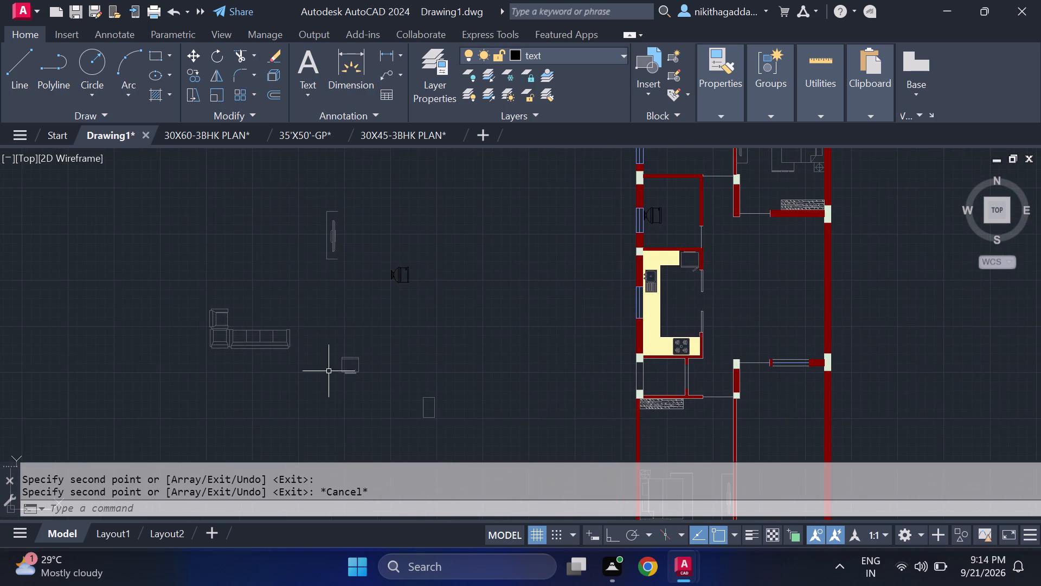
middle_click_drag(281, 388, 429, 277)
scroll(356, 320, "down", 3)
scroll(310, 265, "up", 3)
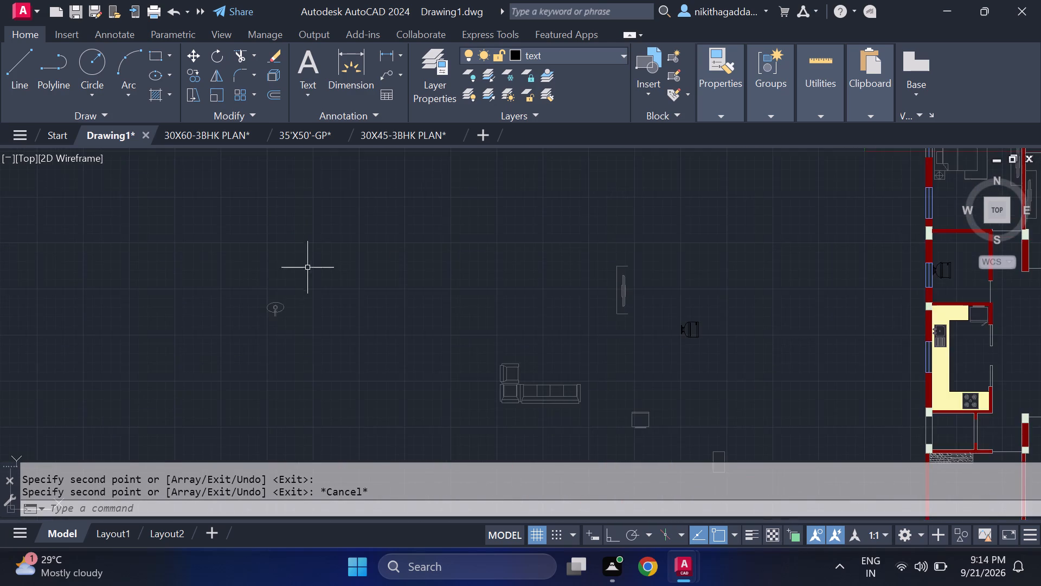
scroll(255, 307, "up", 4)
left_click_drag(462, 249, 442, 267)
left_click_drag(201, 391, 224, 366)
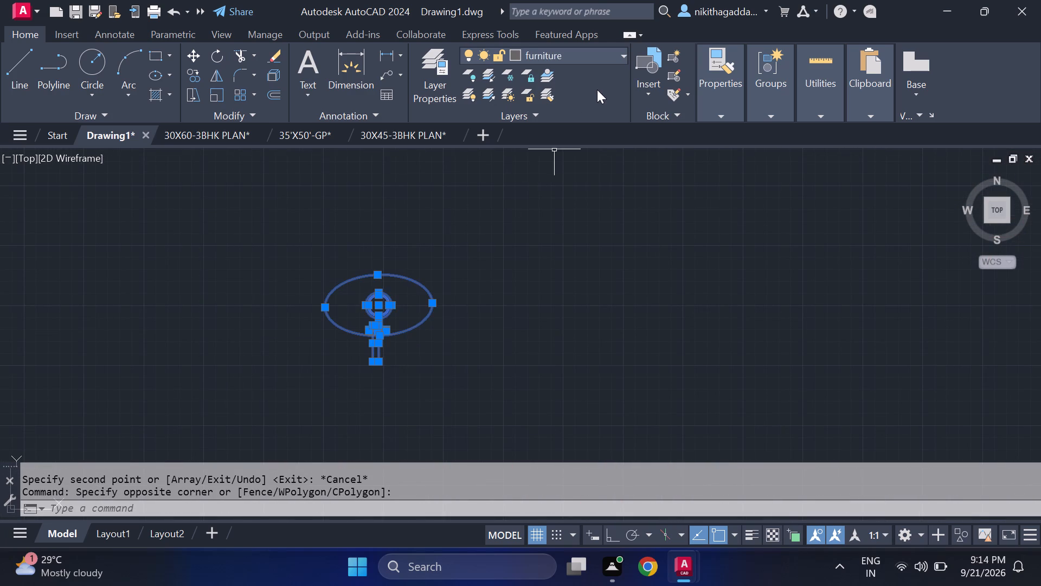
left_click(614, 47)
left_click(613, 54)
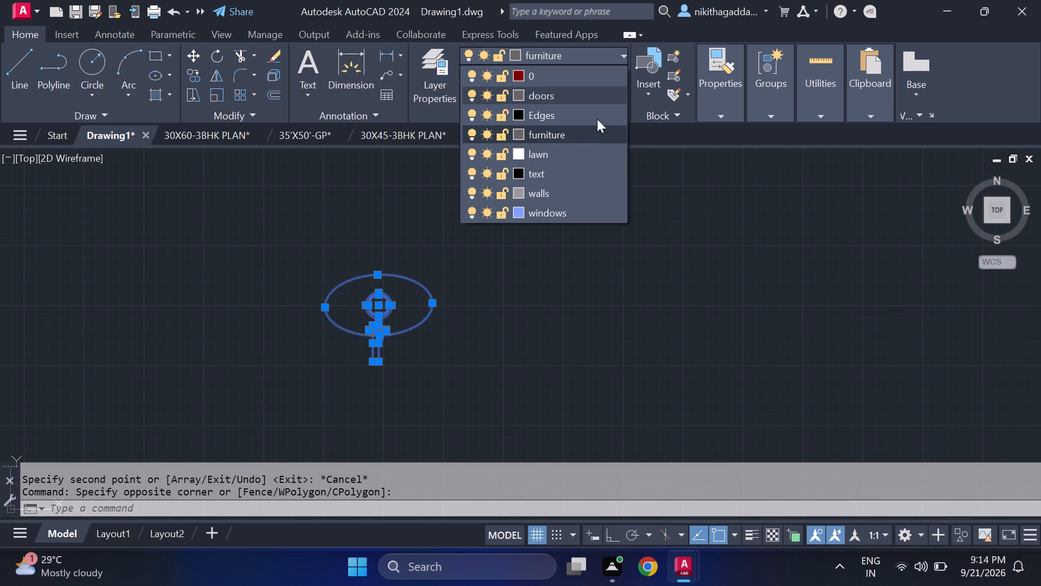
left_click(544, 176)
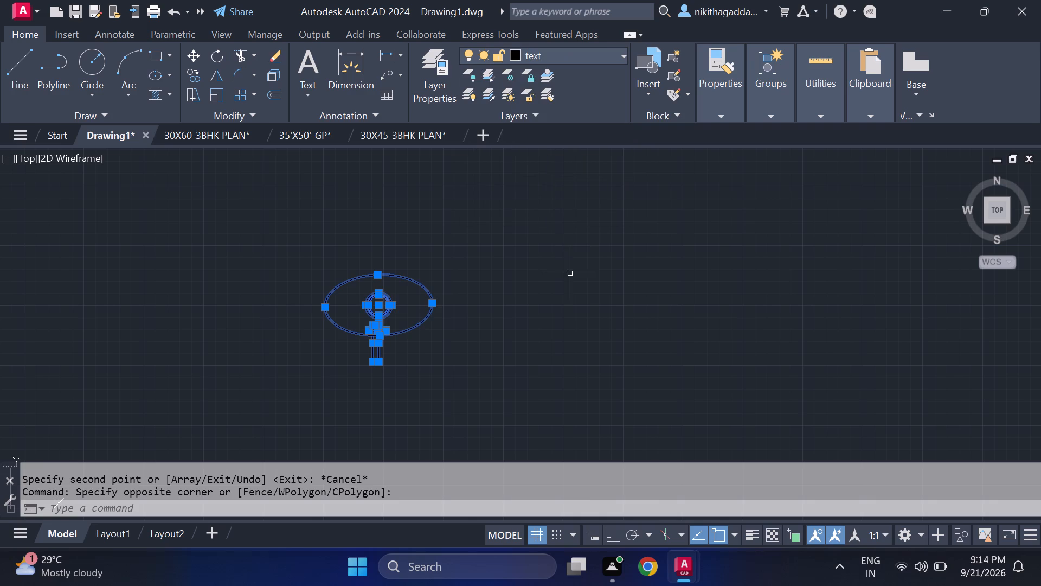
key("Escape")
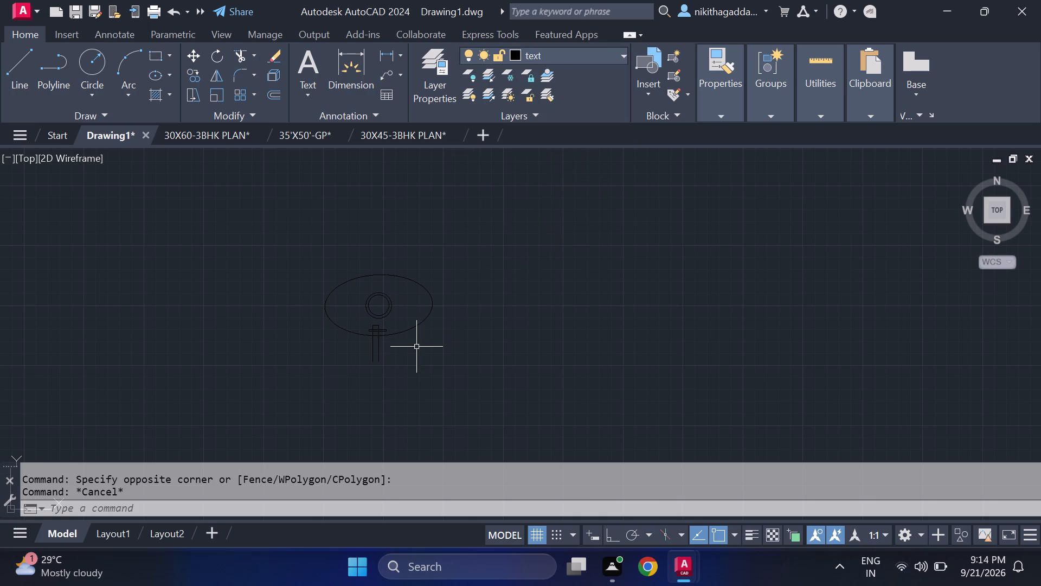
Rotate the whole washbasin about the centre of its drain circle to a diagonal orientation, about 317°.
scroll(417, 349, "up", 2)
middle_click_drag(445, 277, 491, 326)
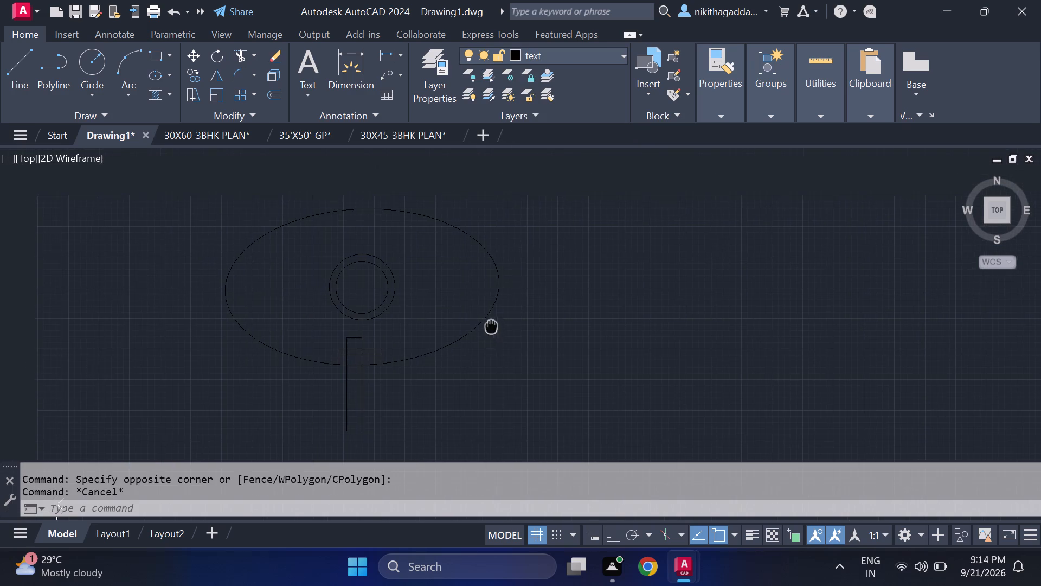
left_click_drag(552, 189, 541, 201)
left_click(213, 428)
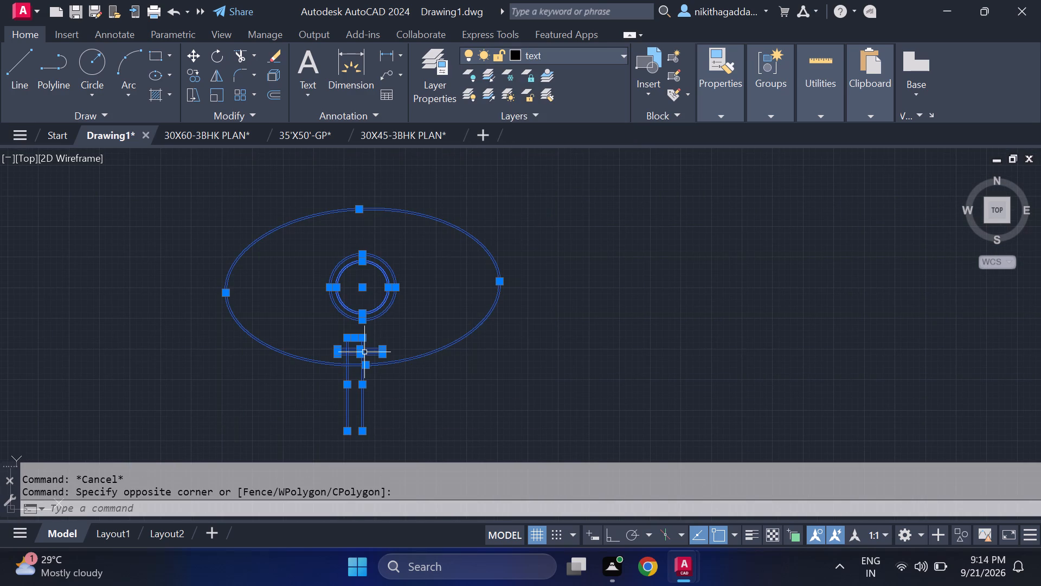
type("ro")
key("Return")
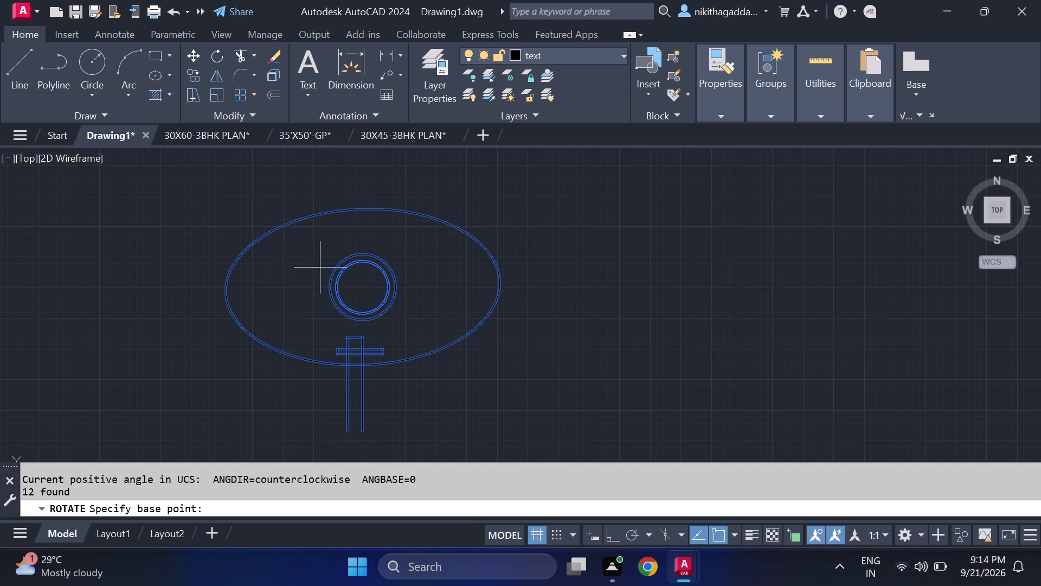
left_click(370, 288)
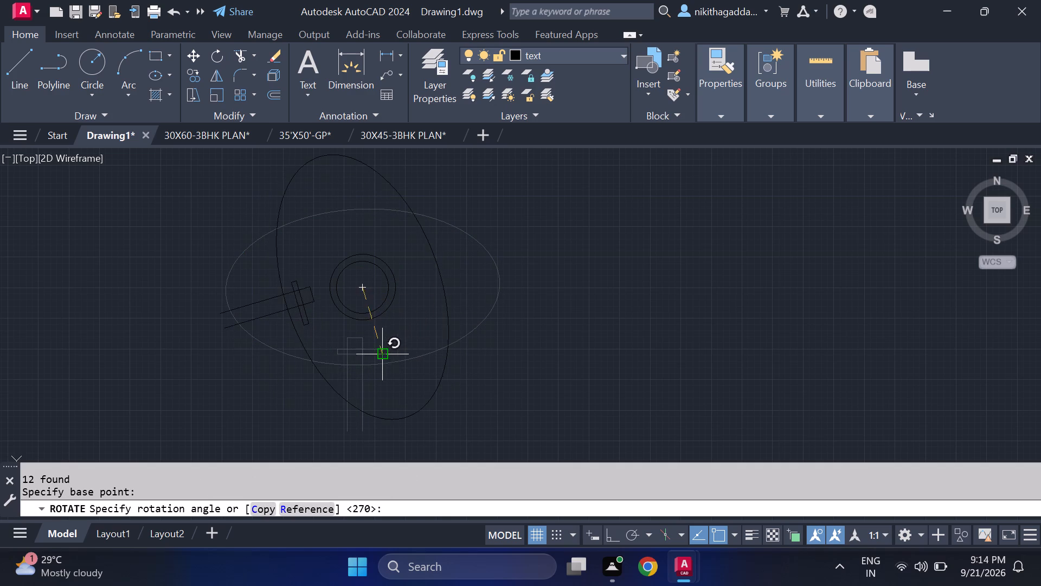
left_click(390, 314)
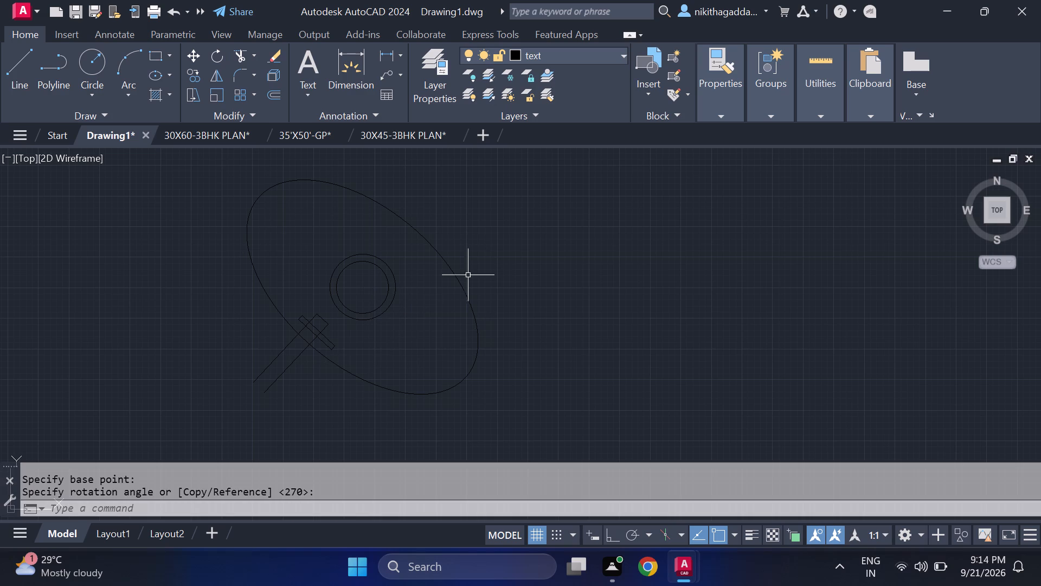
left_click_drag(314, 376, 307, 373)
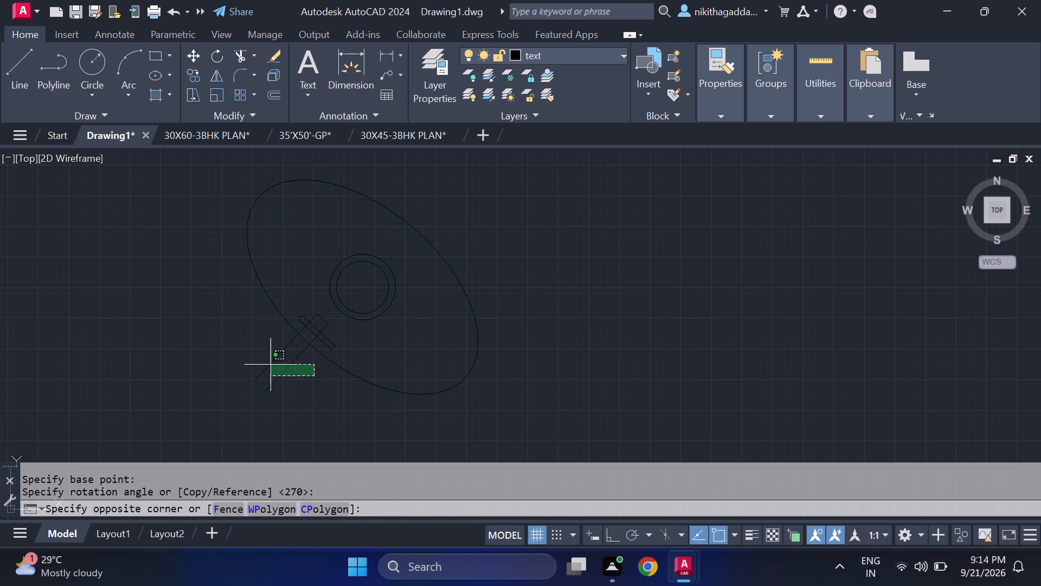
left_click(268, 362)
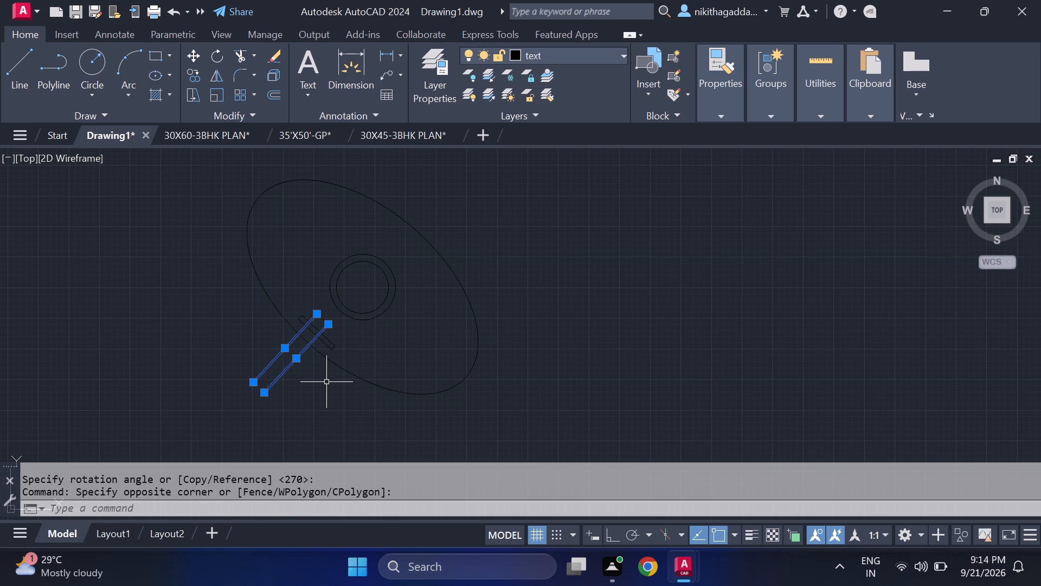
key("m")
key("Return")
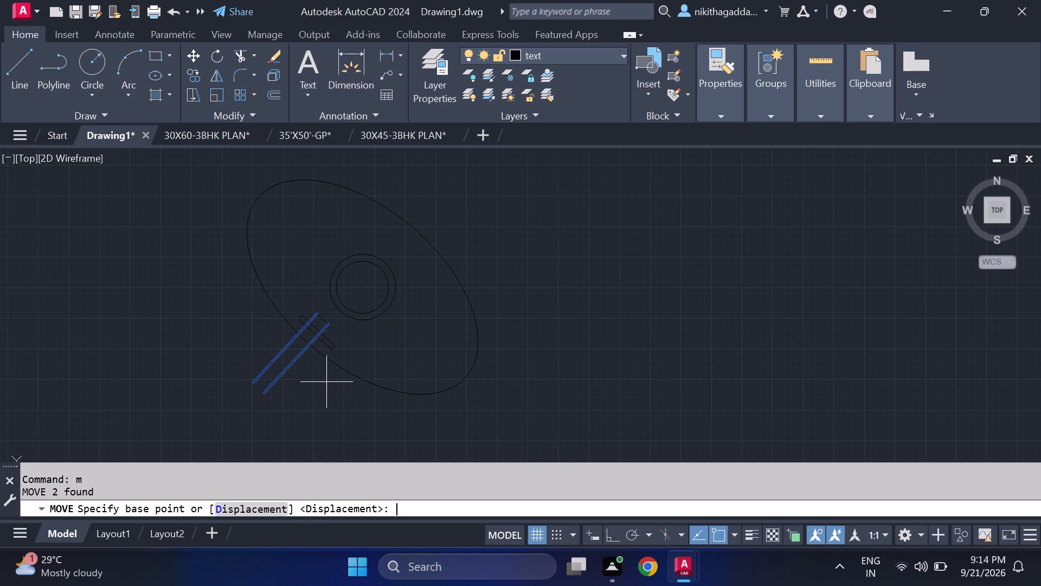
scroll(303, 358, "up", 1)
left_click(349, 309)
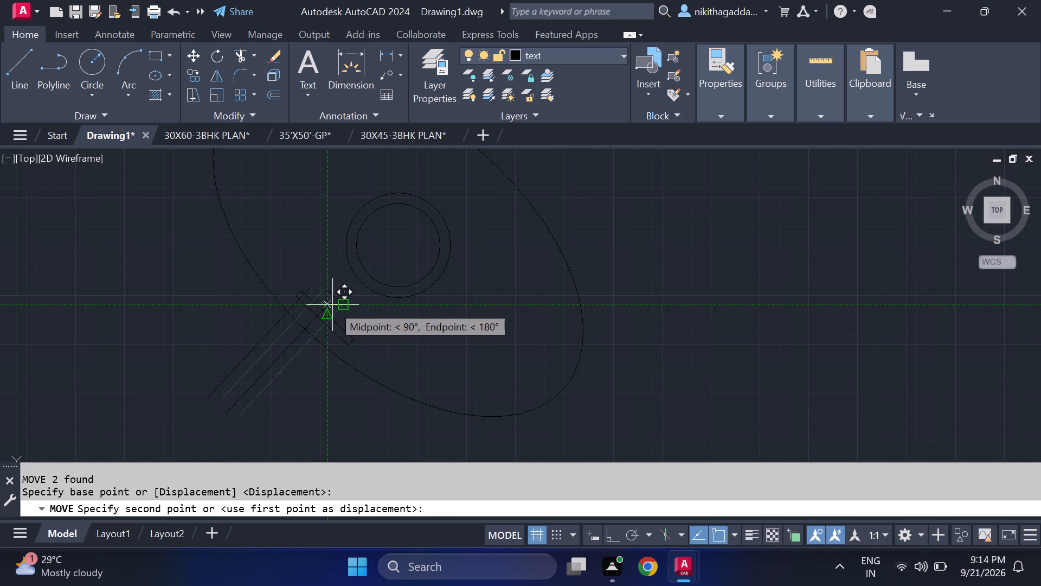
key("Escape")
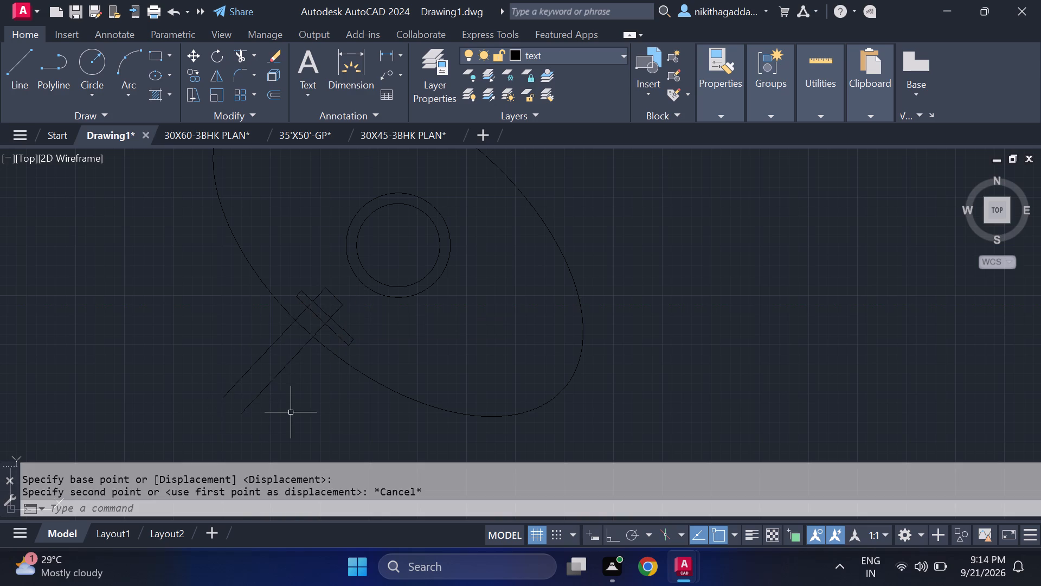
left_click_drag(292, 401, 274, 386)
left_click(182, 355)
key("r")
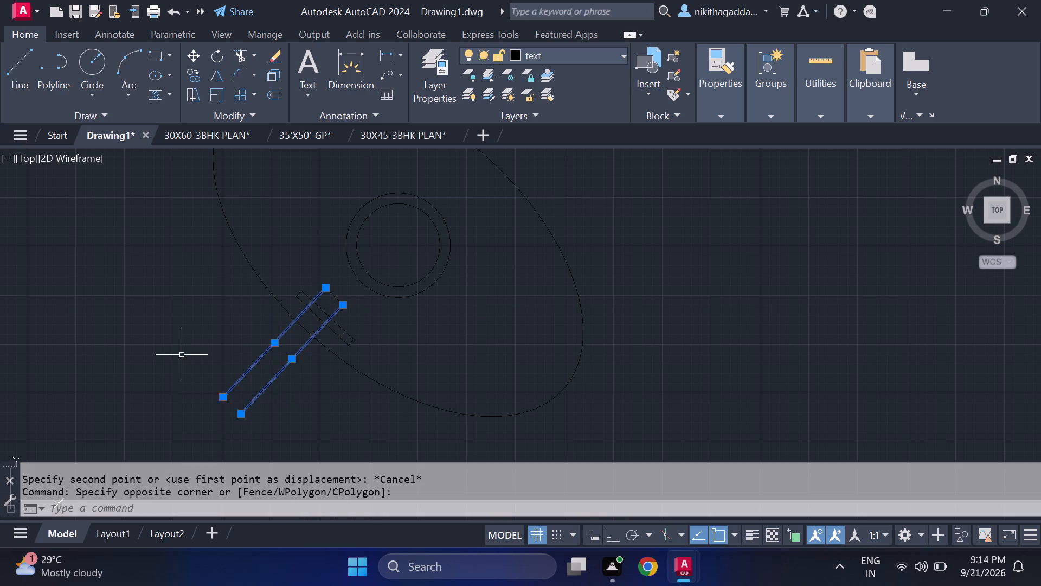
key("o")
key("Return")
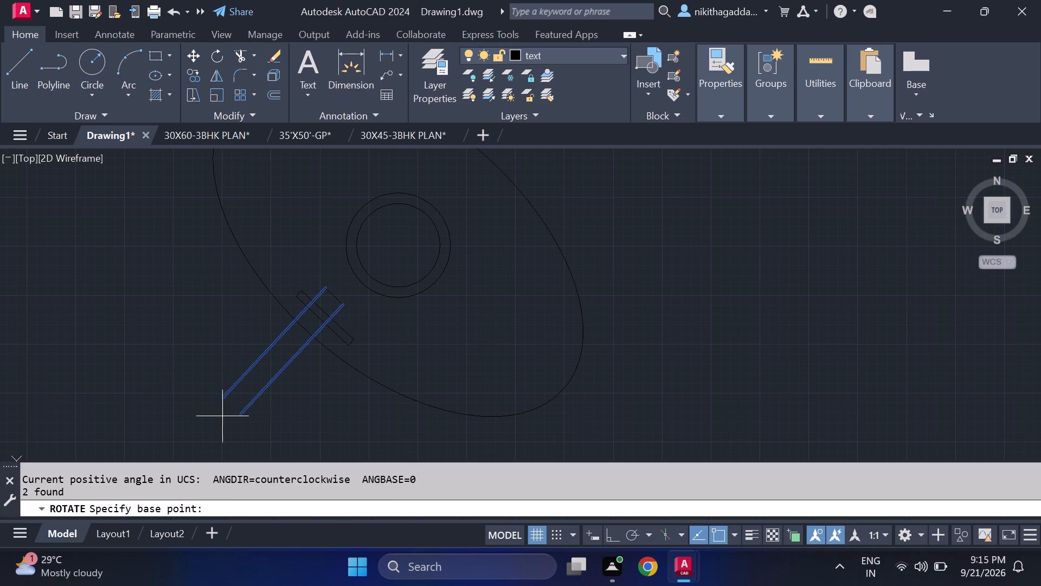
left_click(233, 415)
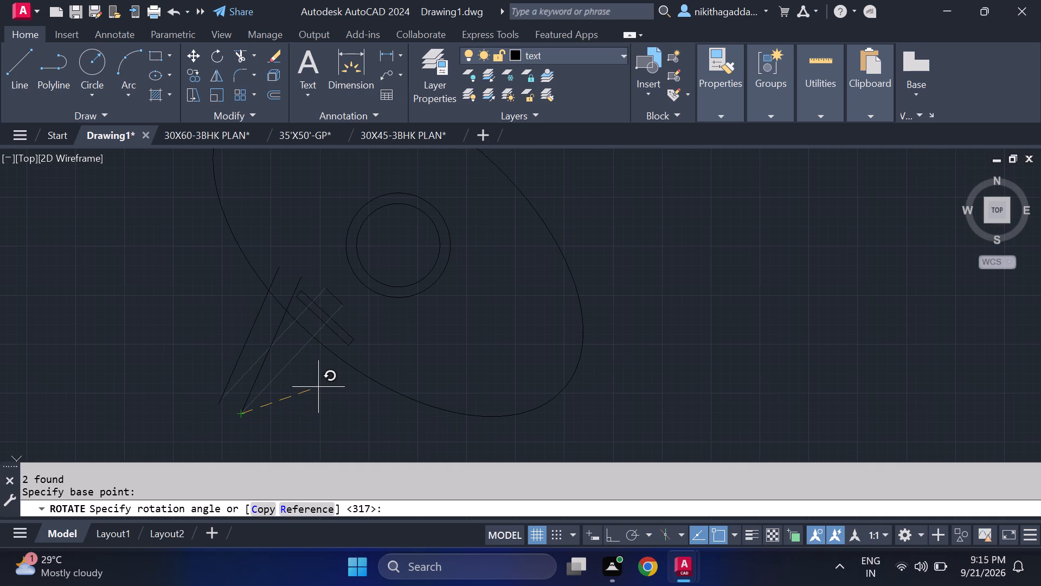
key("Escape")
Mirror the washbasin across a freehand diagonal line at its upper right, with Ortho off, keeping the original.
scroll(382, 343, "down", 4)
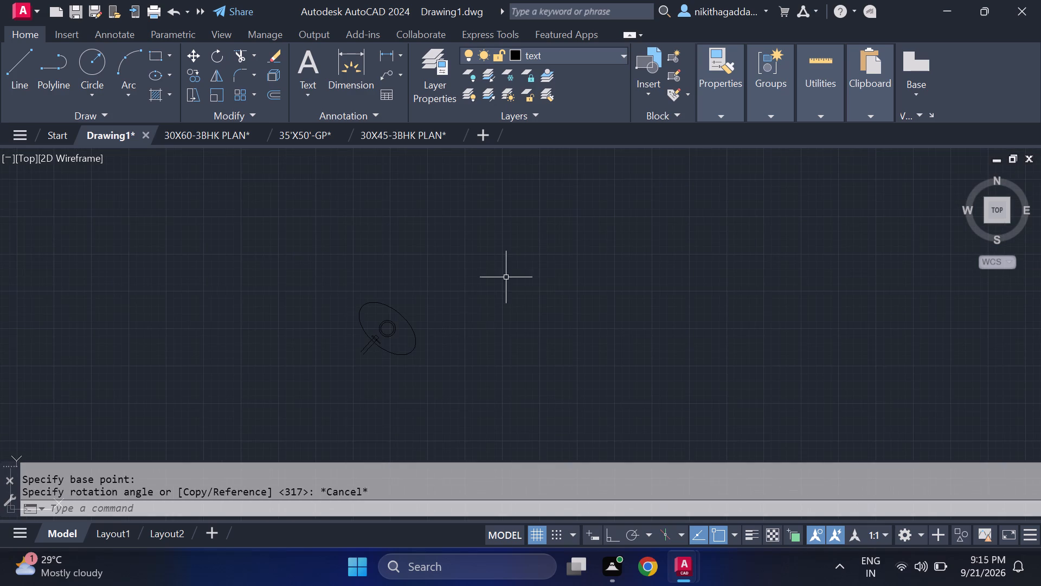
left_click(460, 264)
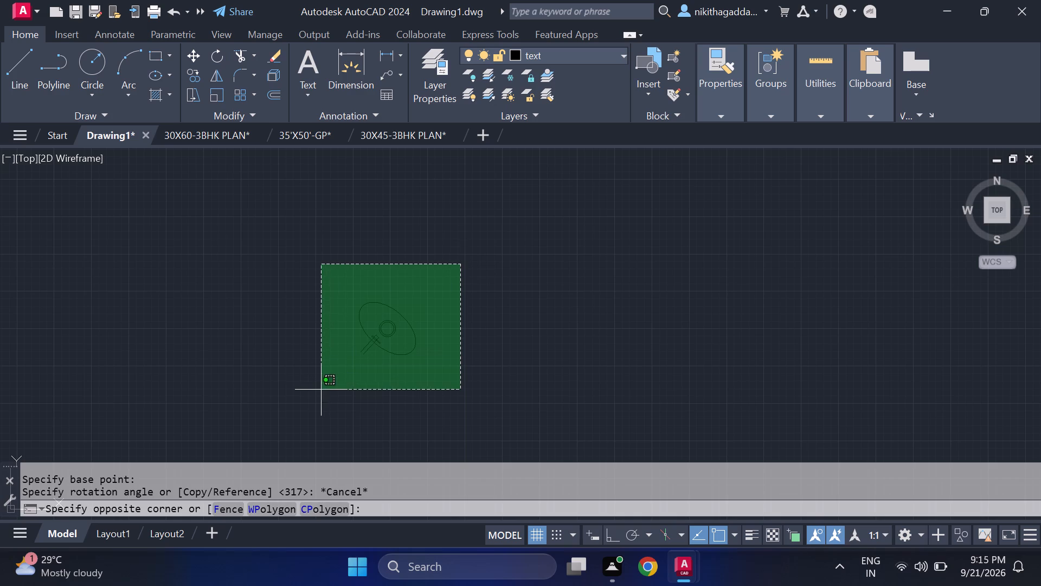
left_click(305, 394)
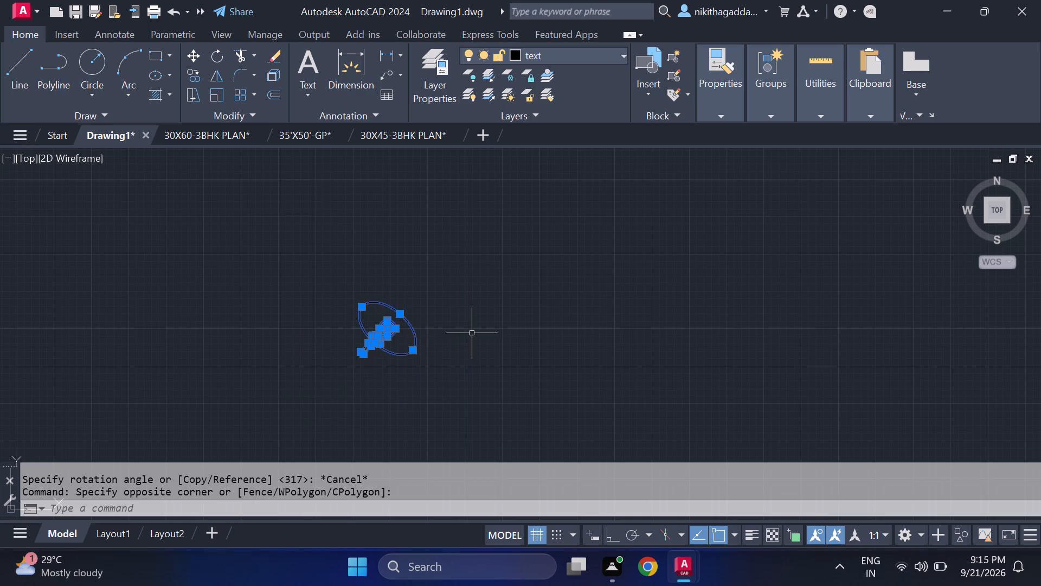
type("mi")
key("Return")
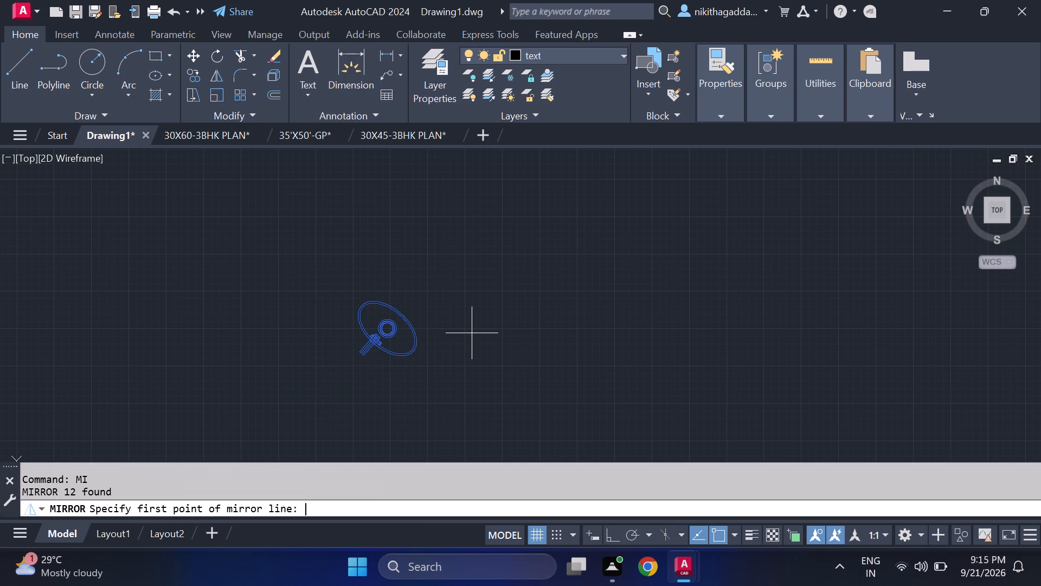
left_click(380, 258)
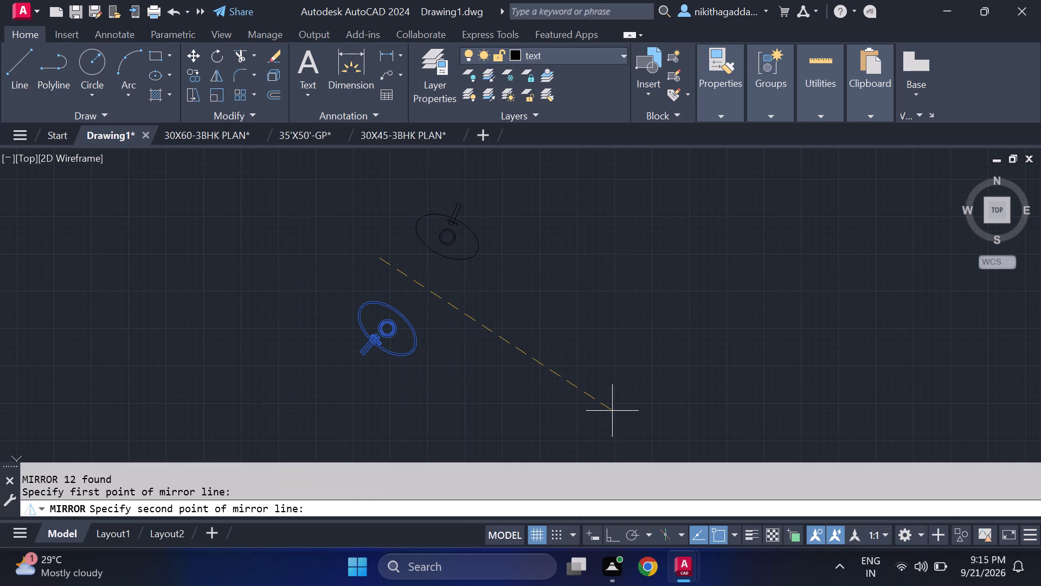
key("F8")
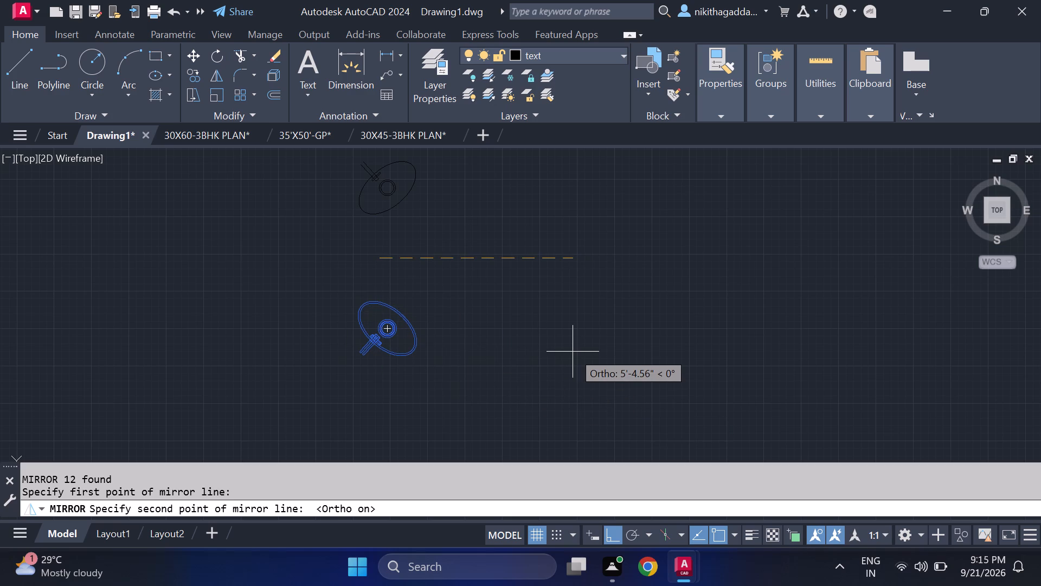
key("F8")
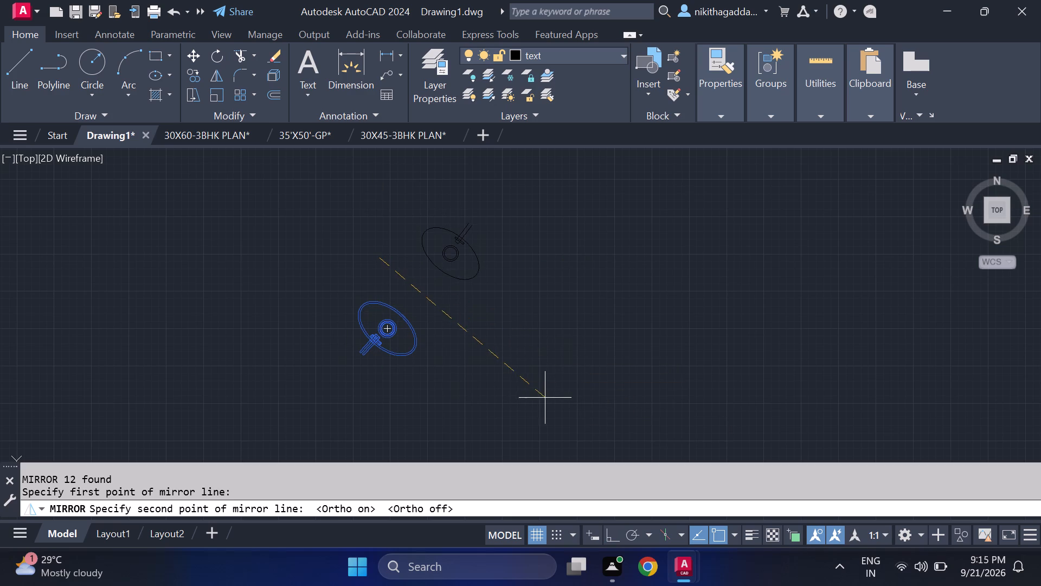
left_click(543, 399)
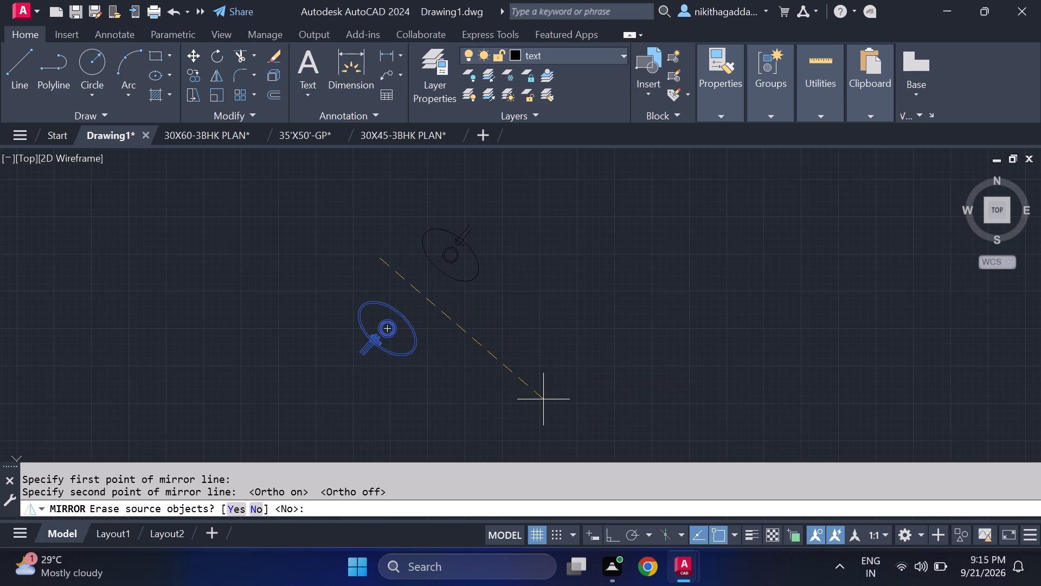
type("no")
key("Return")
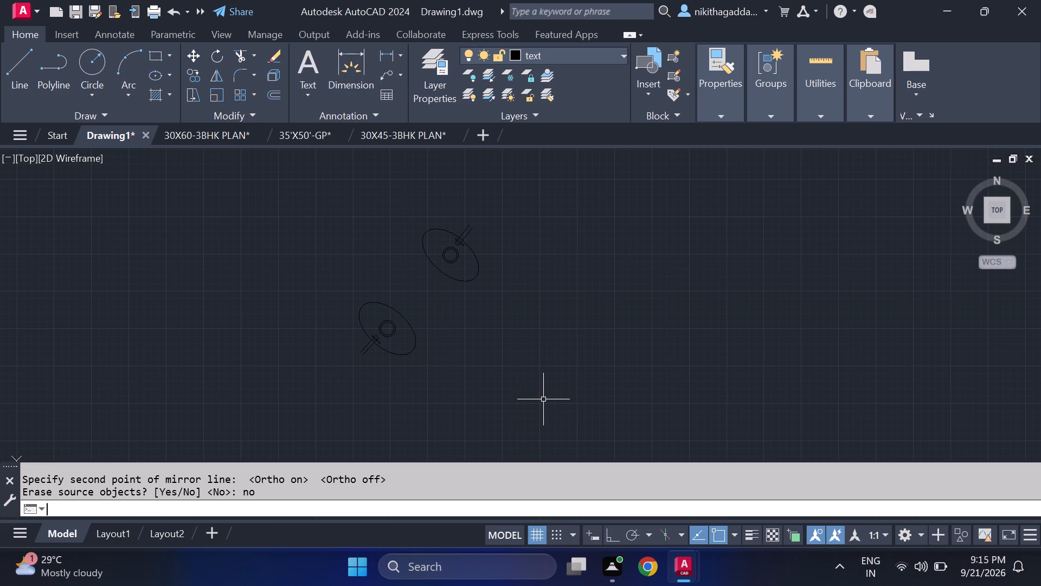
Move the lower washbasin, by its tap end, into the lower-left corner of the bathroom directly above the kitchen.
left_click(436, 319)
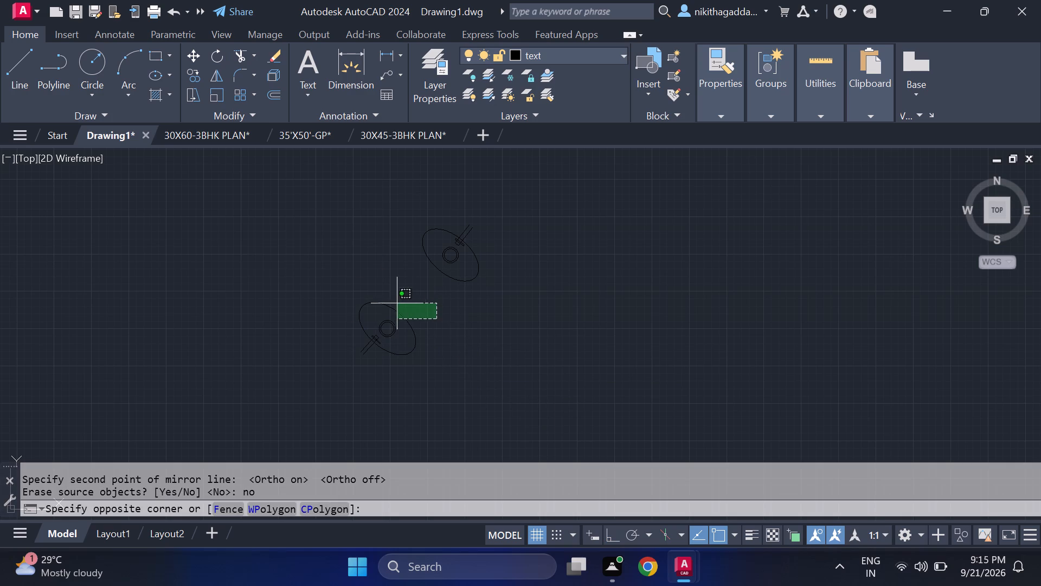
left_click(273, 396)
scroll(383, 340, "up", 2)
scroll(489, 340, "down", 2)
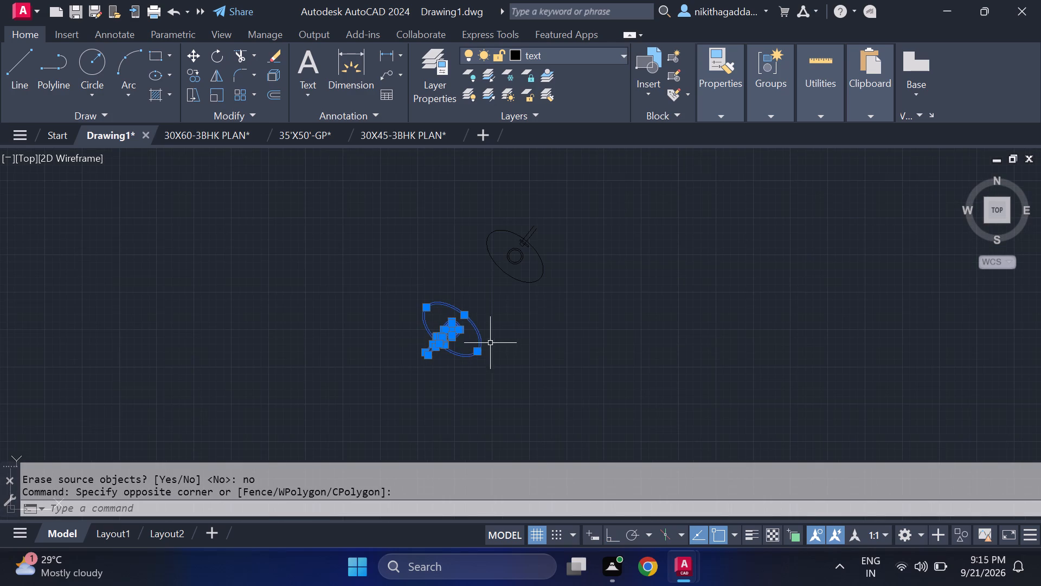
key("m")
key("Return")
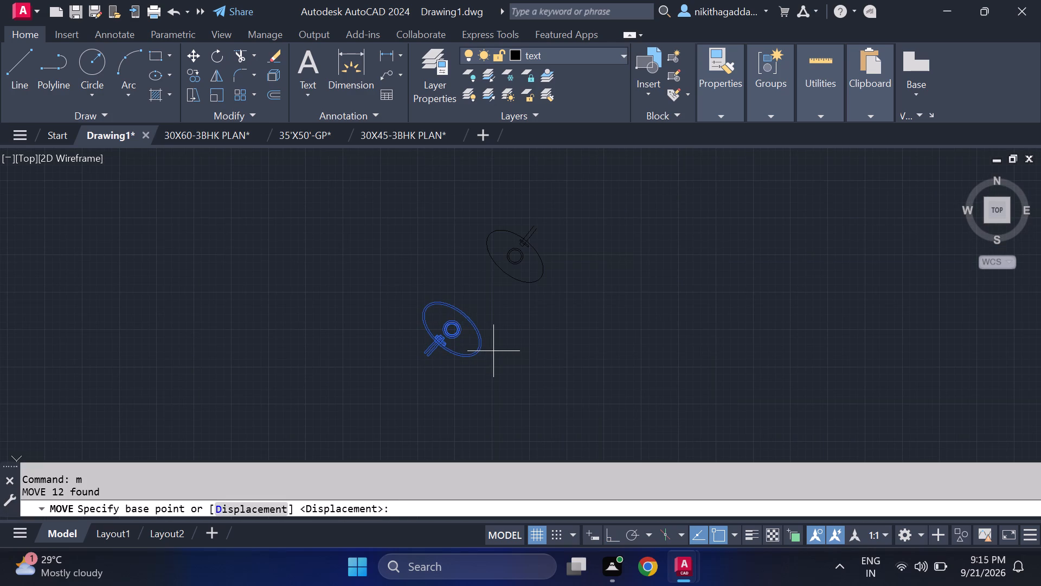
scroll(493, 351, "up", 2)
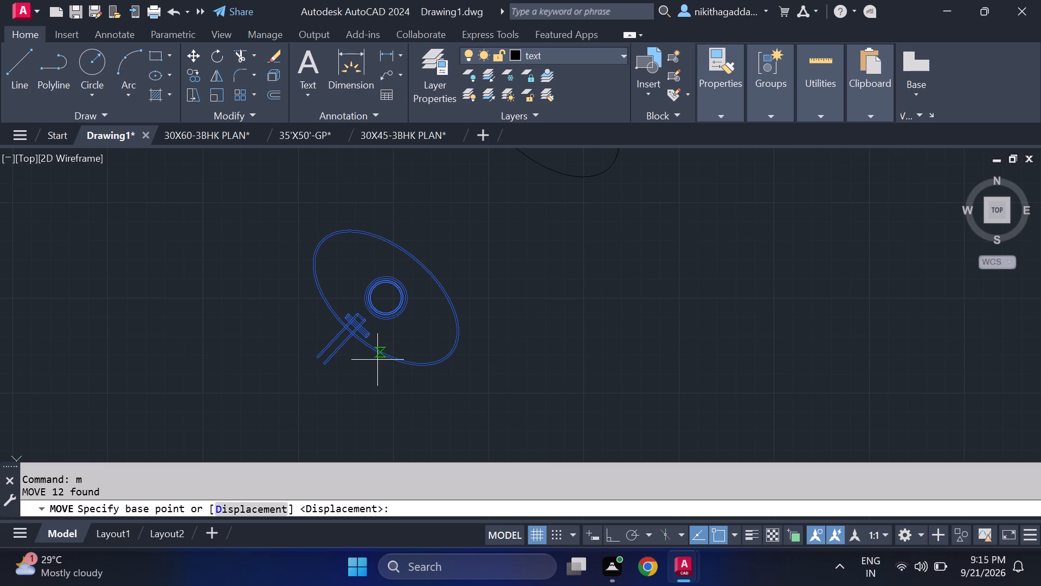
left_click(313, 354)
scroll(549, 345, "down", 4)
middle_click_drag(619, 371, 248, 262)
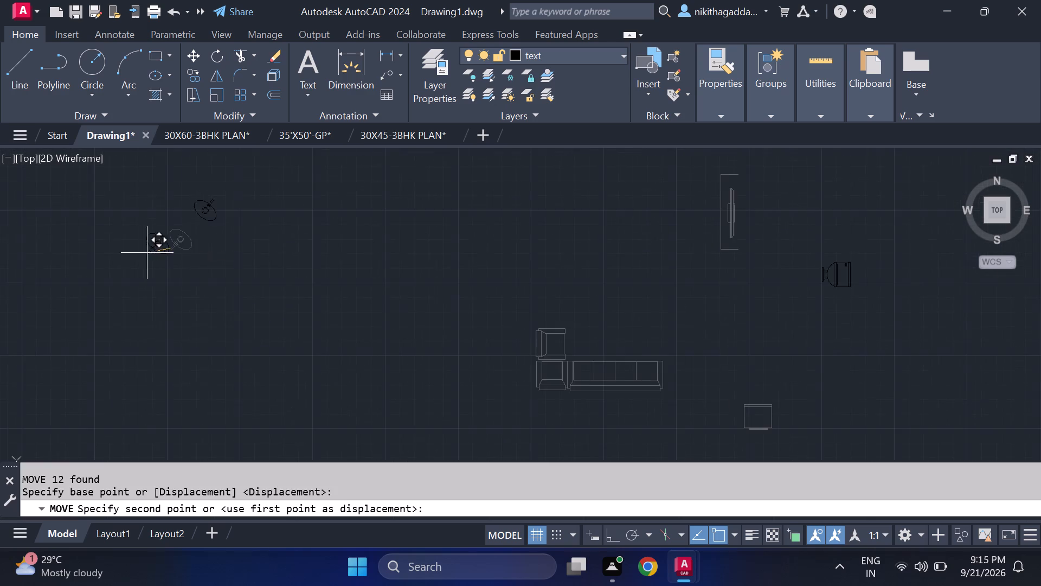
scroll(350, 284, "down", 3)
scroll(594, 331, "up", 4)
middle_click_drag(515, 307, 550, 464)
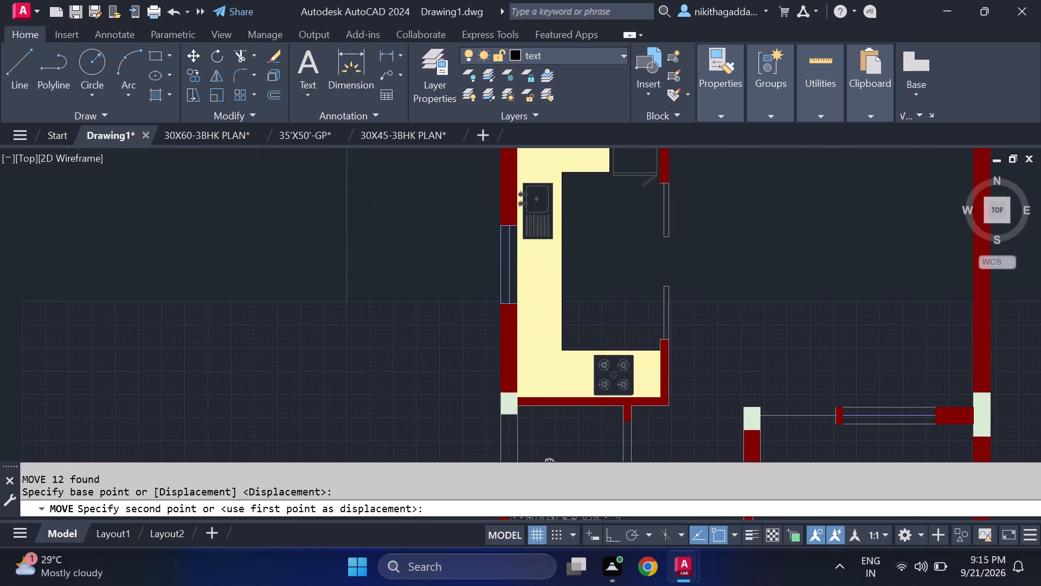
middle_click_drag(550, 464, 549, 464)
scroll(596, 349, "down", 2)
scroll(600, 245, "up", 2)
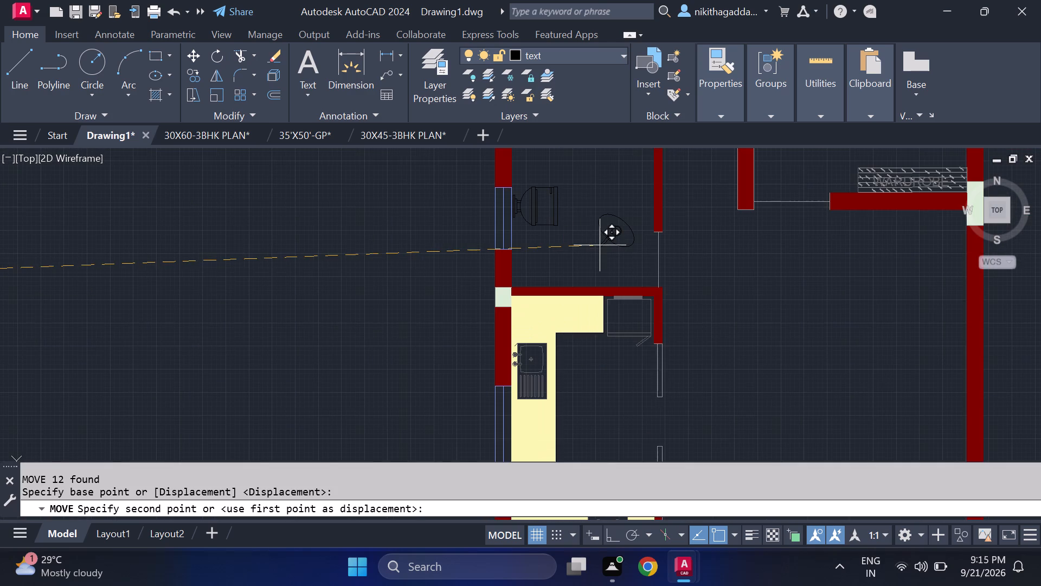
scroll(576, 259, "up", 2)
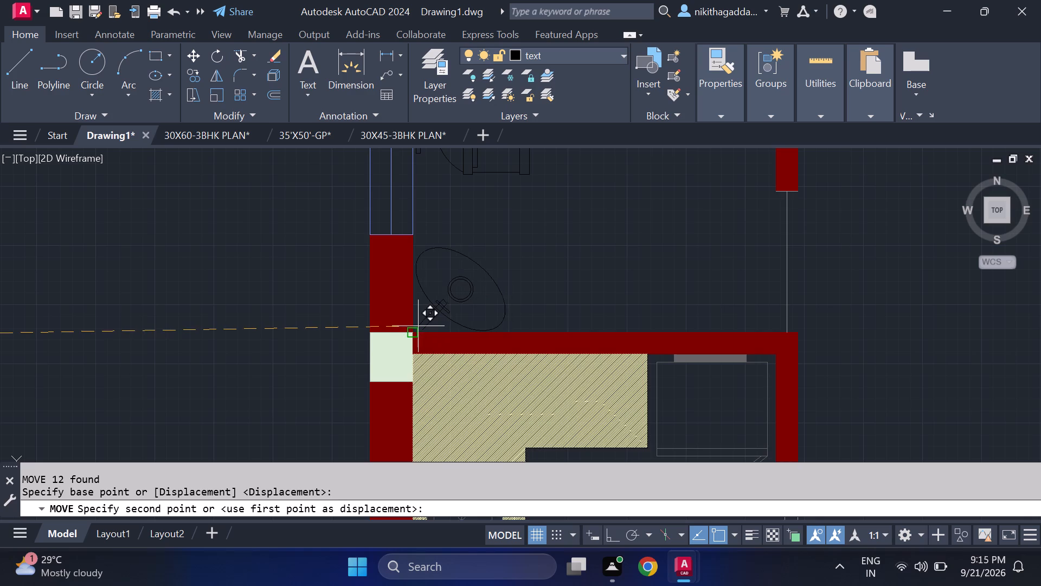
scroll(420, 322, "up", 2)
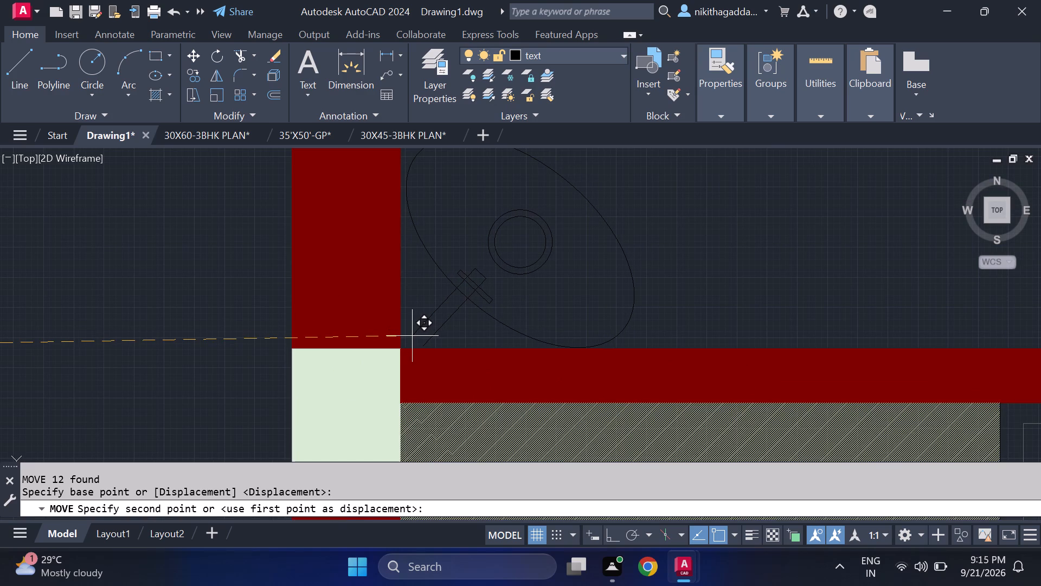
left_click(414, 331)
Extend both tap lines of the washbasin above the kitchen to the bathroom walls.
scroll(544, 284, "down", 2)
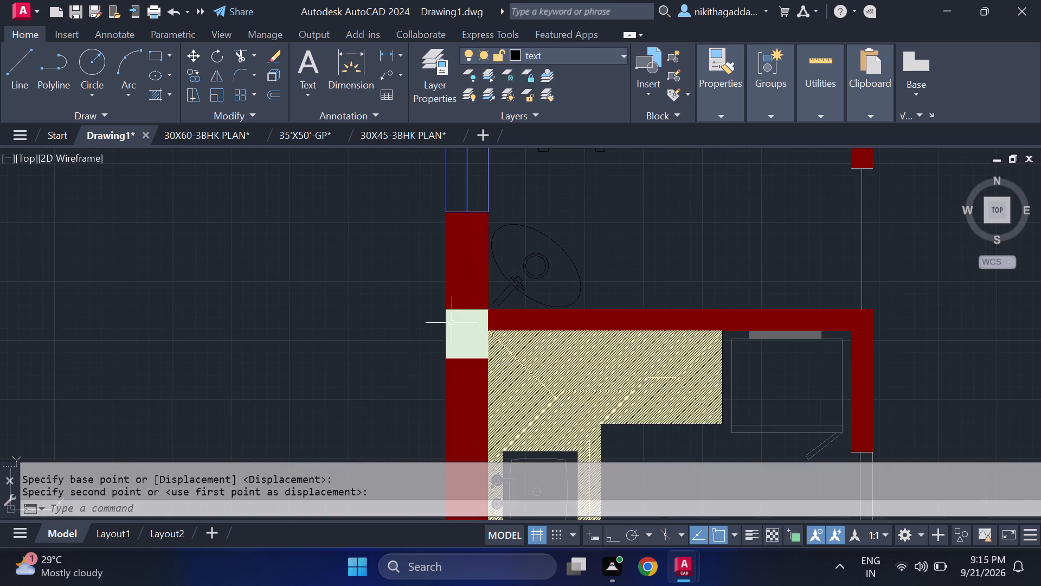
scroll(452, 323, "down", 3)
scroll(481, 320, "up", 4)
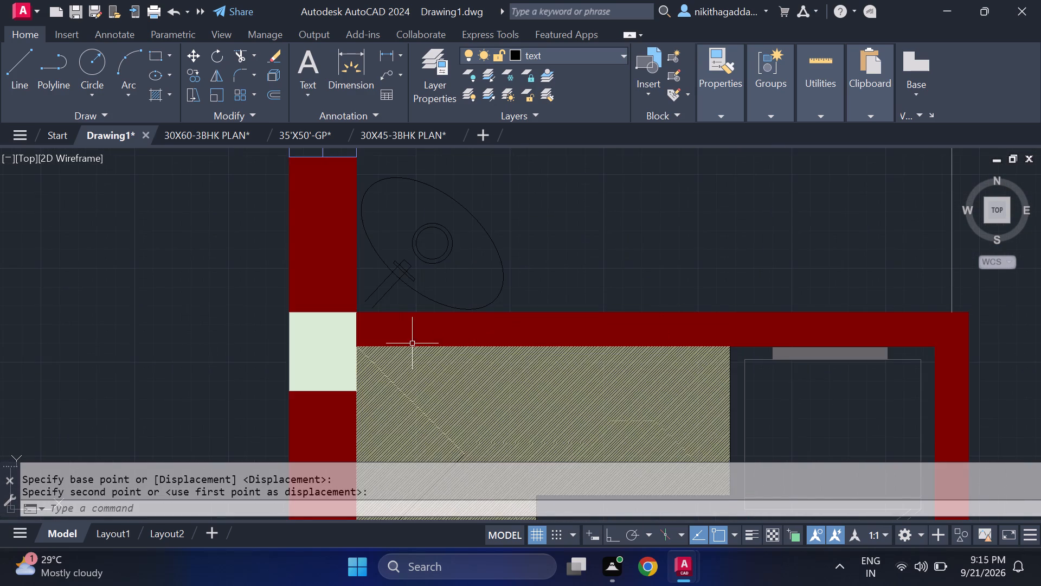
scroll(377, 317, "up", 4)
type("ex")
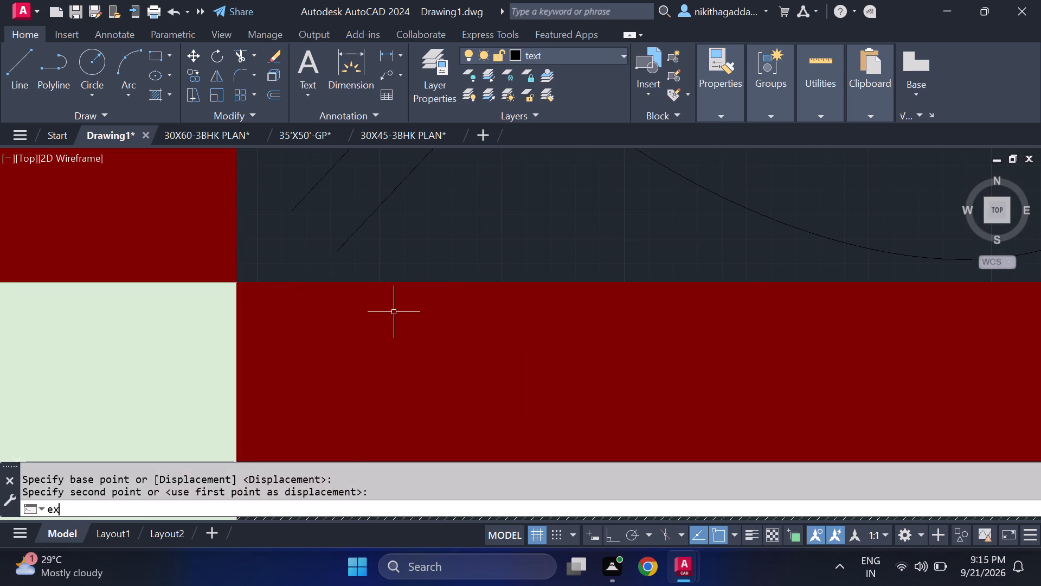
key("Return")
left_click(305, 195)
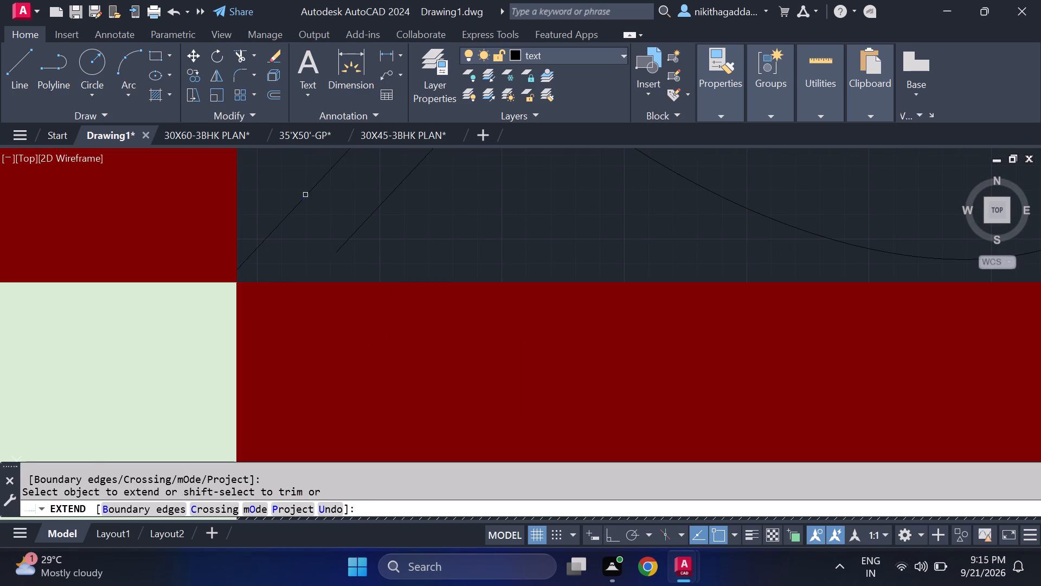
left_click(352, 231)
scroll(362, 259, "down", 5)
scroll(420, 303, "down", 2)
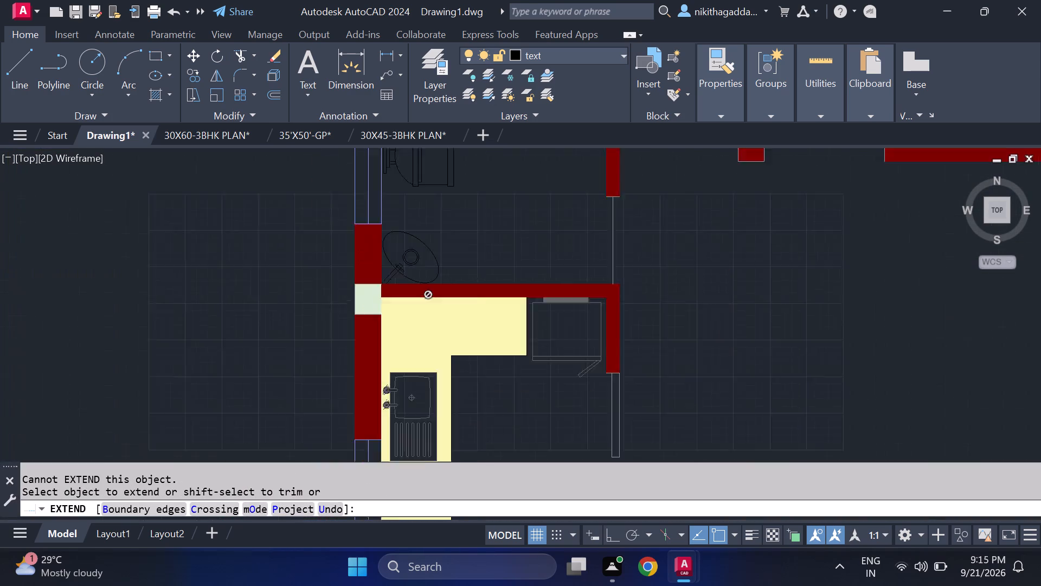
scroll(420, 304, "down", 1)
key("Escape")
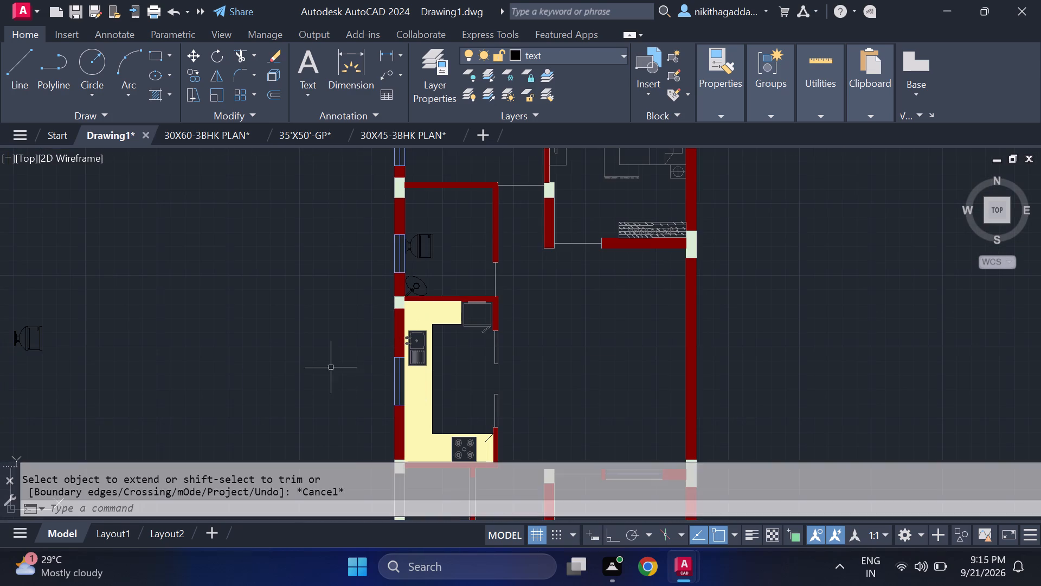
Move the remaining washbasin, by its tap end, into the upper-right corner of the small bathroom at the plan's top right.
scroll(316, 317, "down", 2)
middle_click_drag(197, 315, 243, 307)
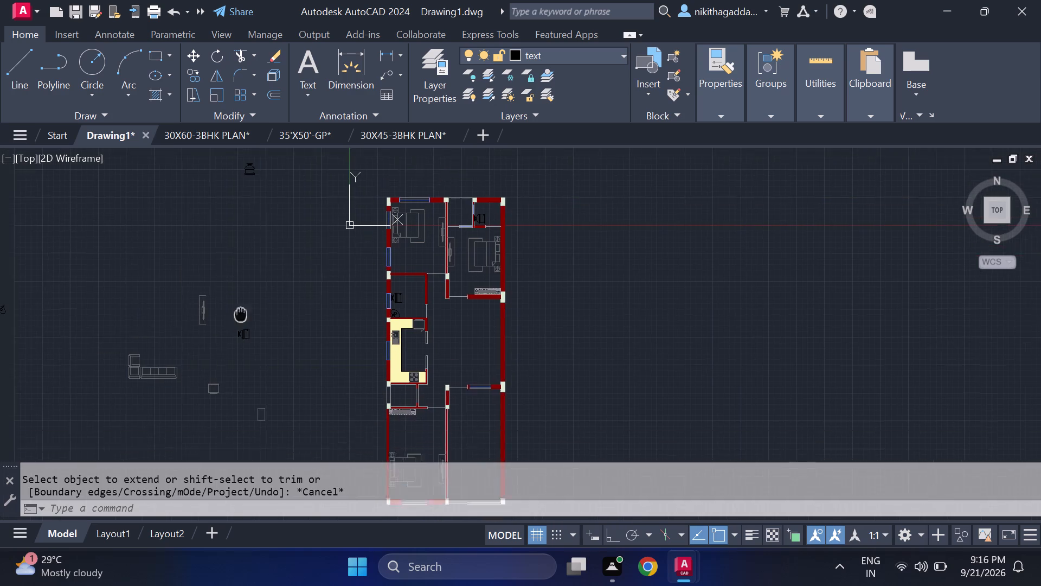
middle_click_drag(243, 307, 260, 270)
middle_click_drag(93, 283, 195, 310)
scroll(82, 288, "up", 3)
scroll(273, 247, "up", 3)
left_click_drag(323, 213, 320, 219)
left_click(106, 377)
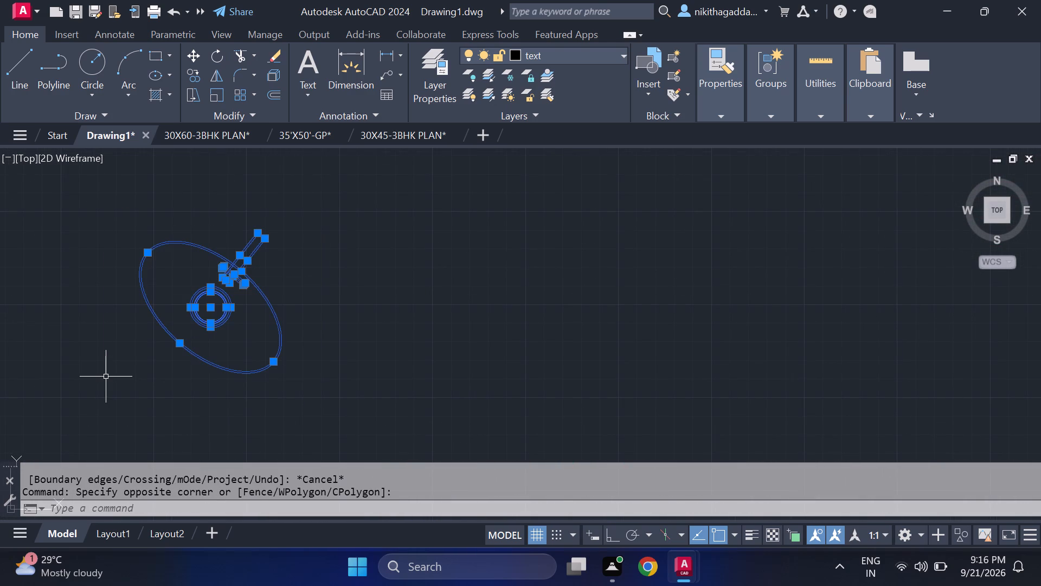
key("m")
key("Return")
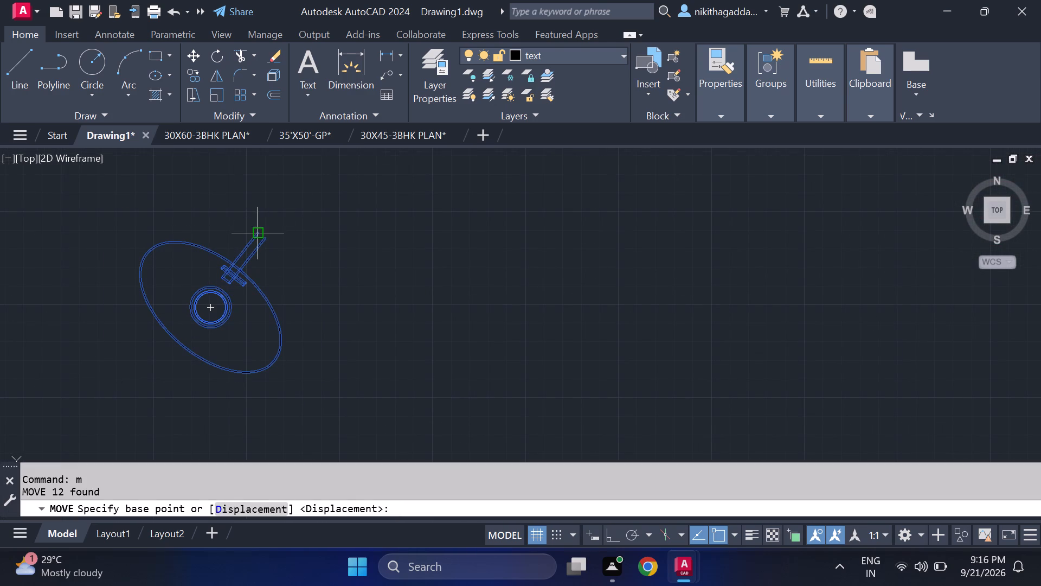
left_click(259, 230)
scroll(562, 91, "down", 4)
scroll(583, 235, "down", 3)
middle_click_drag(588, 240, 563, 241)
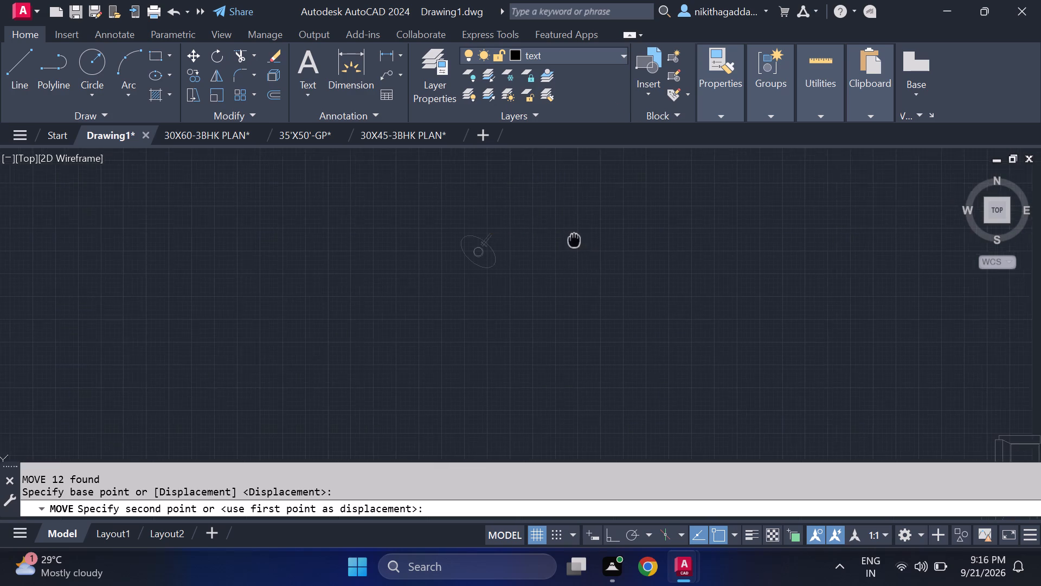
middle_click_drag(563, 241, 406, 259)
scroll(353, 280, "down", 5)
scroll(561, 234, "up", 7)
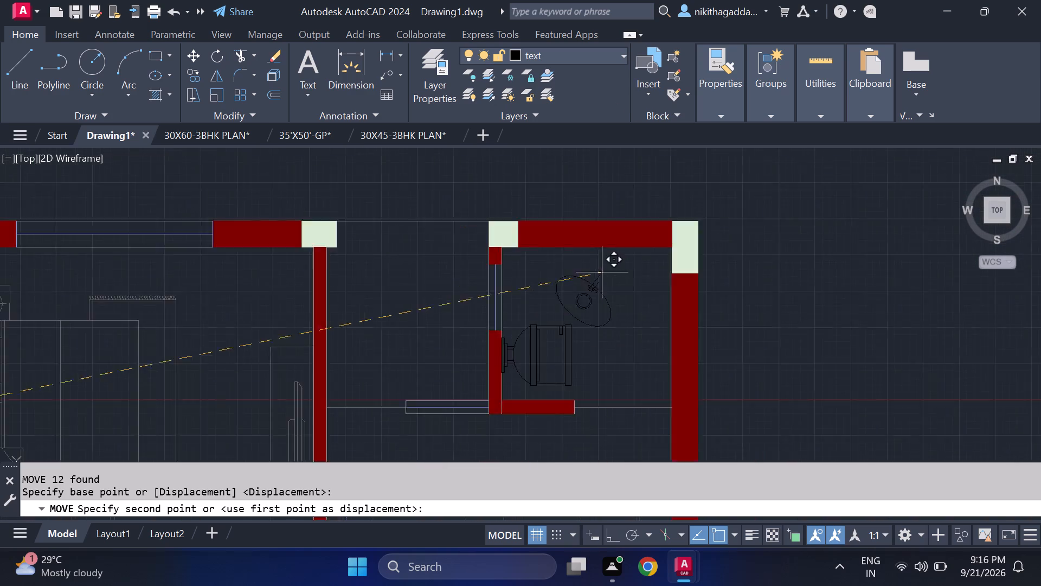
scroll(682, 250, "up", 4)
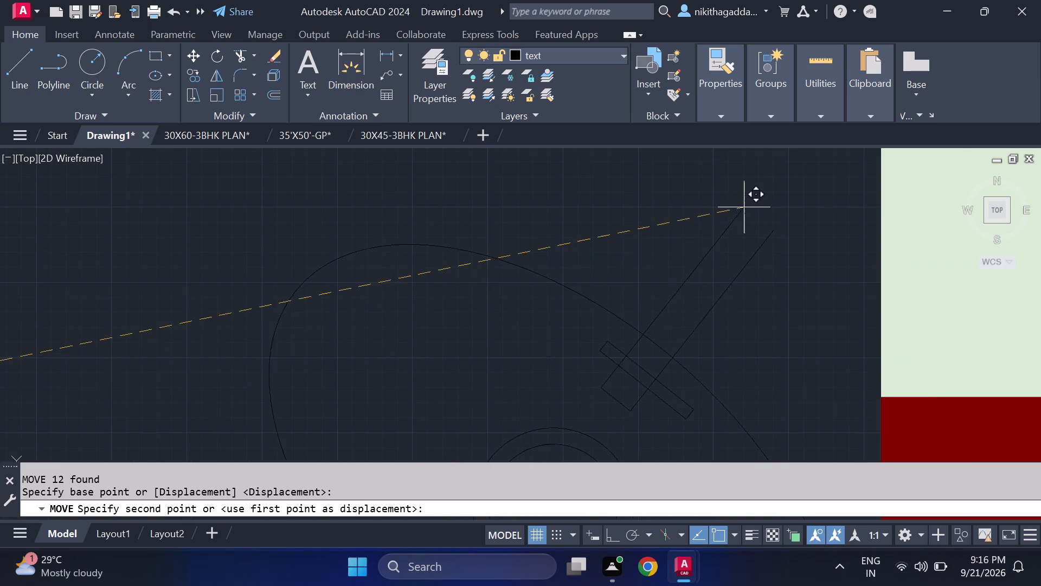
middle_click_drag(745, 207, 156, 336)
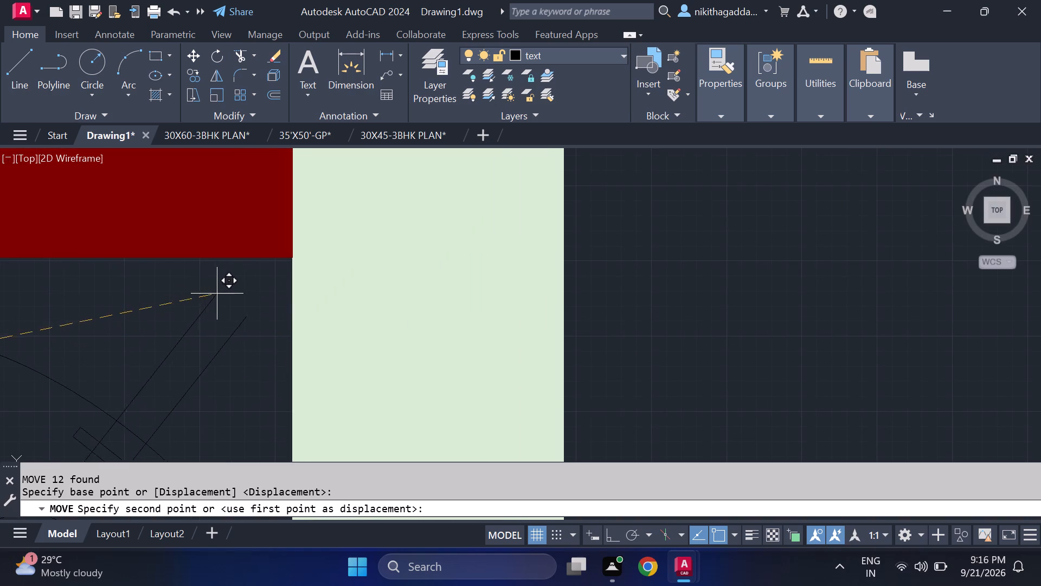
scroll(243, 279, "down", 1)
middle_click_drag(240, 275, 311, 199)
scroll(306, 200, "down", 1)
middle_click_drag(311, 199, 306, 200)
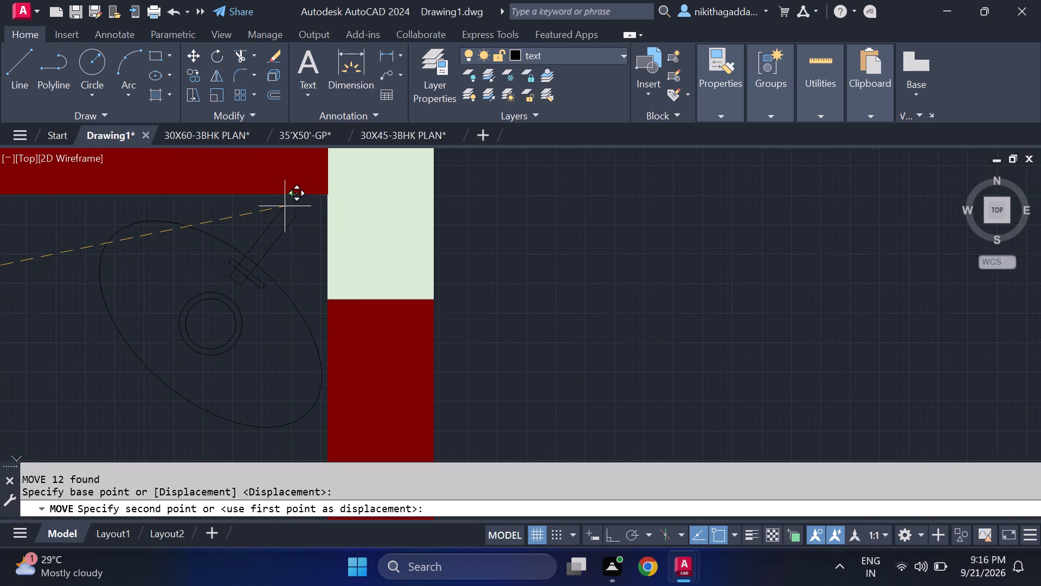
left_click(286, 206)
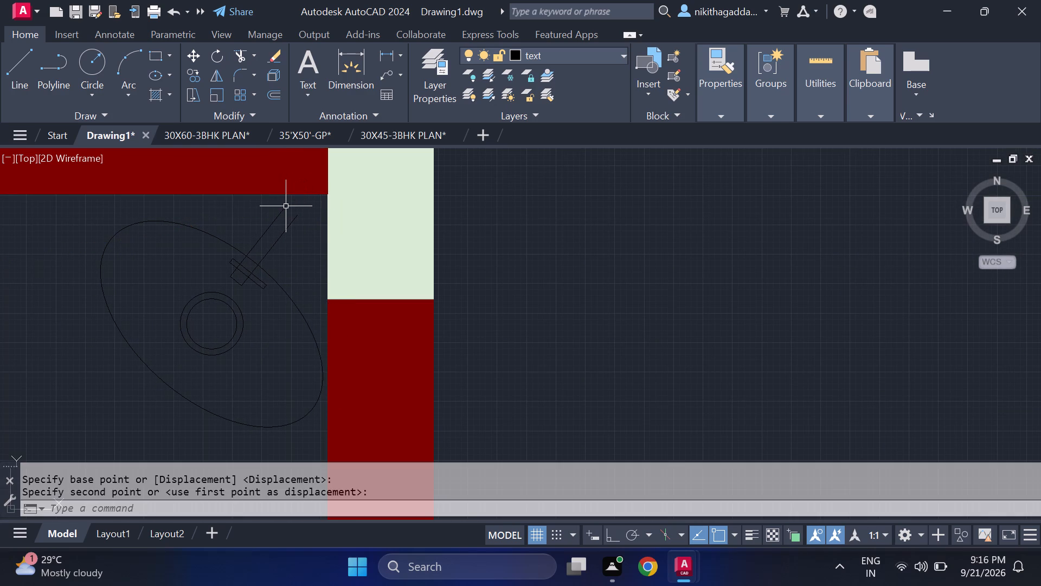
Extend both tap lines of the washbasin in the top-right bathroom to the upper wall.
type("ex")
key("Return")
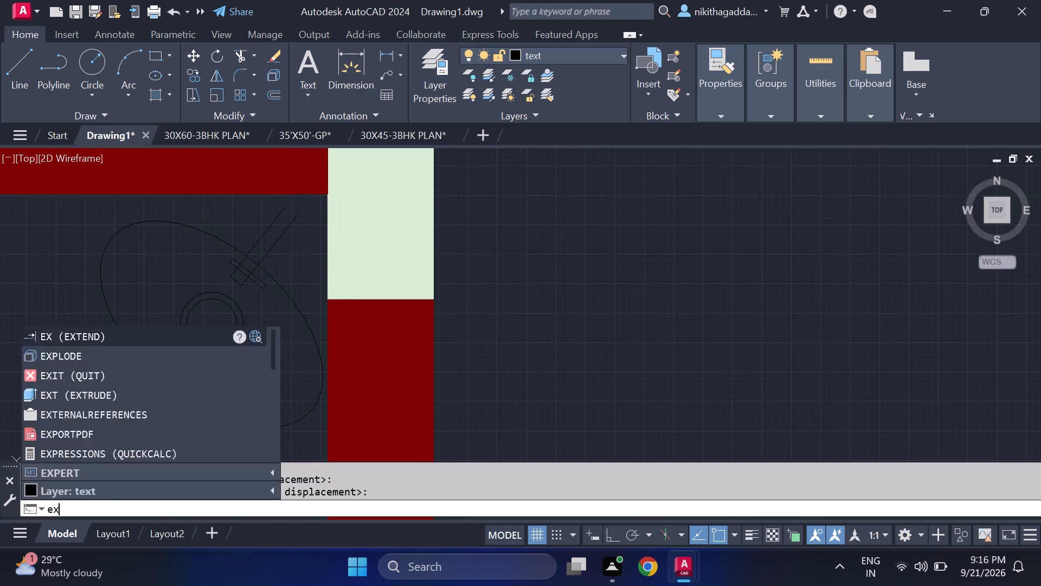
left_click(275, 222)
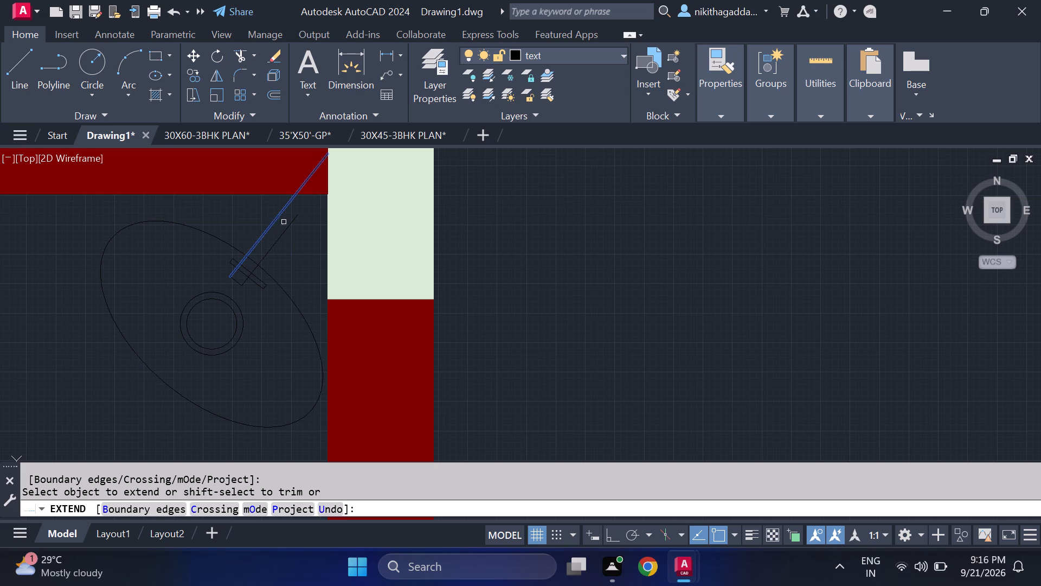
left_click(288, 226)
scroll(435, 253, "down", 3)
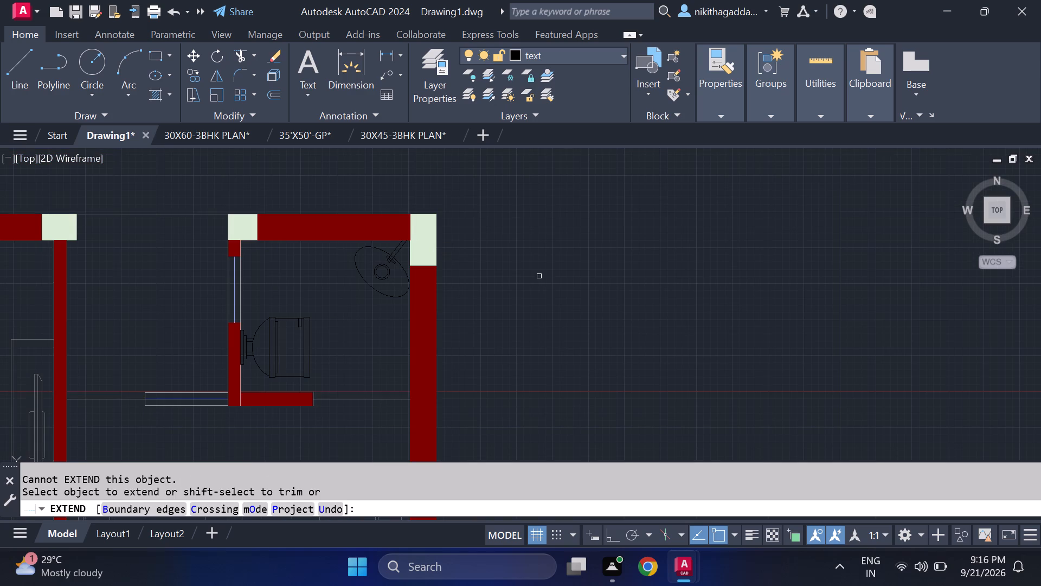
key("Escape")
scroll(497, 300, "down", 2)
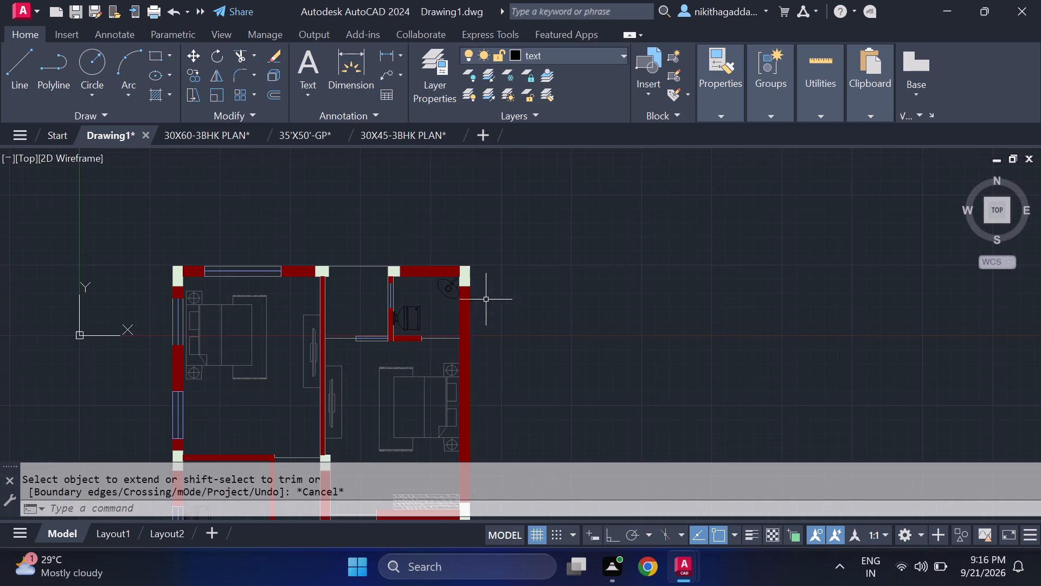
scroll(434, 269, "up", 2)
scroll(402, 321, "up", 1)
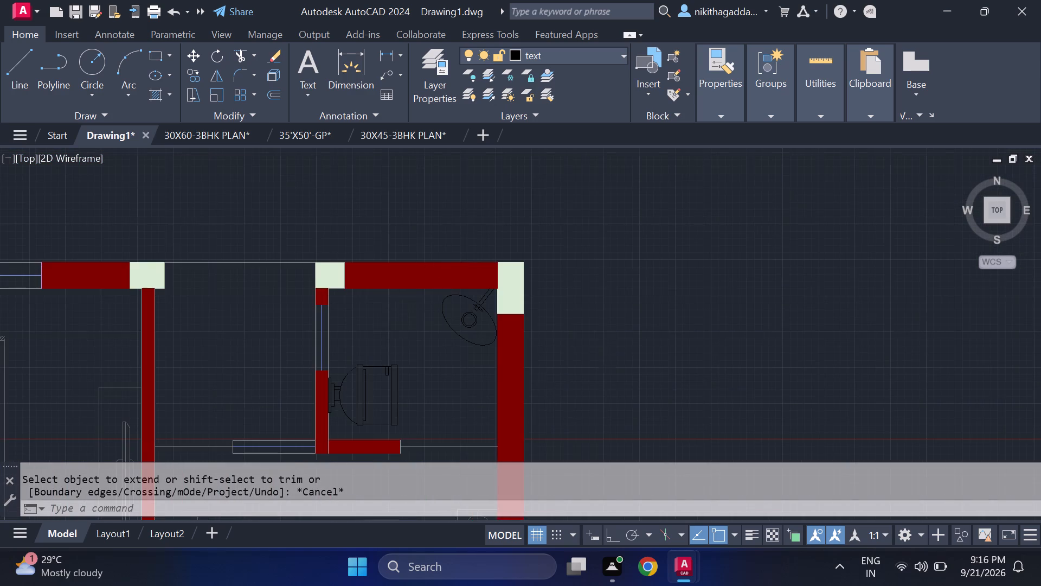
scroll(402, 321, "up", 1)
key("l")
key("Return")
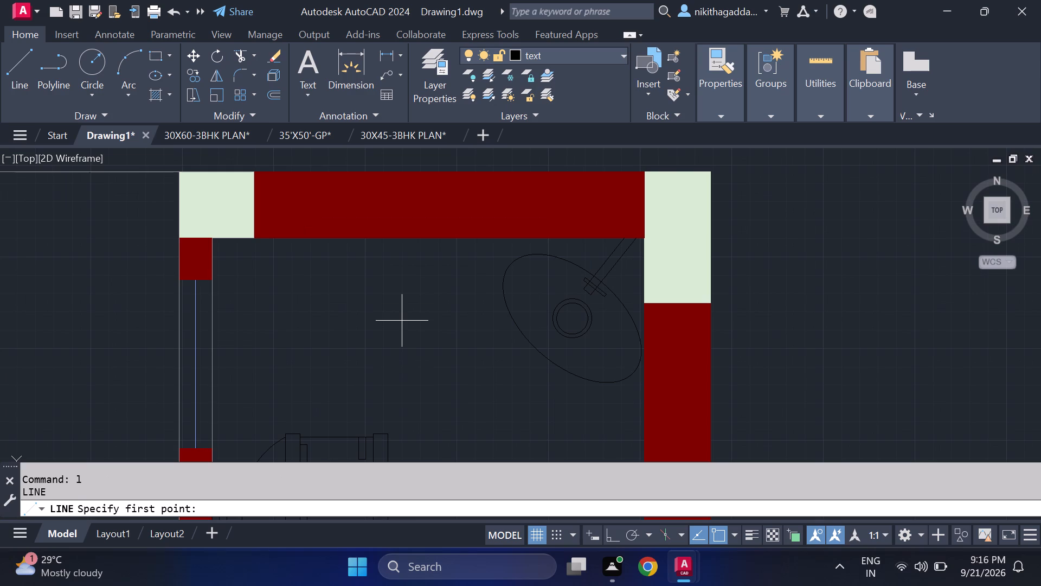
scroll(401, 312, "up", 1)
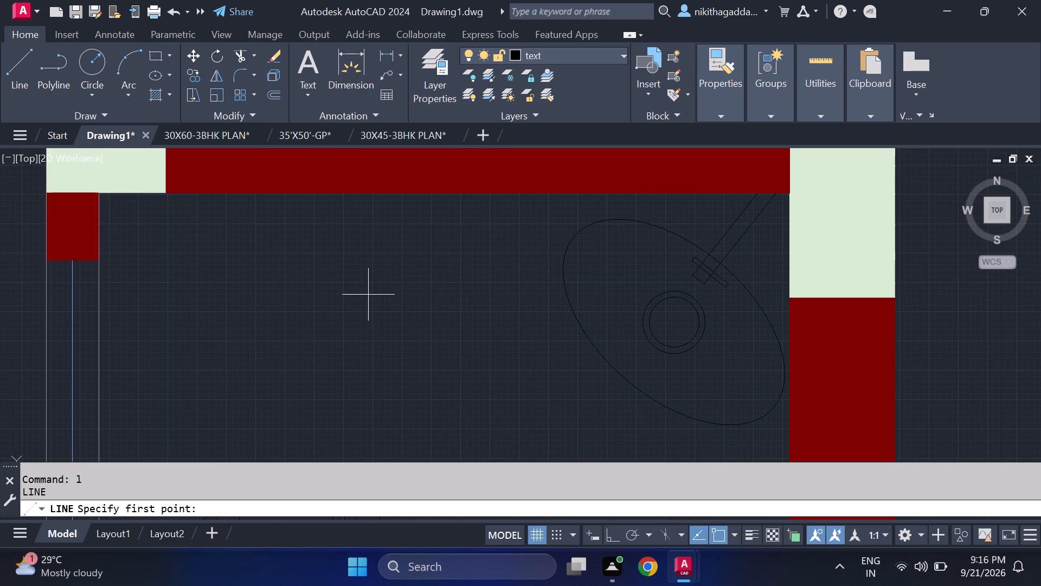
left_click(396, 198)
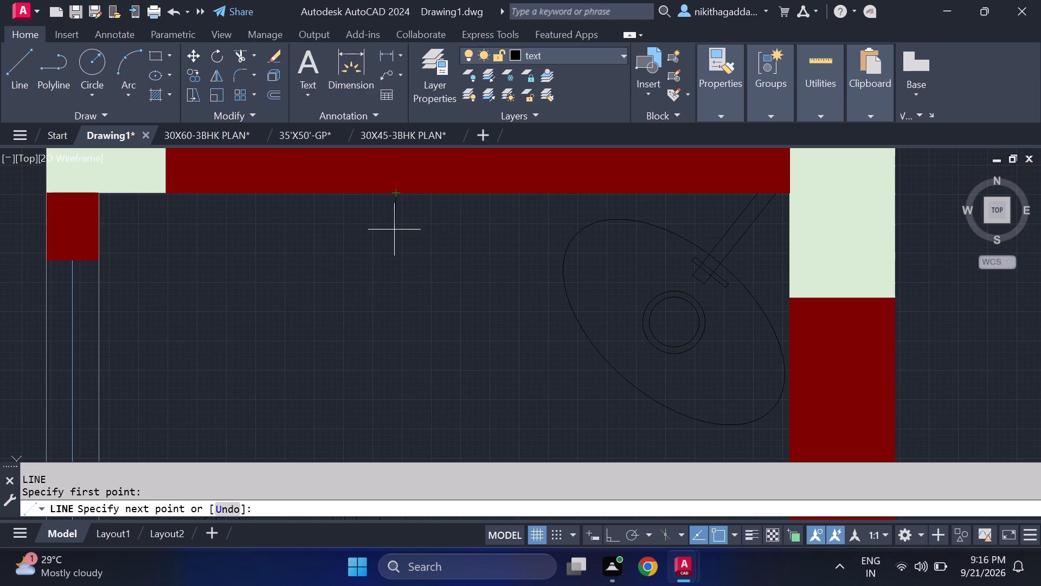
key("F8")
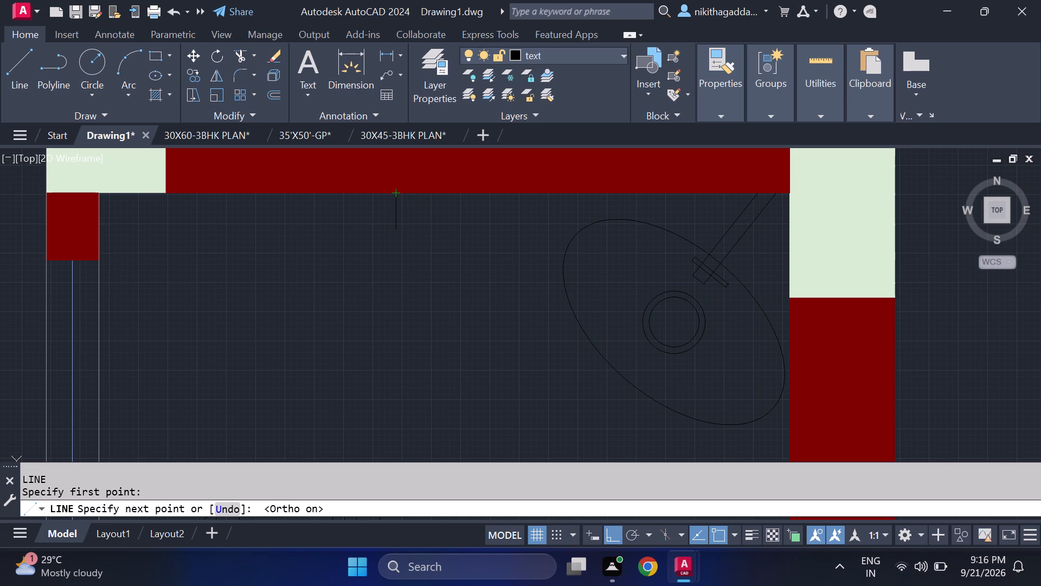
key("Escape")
Draw a small upright ellipse hanging from the upper wall of the top-right bathroom, left of the washbasin.
type("ellipse")
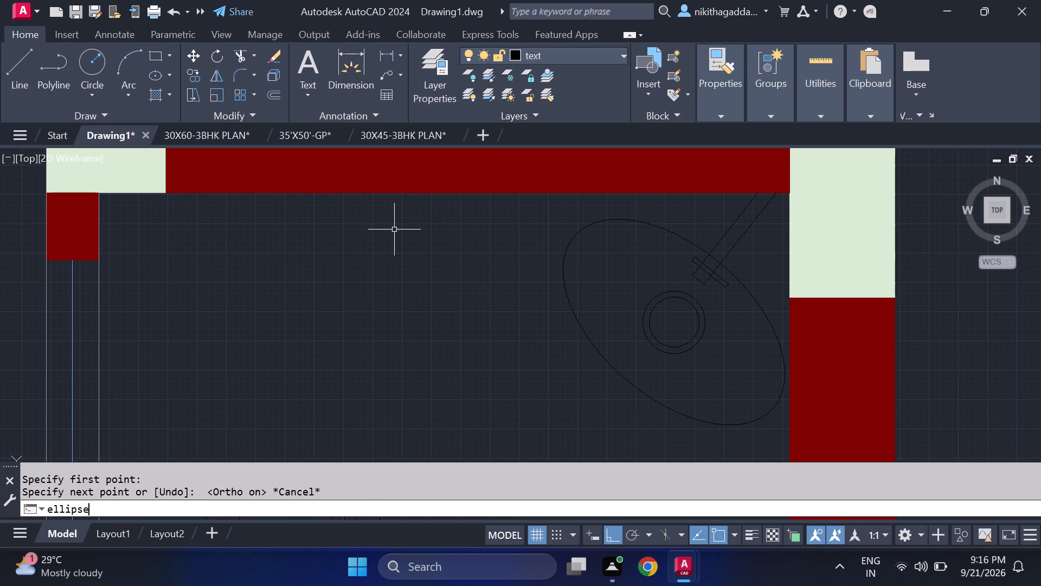
key("Return")
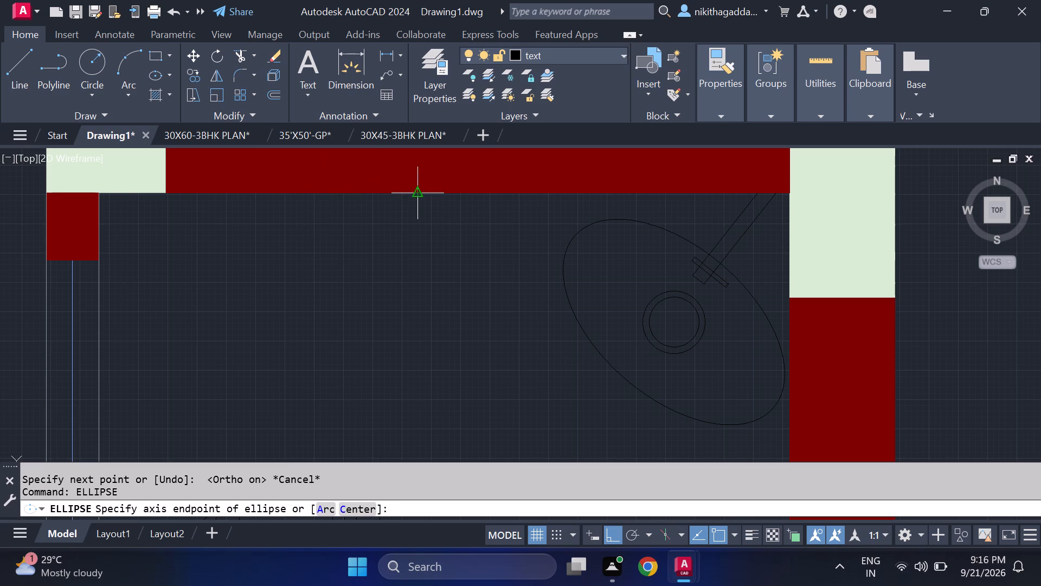
left_click(418, 197)
left_click(419, 230)
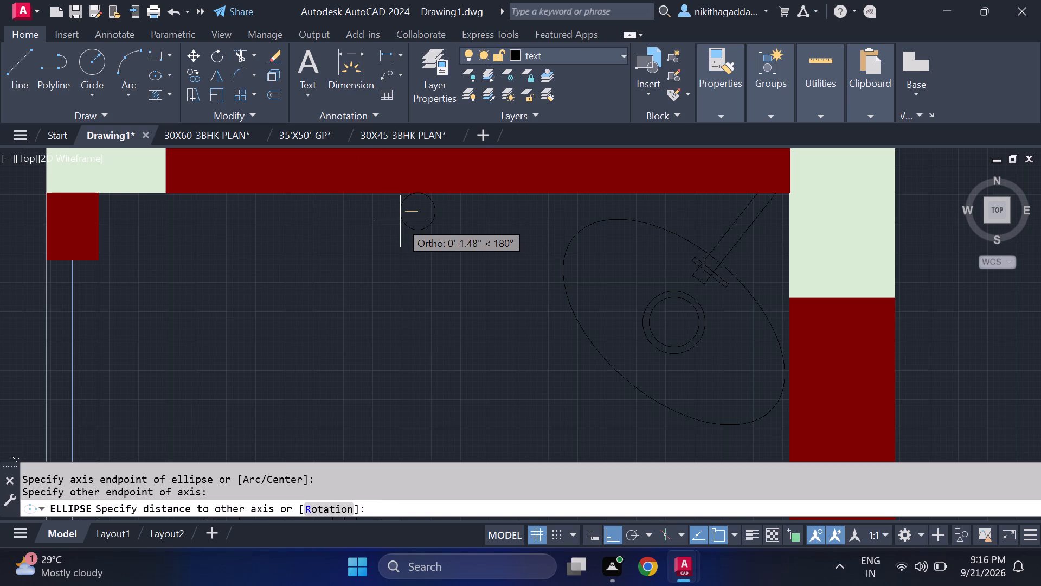
left_click(408, 215)
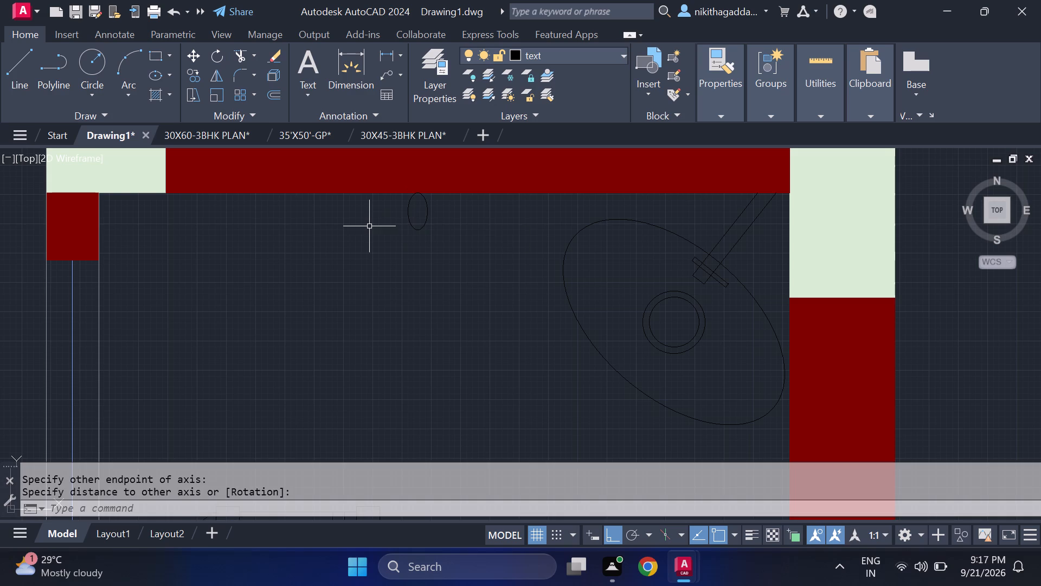
Draw a vertical line about 0.6" long down from the ellipse's bottom quadrant.
key("l")
key("Return")
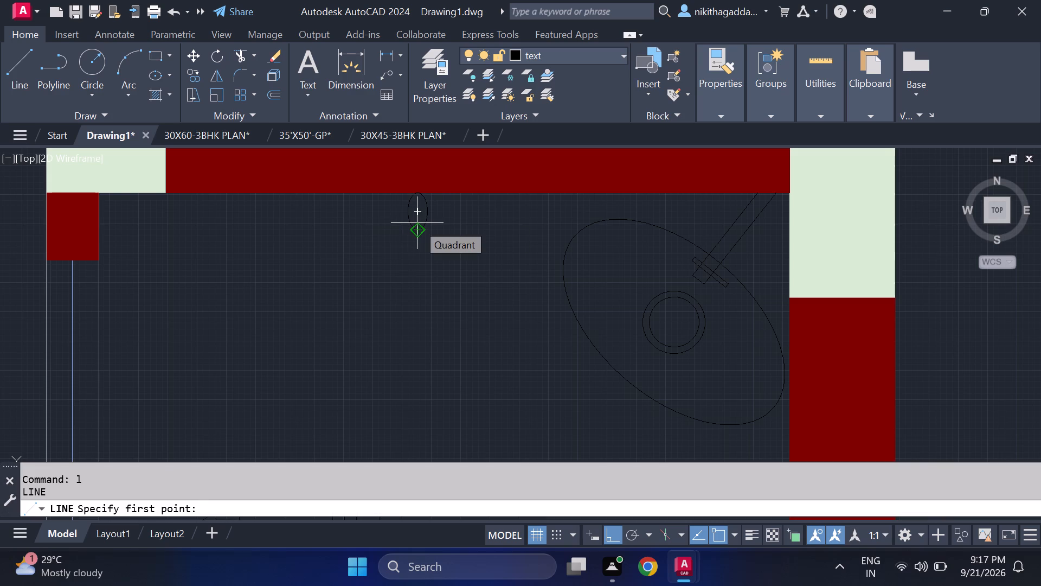
scroll(417, 223, "up", 2)
left_click(417, 243)
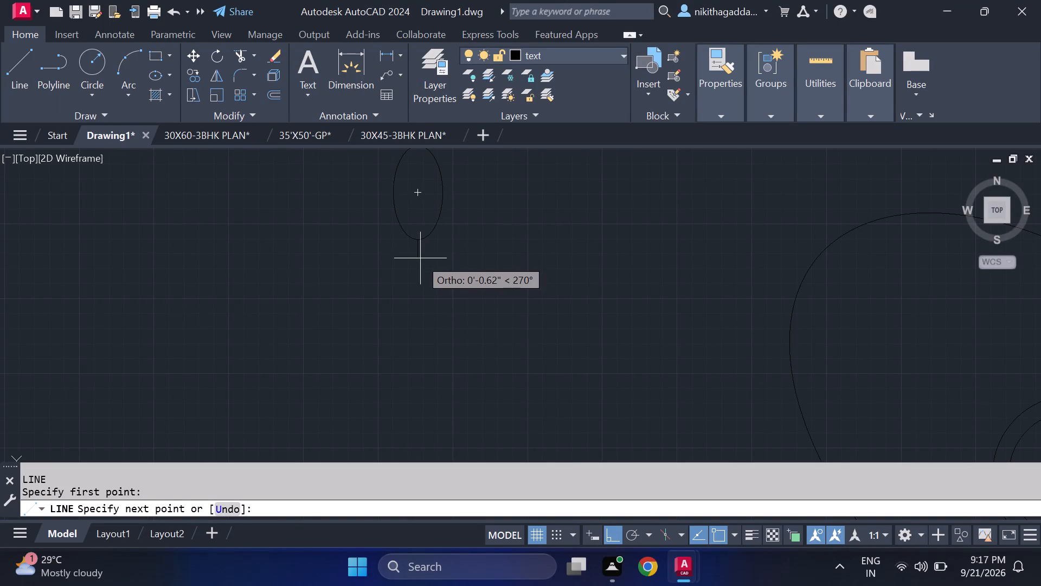
left_click(419, 257)
key("Escape")
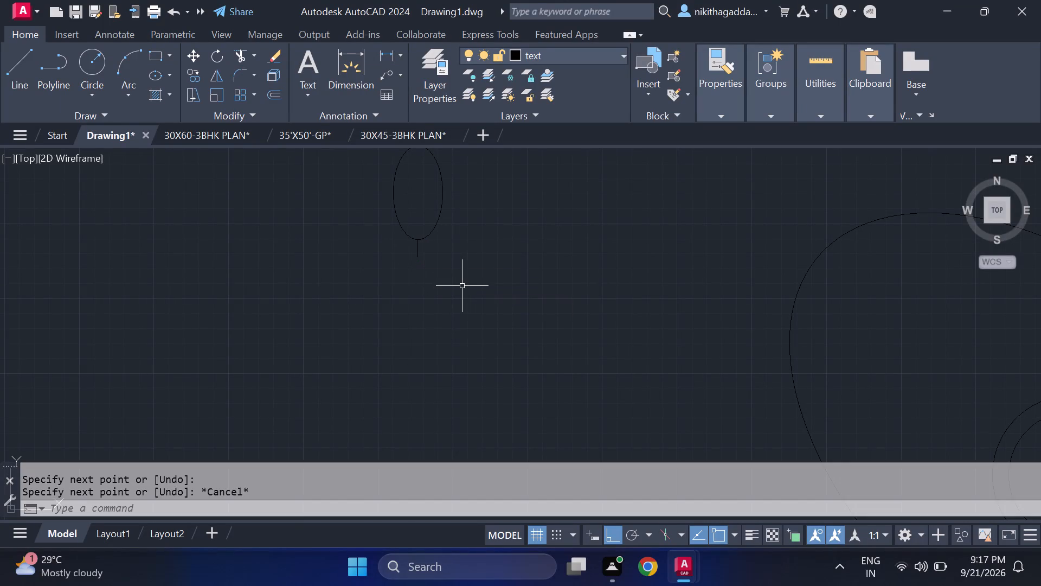
Draw a small circle centred on the lower end of the short line below the ellipse.
key("x")
key("BackSpace")
key("c")
key("Return")
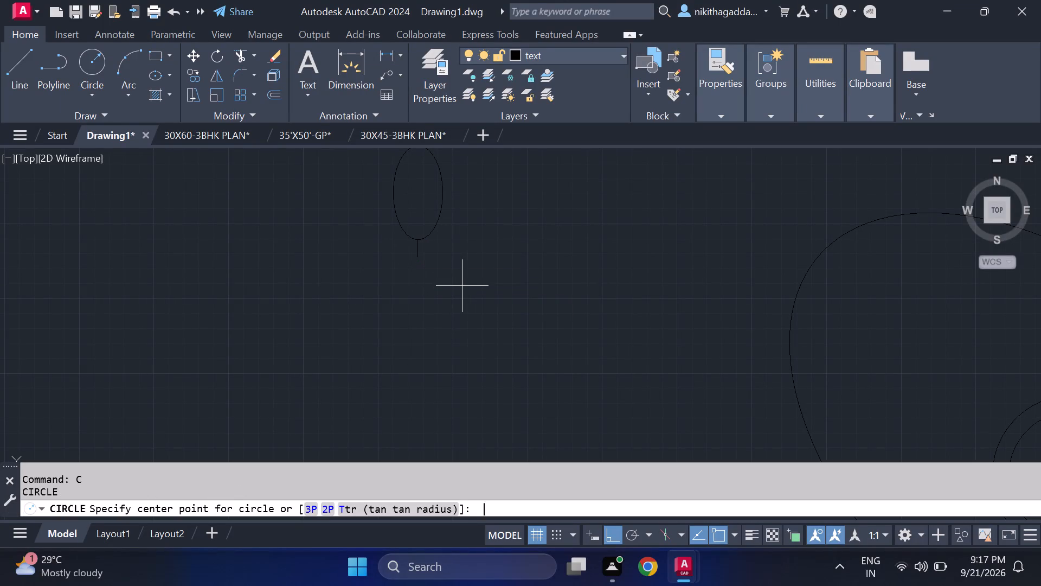
scroll(434, 256, "up", 2)
left_click(399, 254)
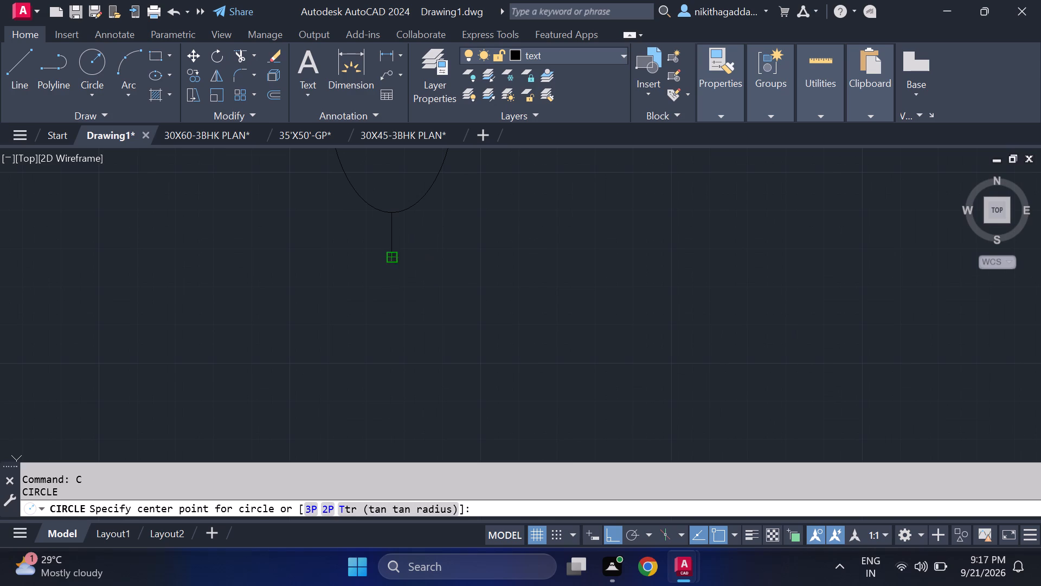
left_click(398, 240)
Draw a downward-bulging three-point arc across the ellipse, starting at its left quadrant and passing through its right quadrant.
scroll(464, 254, "down", 3)
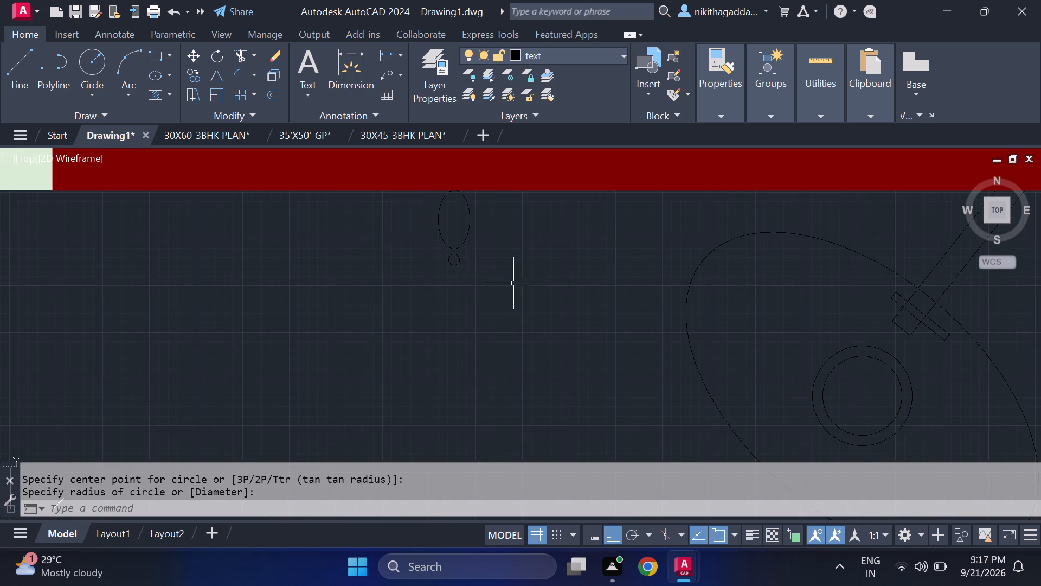
scroll(518, 286, "down", 1)
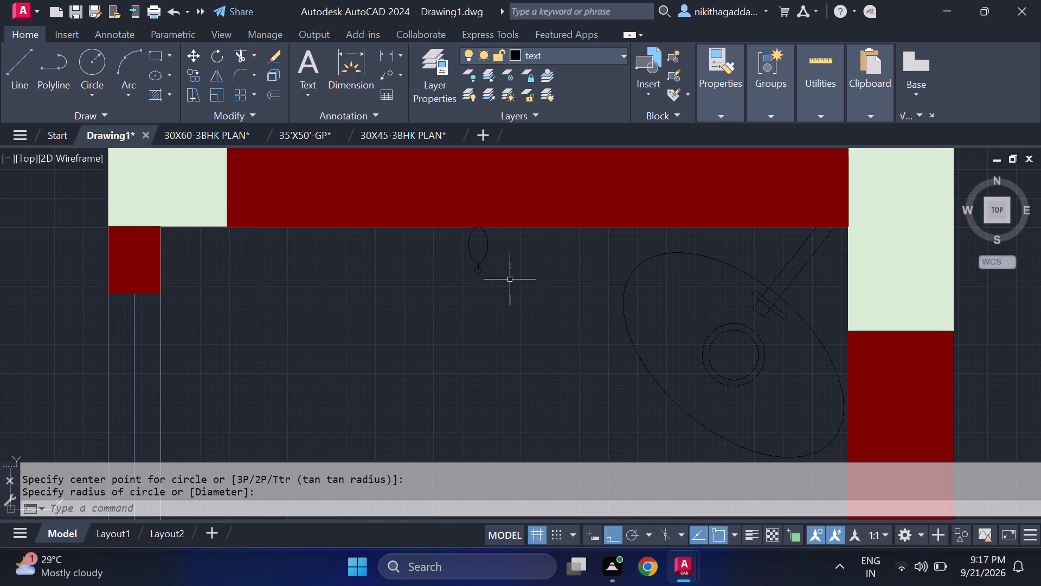
middle_click_drag(438, 250, 420, 287)
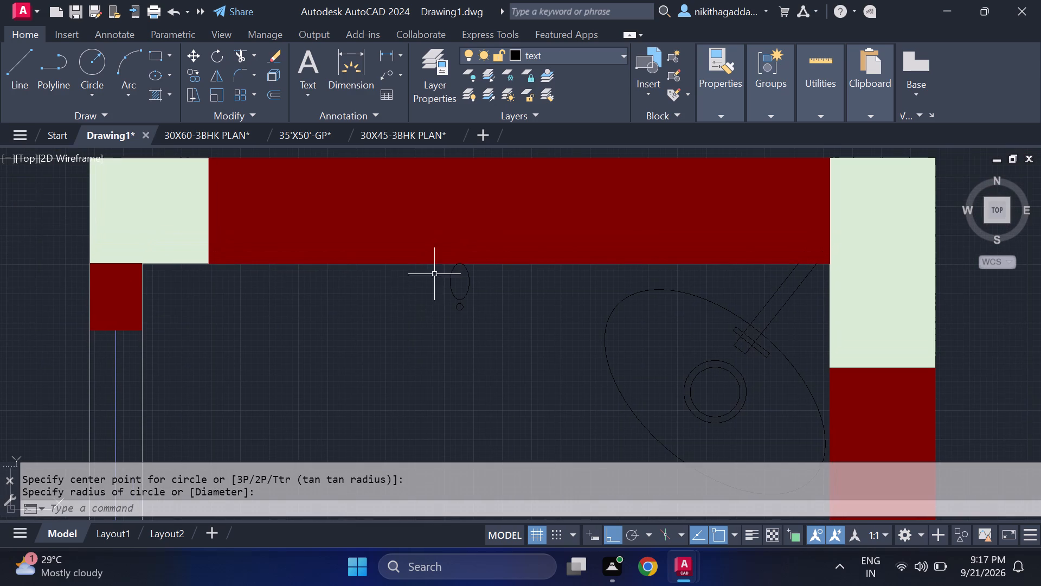
scroll(477, 285, "up", 2)
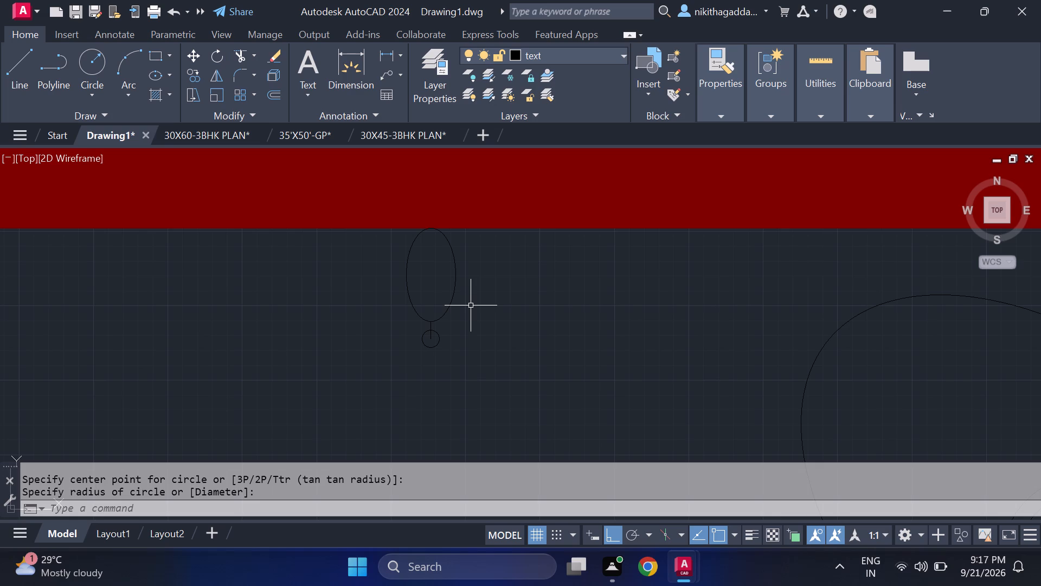
type("arc")
key("Return")
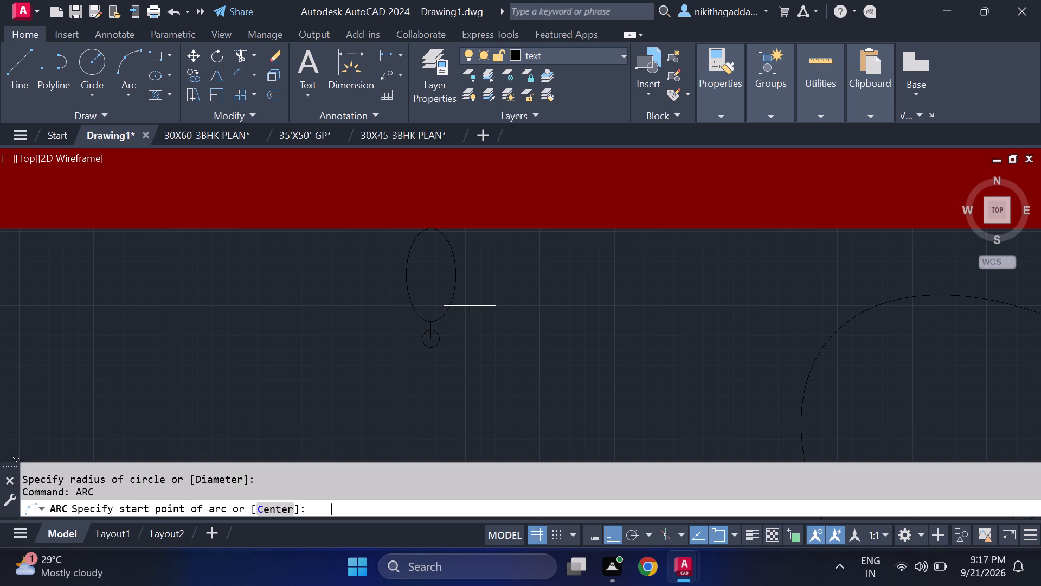
left_click(408, 278)
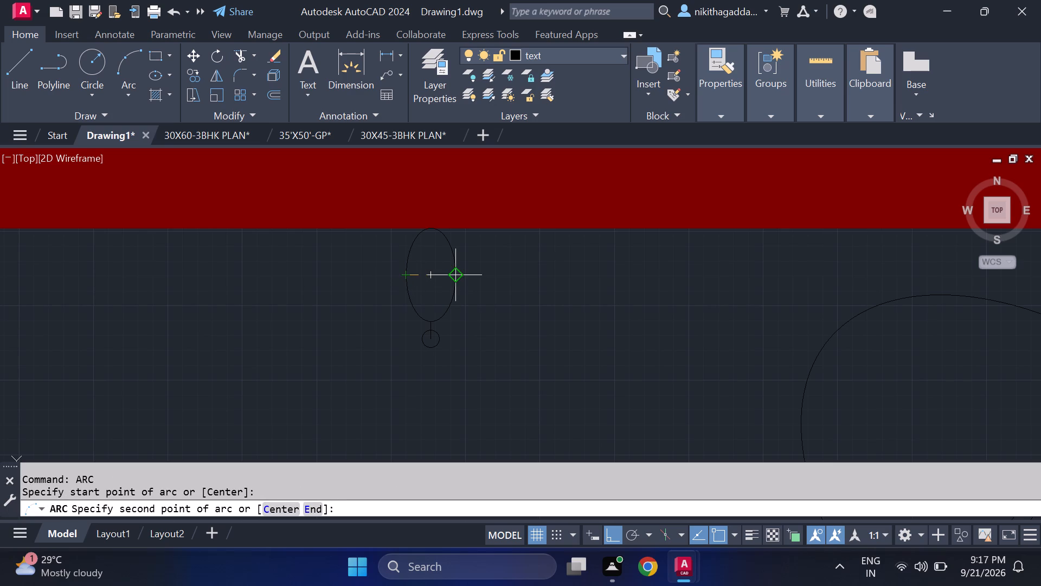
left_click(459, 279)
left_click(455, 259)
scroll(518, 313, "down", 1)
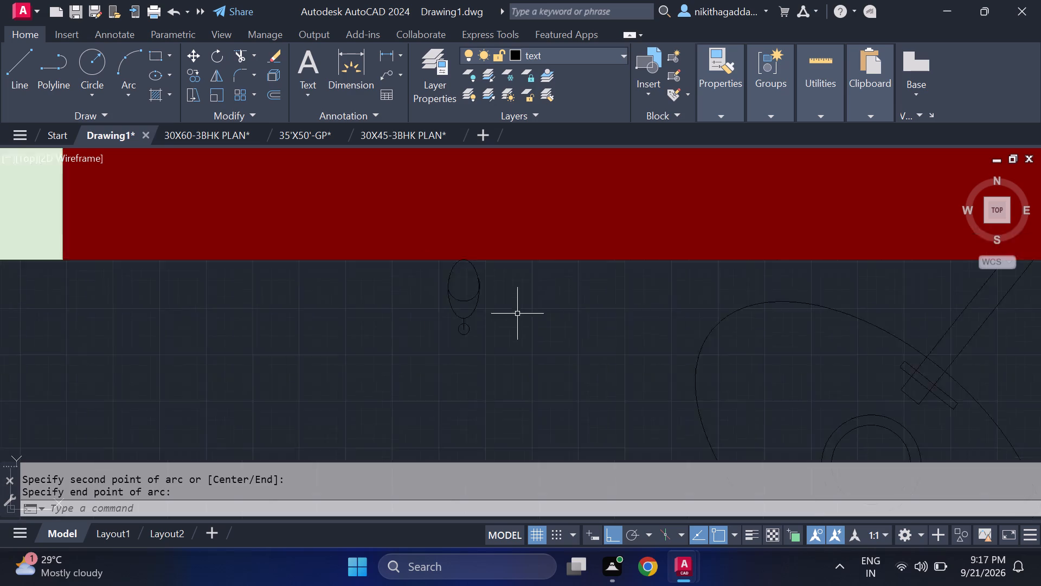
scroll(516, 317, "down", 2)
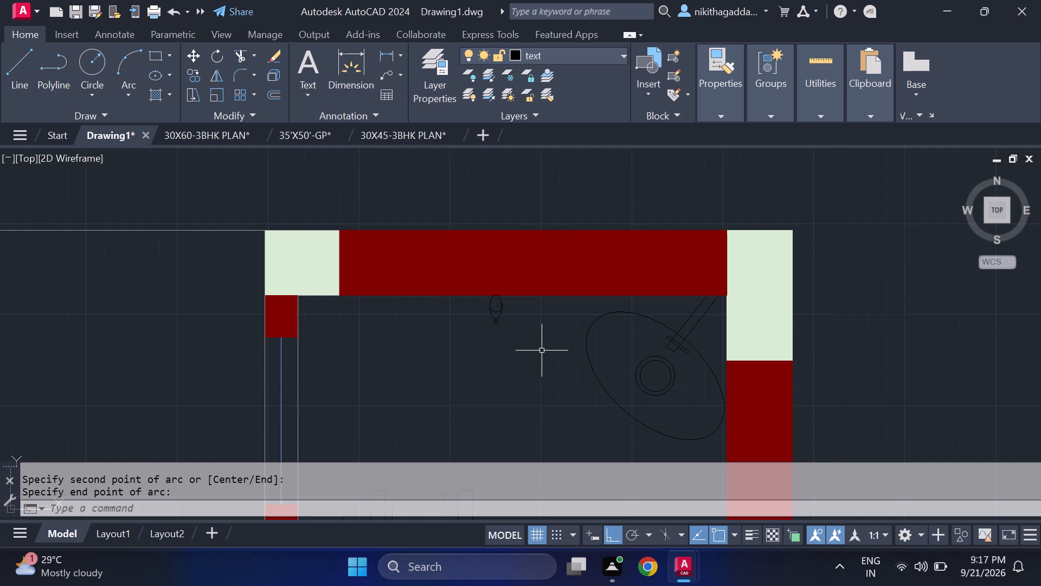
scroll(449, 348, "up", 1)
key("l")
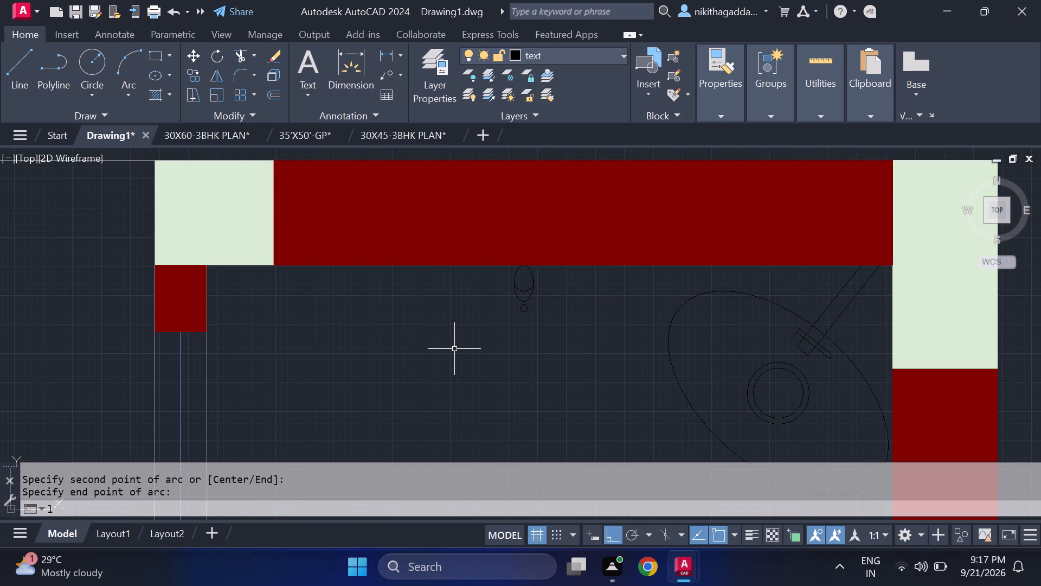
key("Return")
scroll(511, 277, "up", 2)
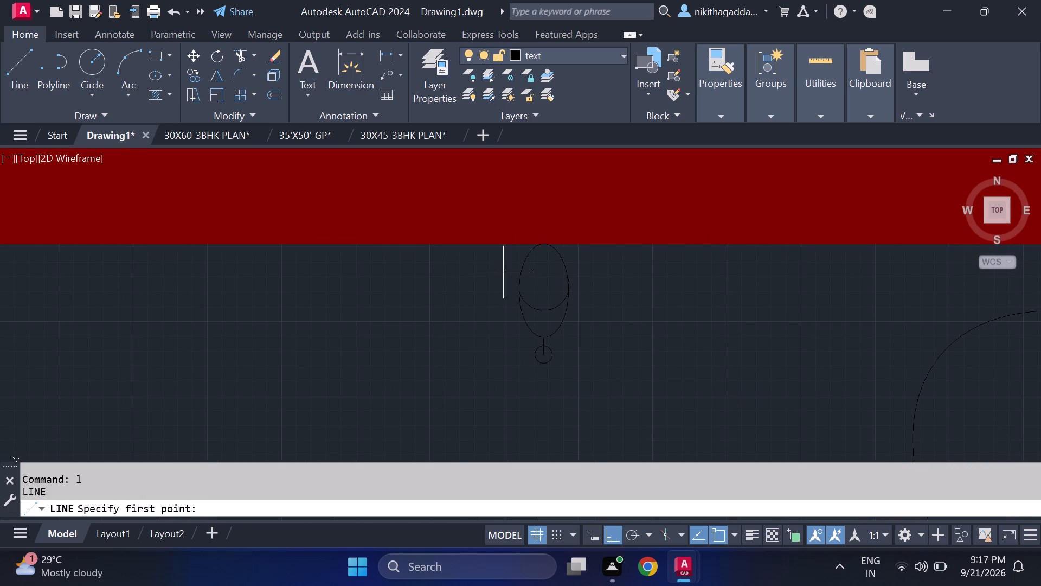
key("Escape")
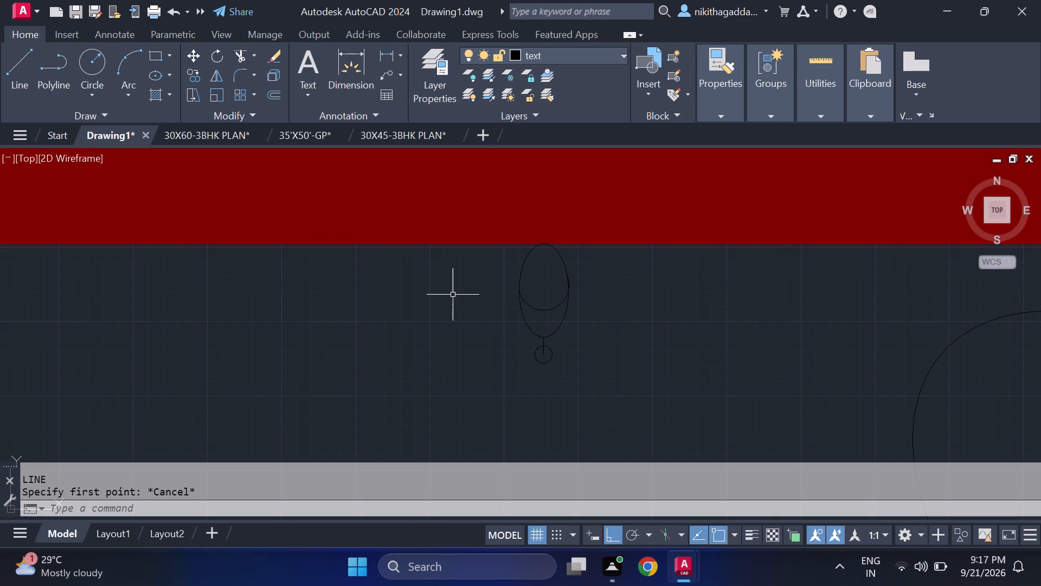
Draw a three-point arc left of the ellipse, starting on the upper wall's edge and curving down and around to the left.
type("arc")
key("Return")
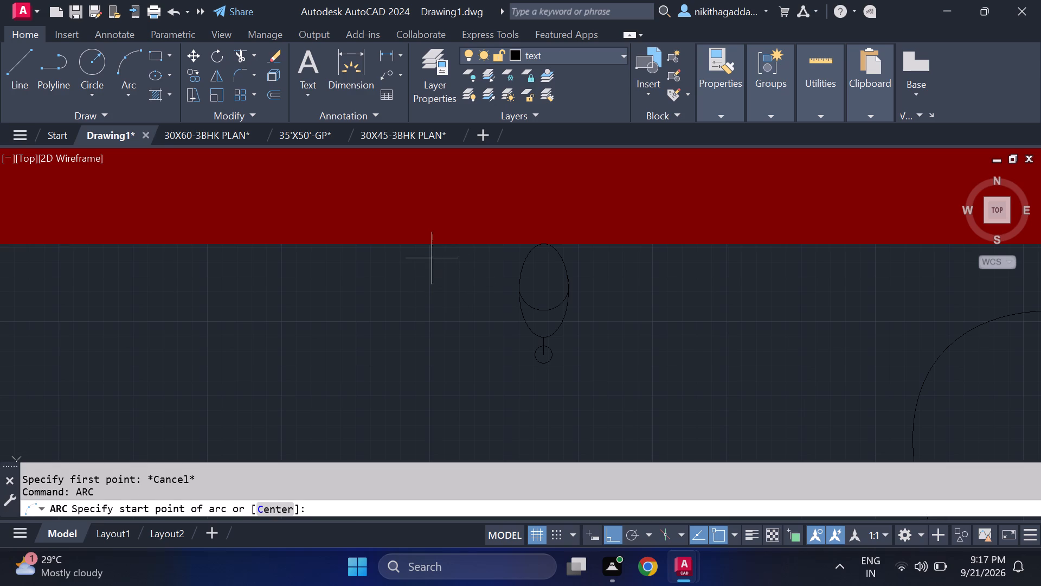
left_click(428, 252)
left_click(428, 296)
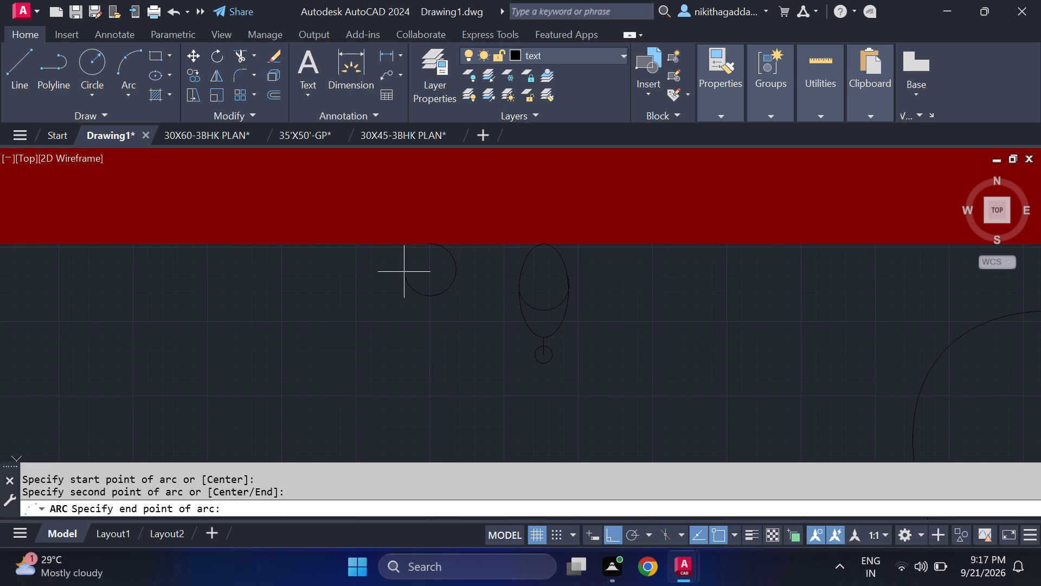
left_click(342, 269)
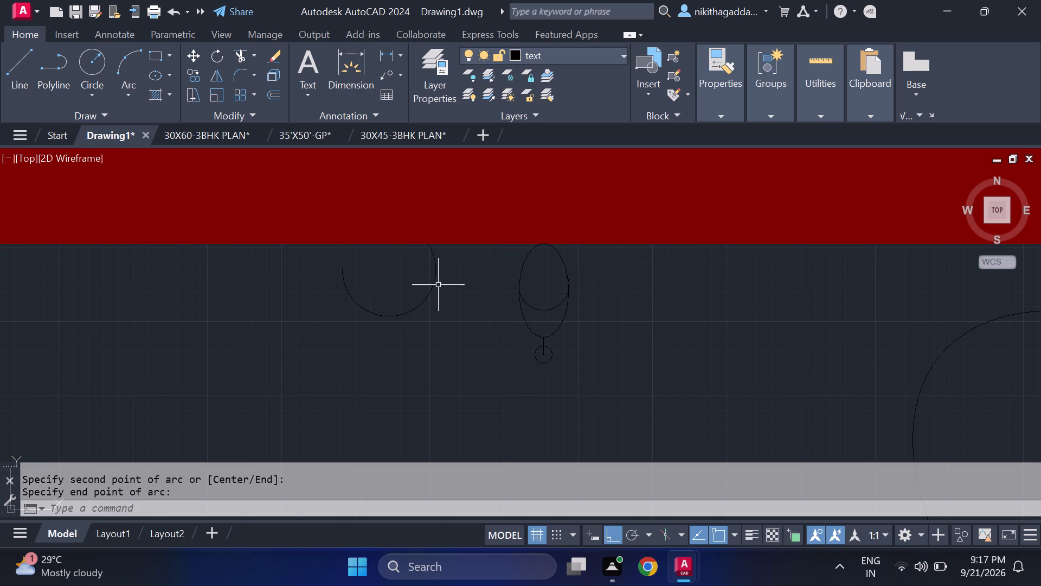
Mirror the new arc about a vertical axis just to its right, keeping the source arc.
left_click_drag(439, 284, 427, 286)
left_click(394, 301)
type("mi")
key("Return")
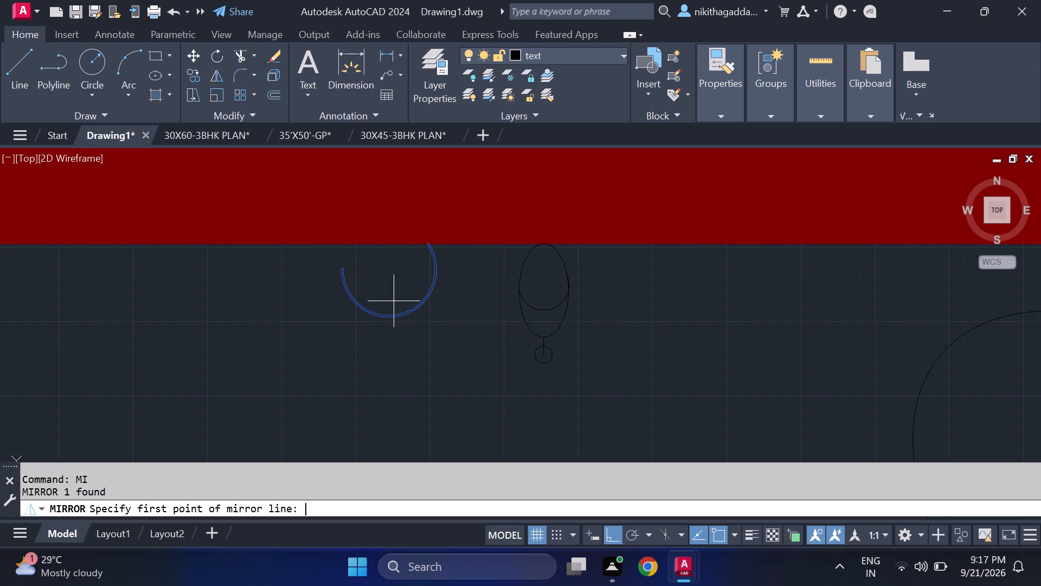
left_click(451, 249)
left_click(445, 334)
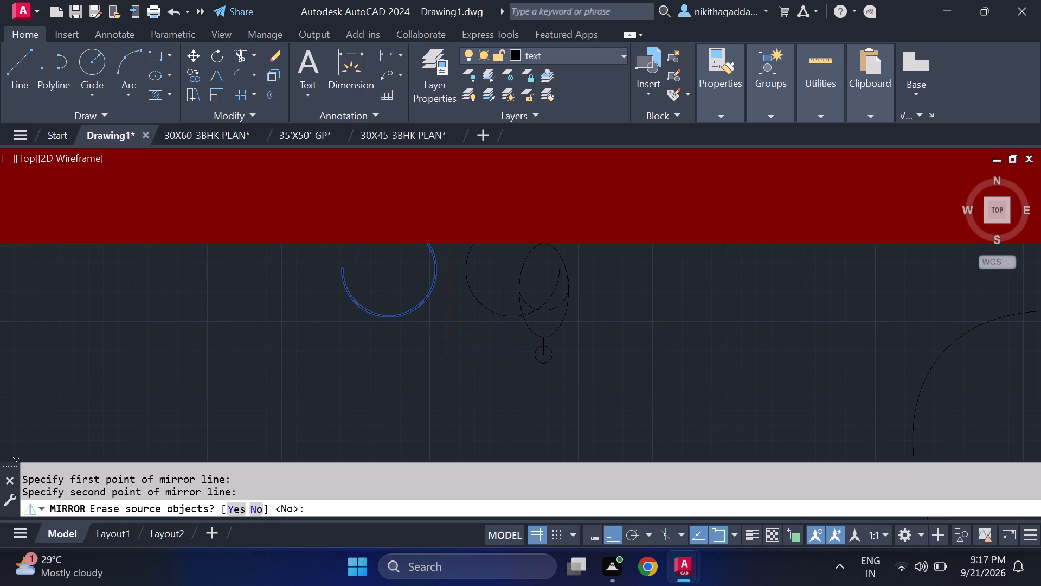
type("no")
key("Return")
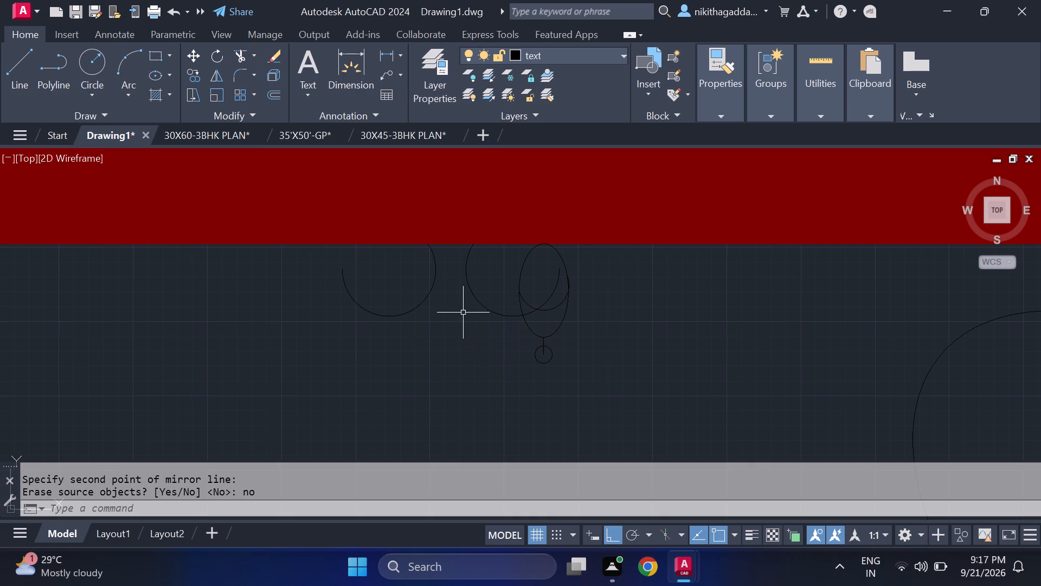
Move both mirrored arcs slightly to the left along the upper wall's edge.
left_click(483, 275)
left_click(372, 297)
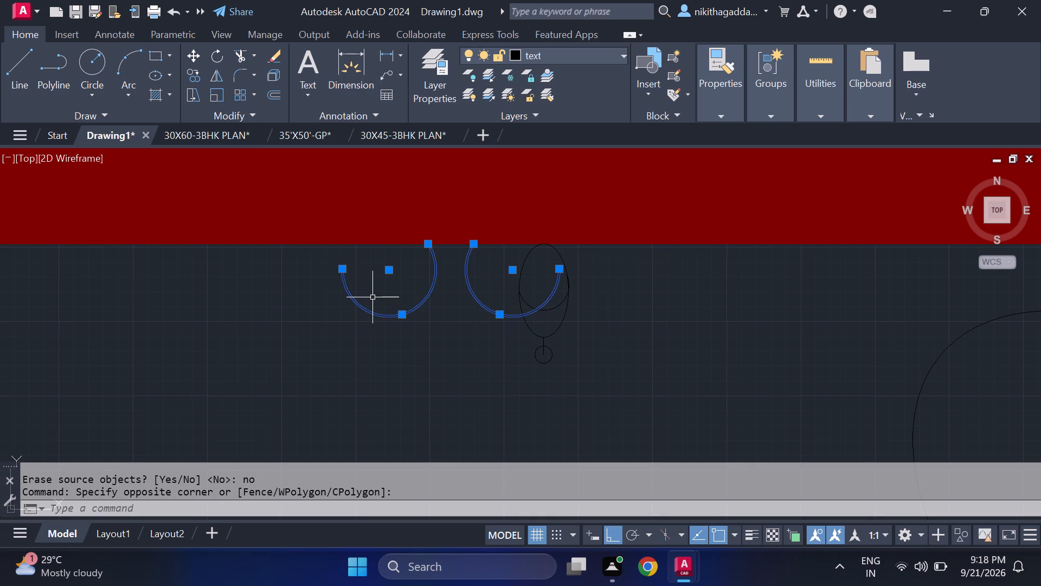
key("m")
key("Return")
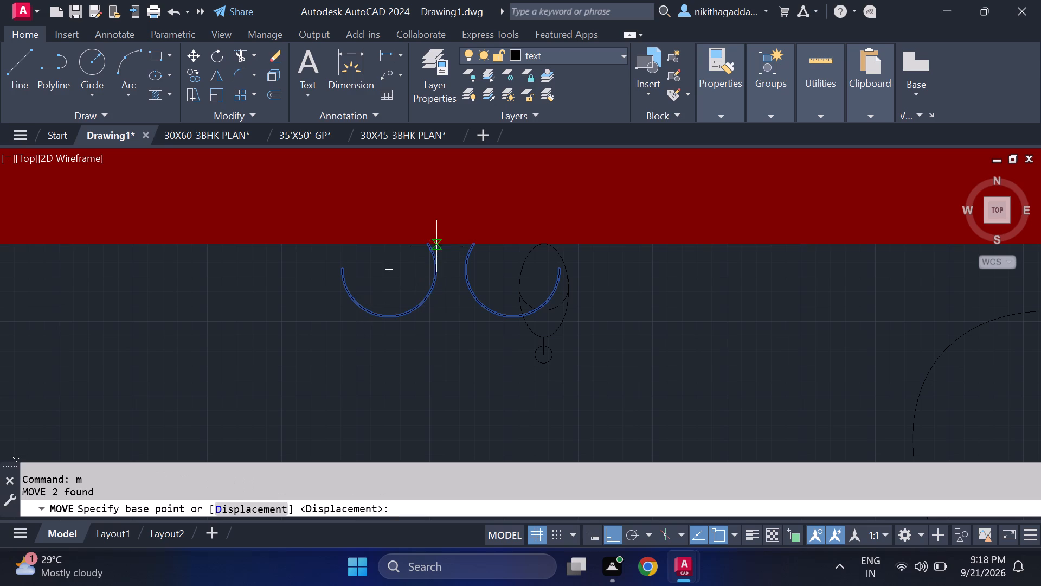
left_click(429, 245)
left_click(414, 243)
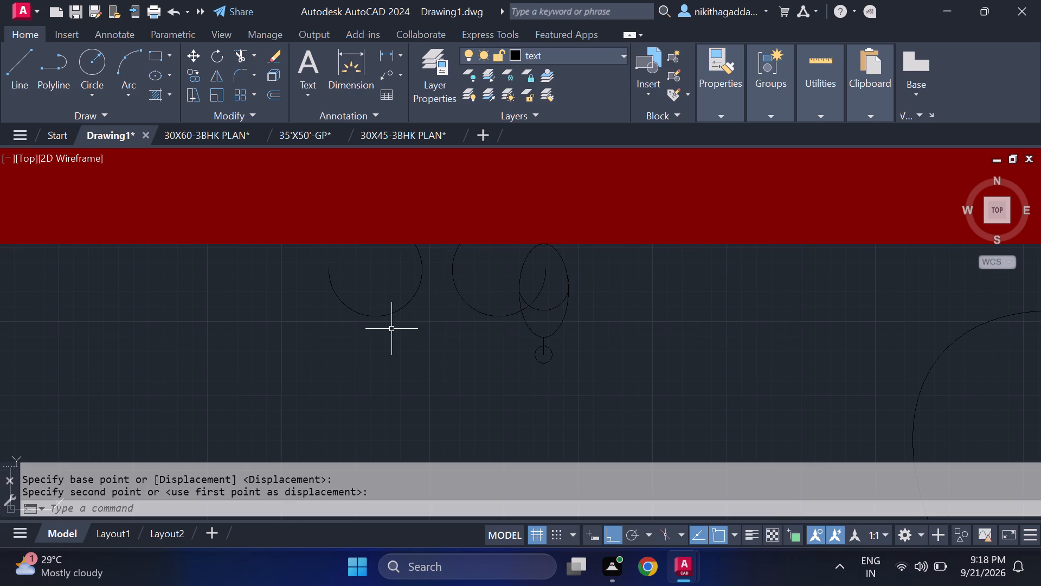
Connect the facing sides of the two arcs with a short horizontal line between their quadrants.
key("l")
key("Return")
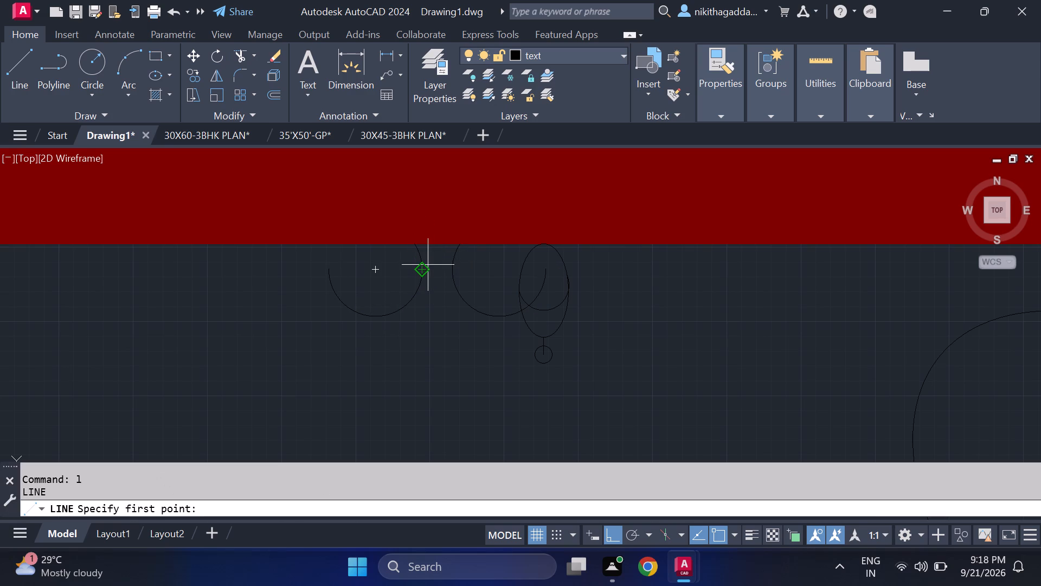
left_click(428, 267)
left_click(452, 265)
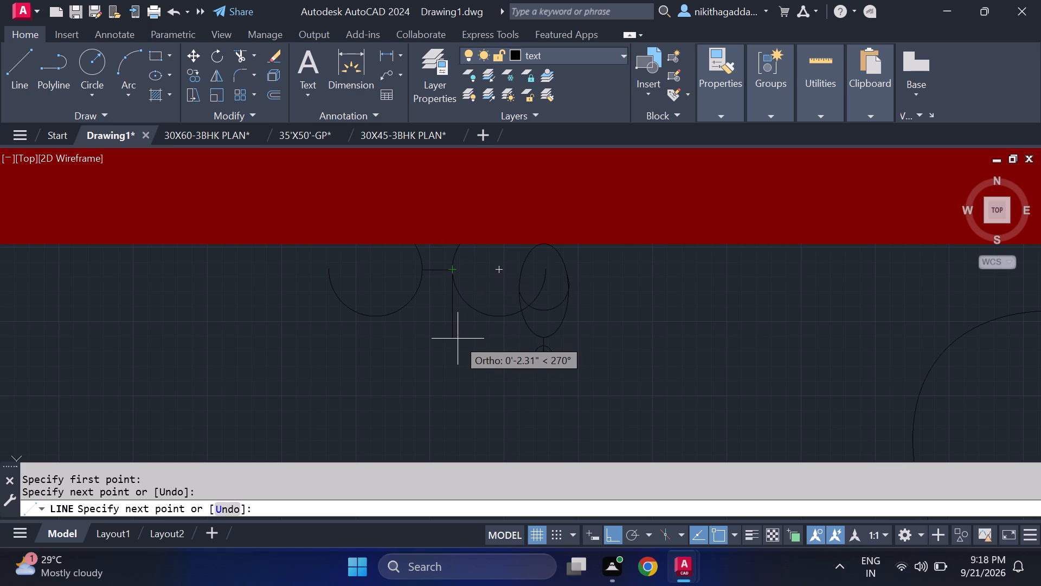
key("Escape")
Trim both arcs below the short connecting line, including the leftover arc pieces crossing the ellipse.
type("tr")
key("Return")
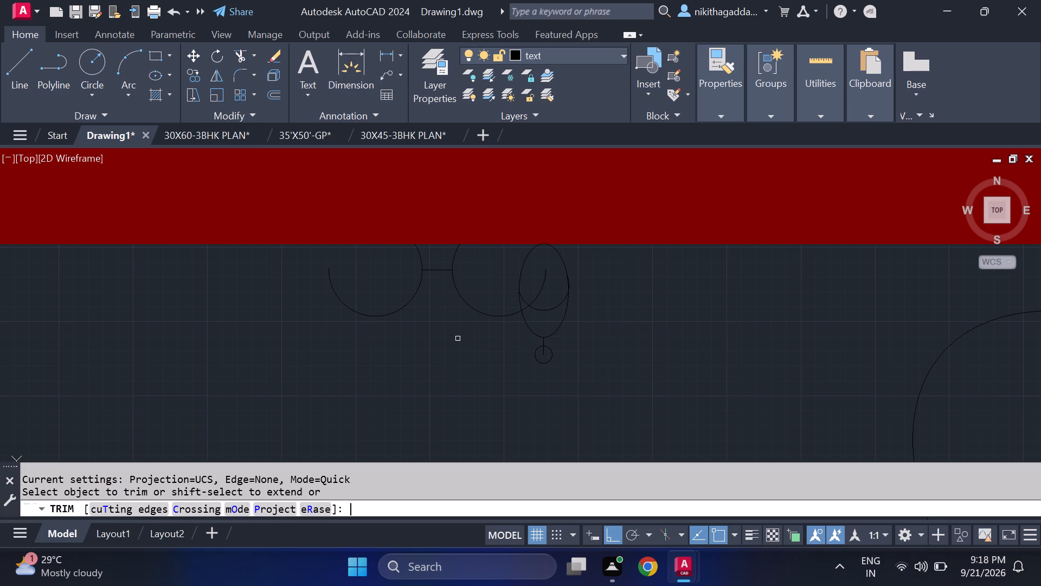
left_click_drag(473, 285, 301, 317)
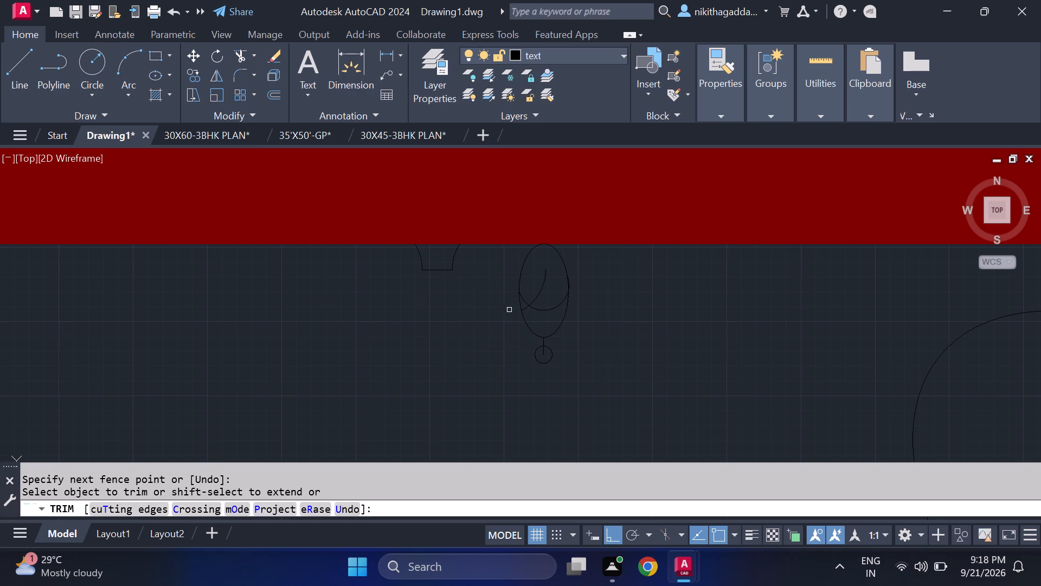
left_click(539, 296)
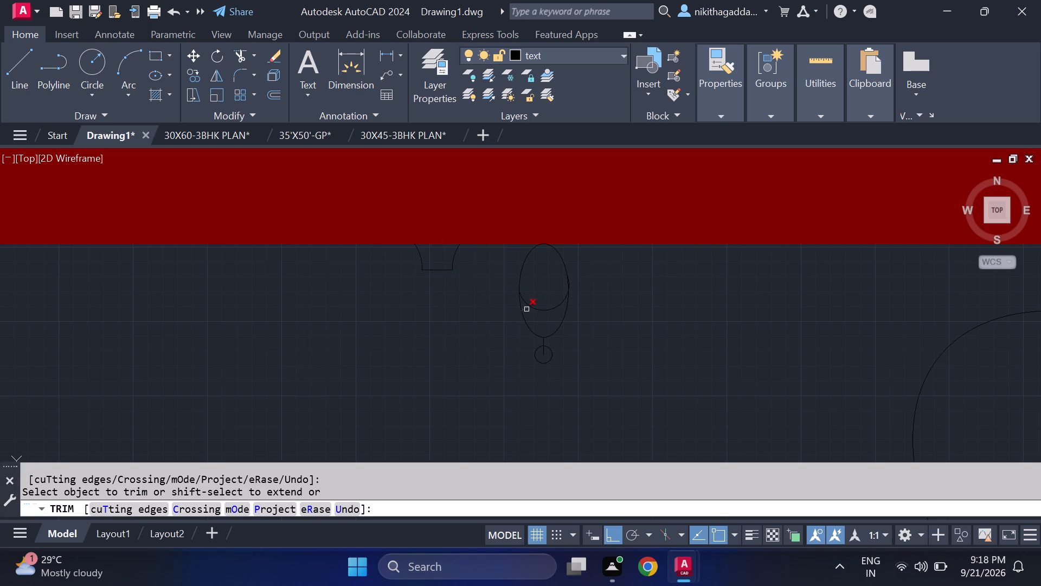
left_click(526, 309)
scroll(410, 333, "down", 2)
scroll(423, 330, "up", 2)
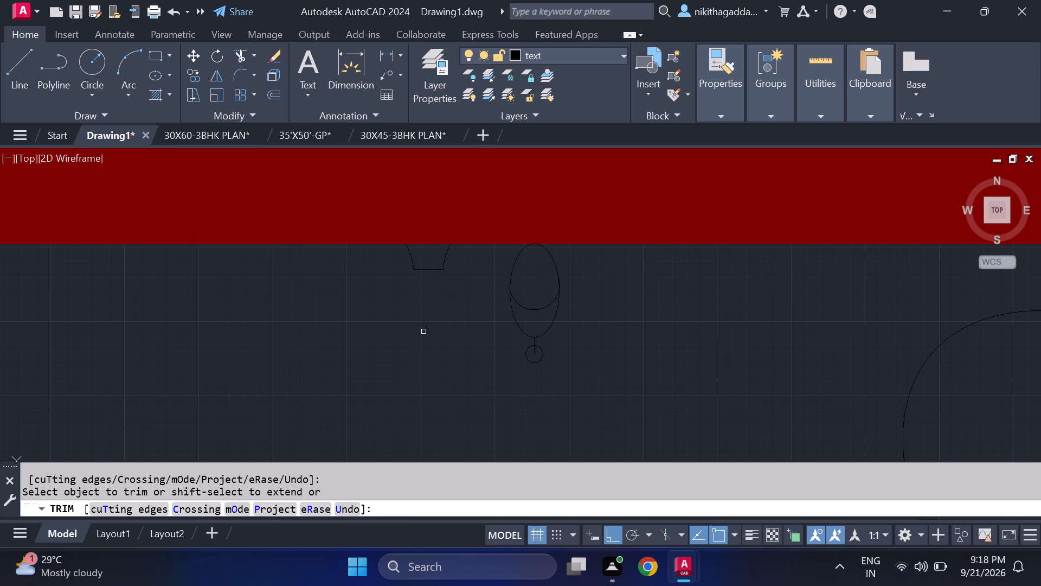
Draw a vertical line about 0.7" downward from the midpoint of the short connecting line between the two arcs.
key("Escape")
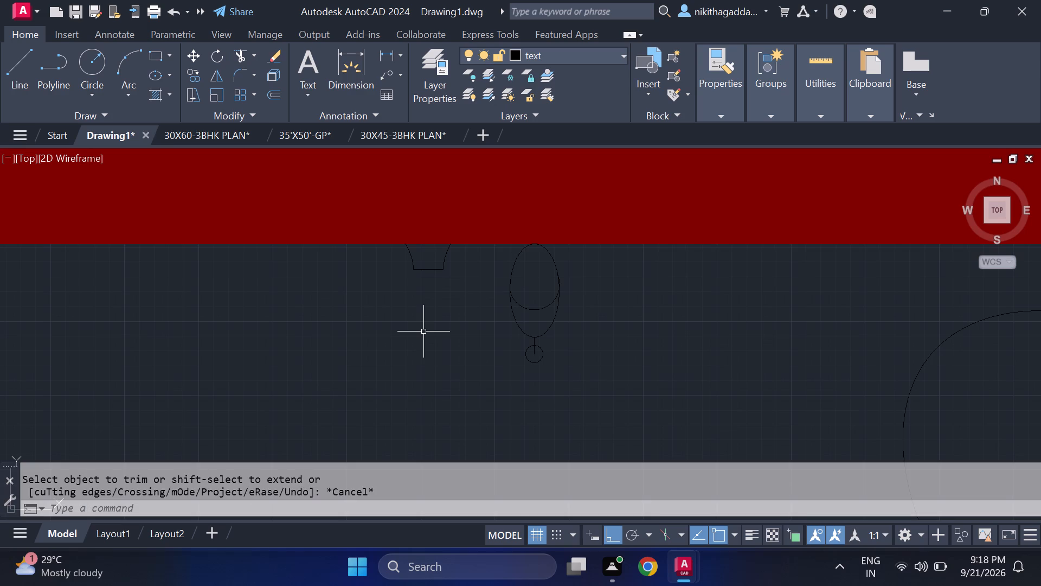
key("l")
key("Return")
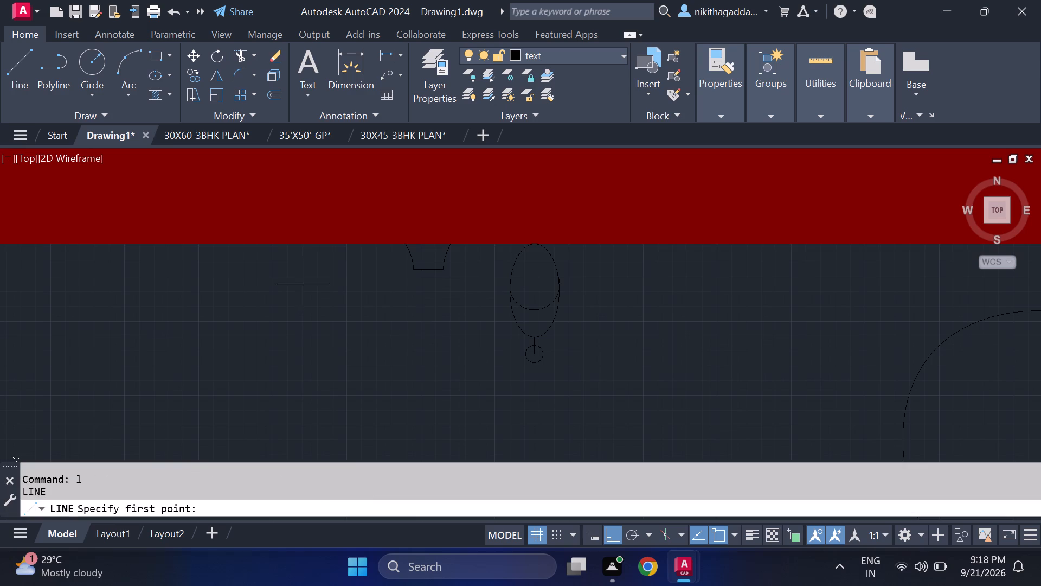
left_click(428, 275)
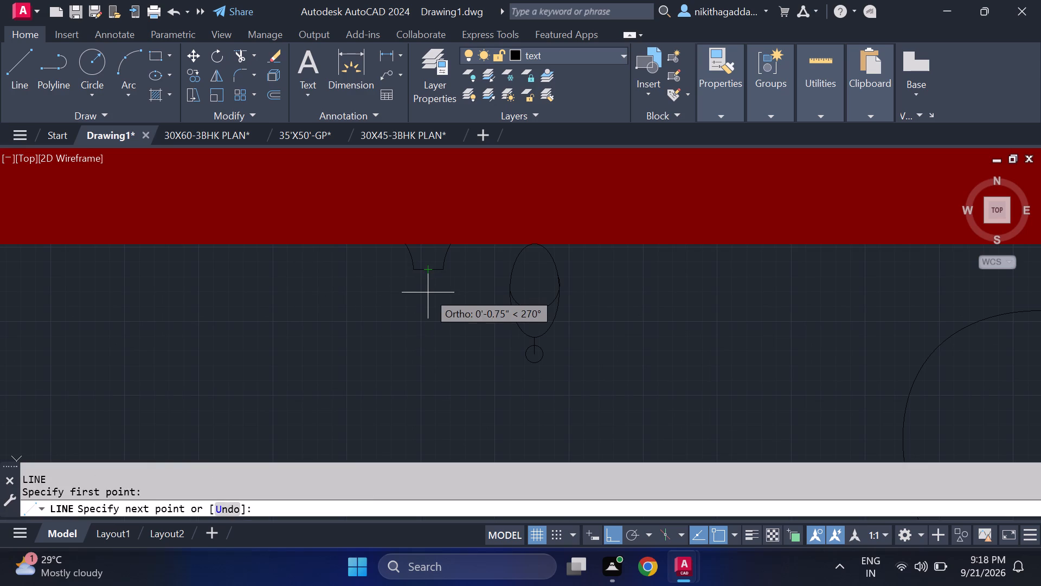
left_click(429, 290)
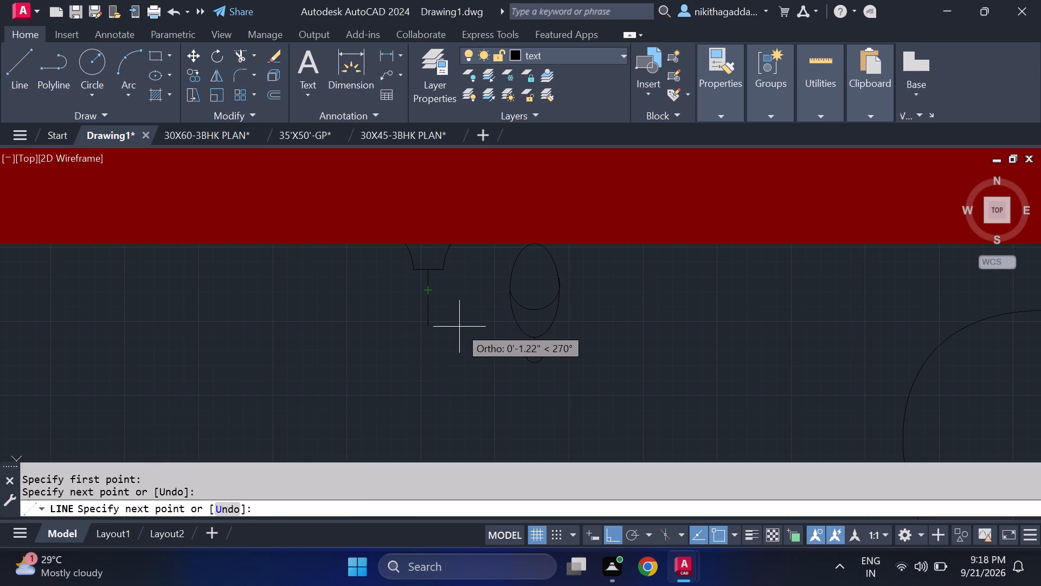
key("Escape")
Draw a small circle centred on the lower end of the vertical stem, with its radius reaching about halfway up the stem.
key("c")
key("Return")
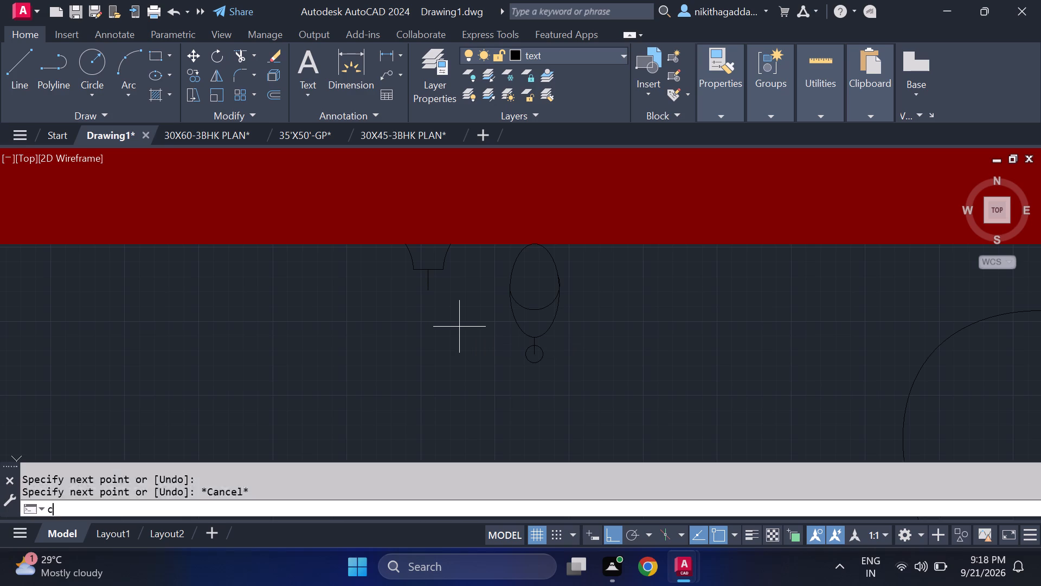
left_click(429, 292)
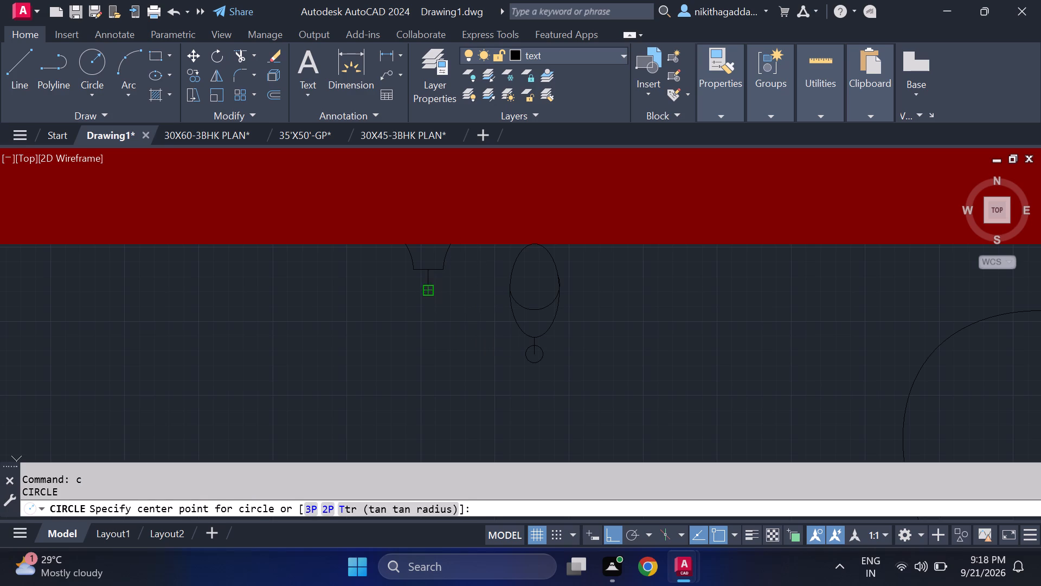
left_click(433, 280)
Copy the arc-sided fixture with its stem and circle horizontally along the wall to the opposite side of the oval fixture.
scroll(536, 316, "down", 3)
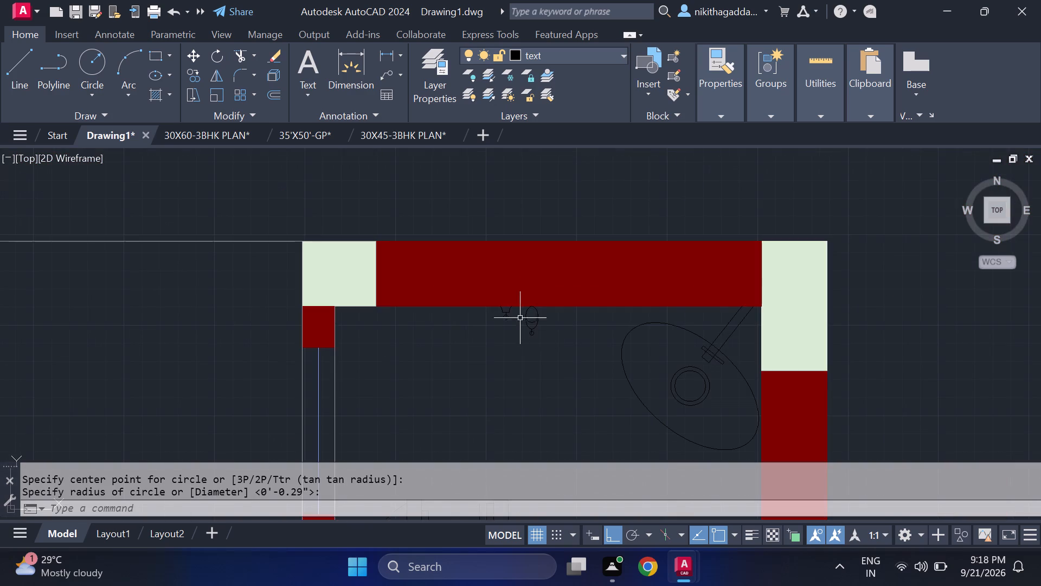
scroll(518, 302, "up", 5)
left_click_drag(507, 332, 489, 340)
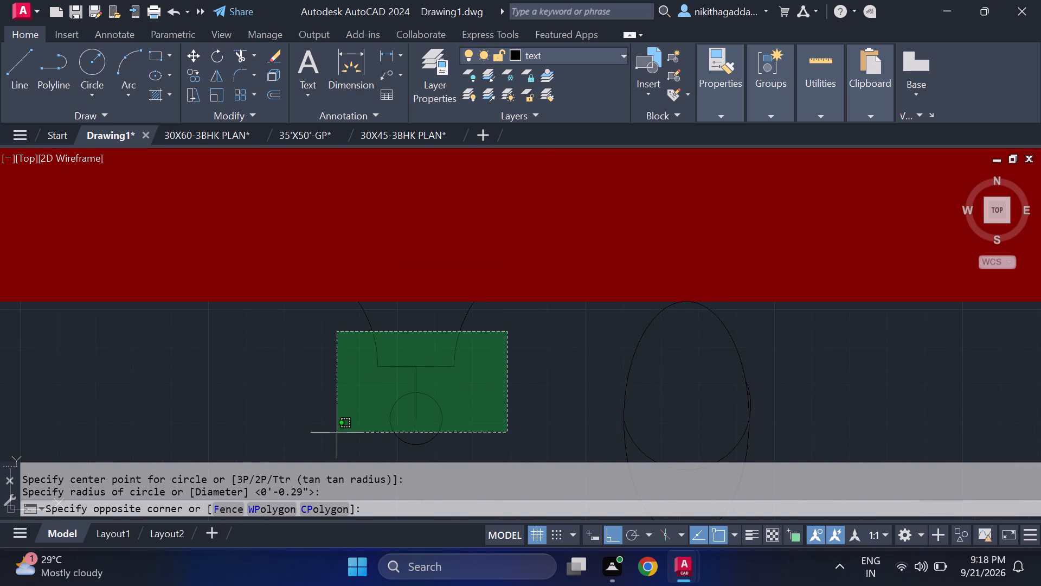
left_click(338, 437)
type("co")
key("Return")
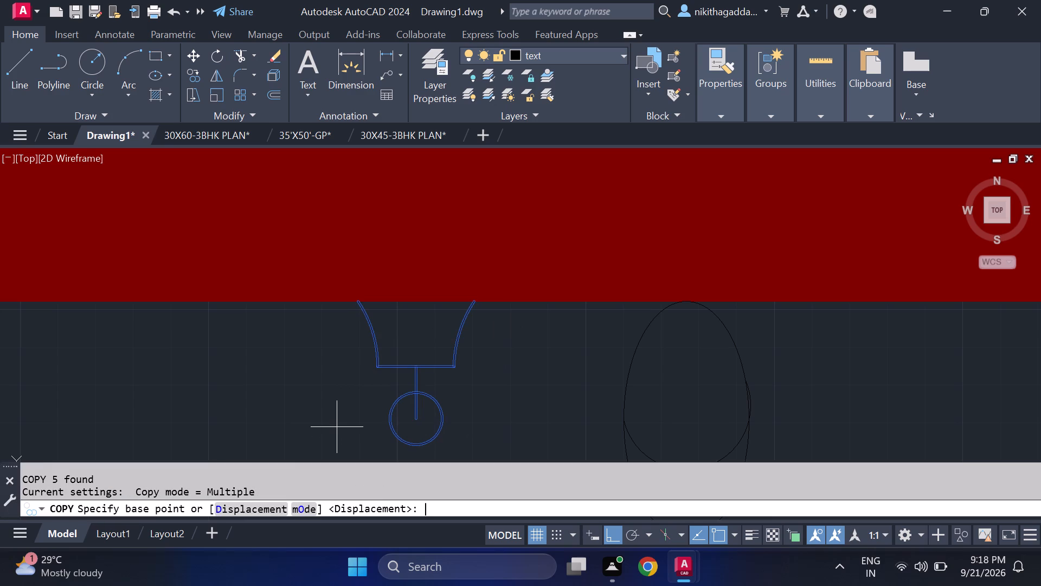
left_click(480, 305)
middle_click_drag(847, 302, 697, 312)
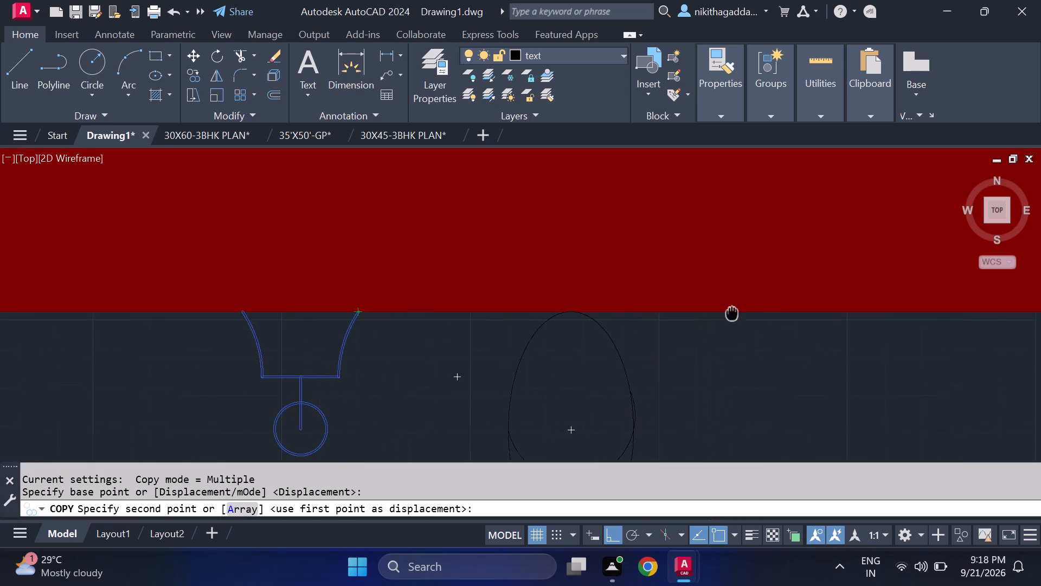
middle_click_drag(697, 312, 552, 282)
left_click(682, 302)
scroll(688, 312, "down", 3)
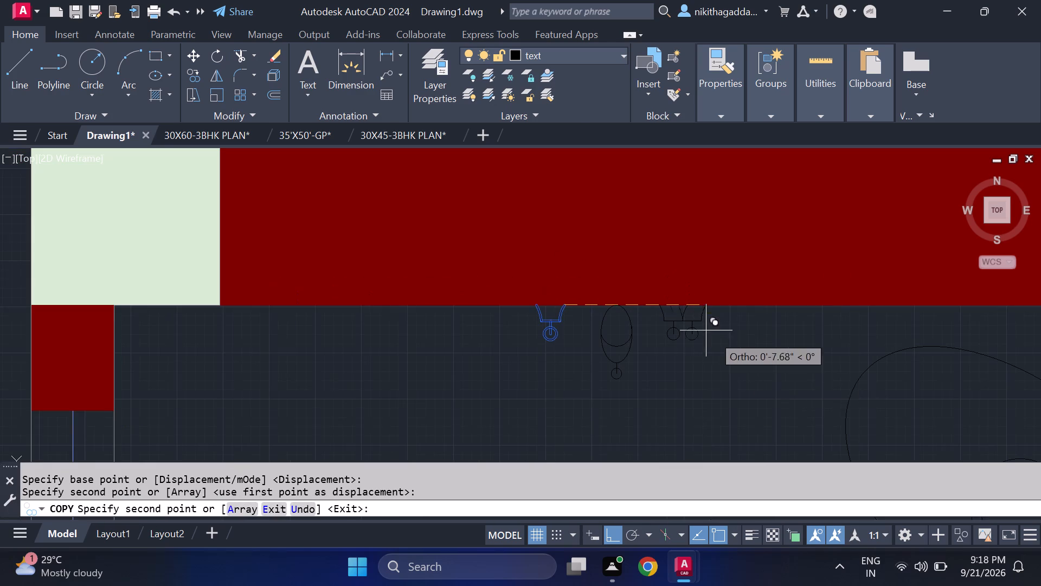
key("Escape")
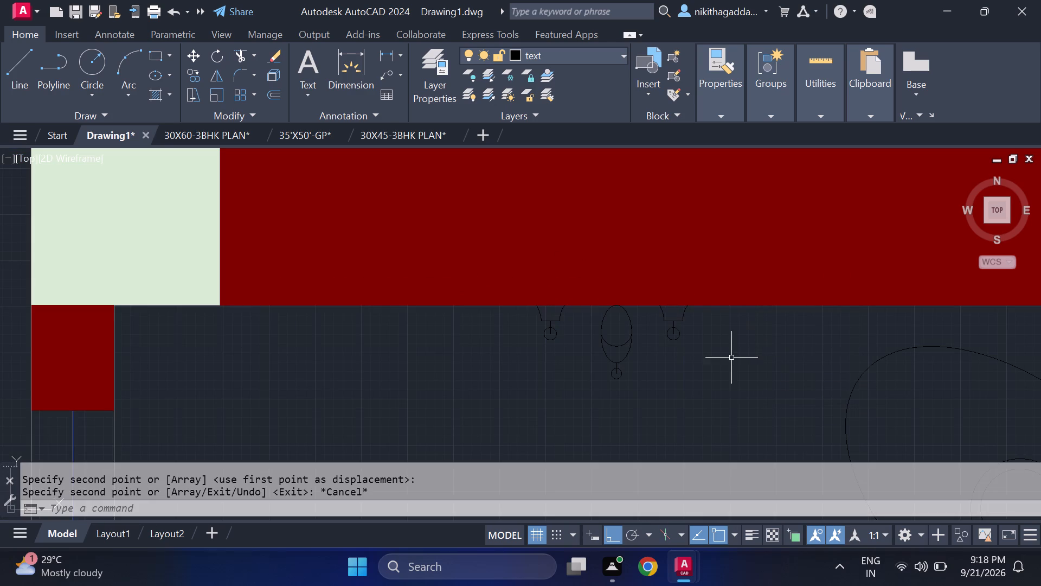
Draw a line between the arcs of the original arc-sided fixture, just above its bottom edge.
scroll(662, 343, "up", 2)
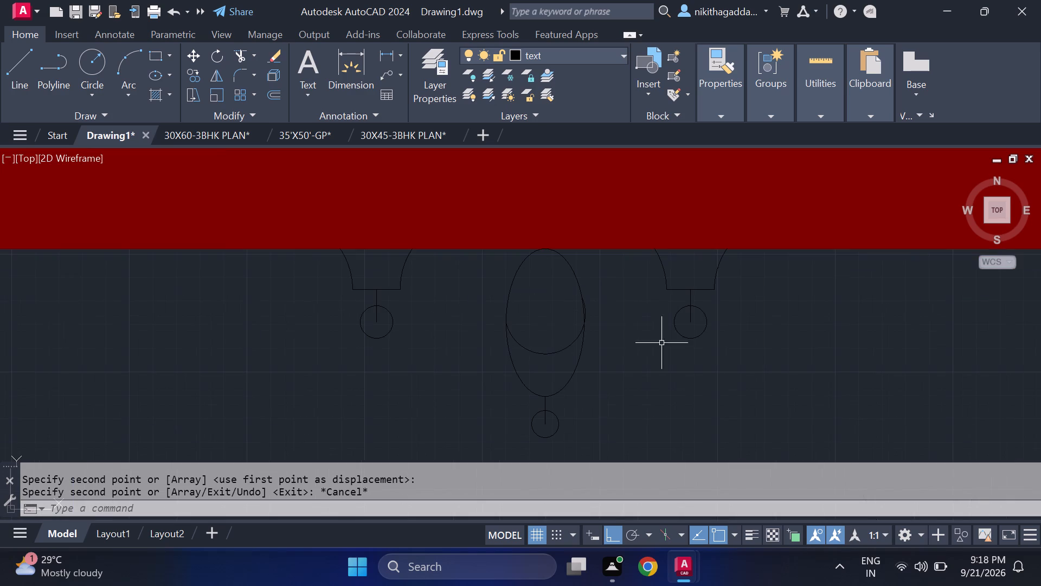
middle_click_drag(340, 305, 349, 304)
key("l")
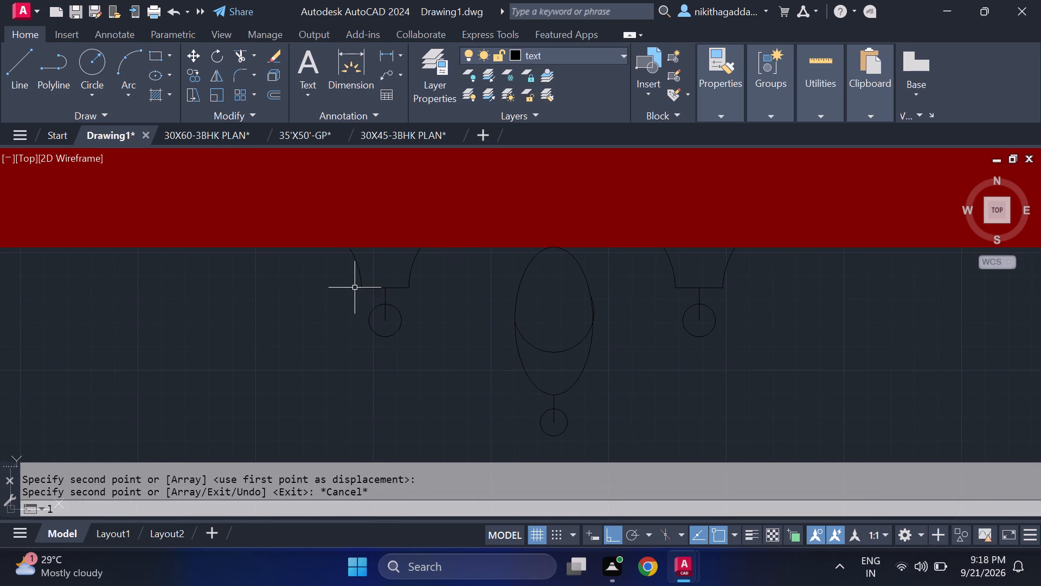
key("Return")
scroll(411, 281, "up", 2)
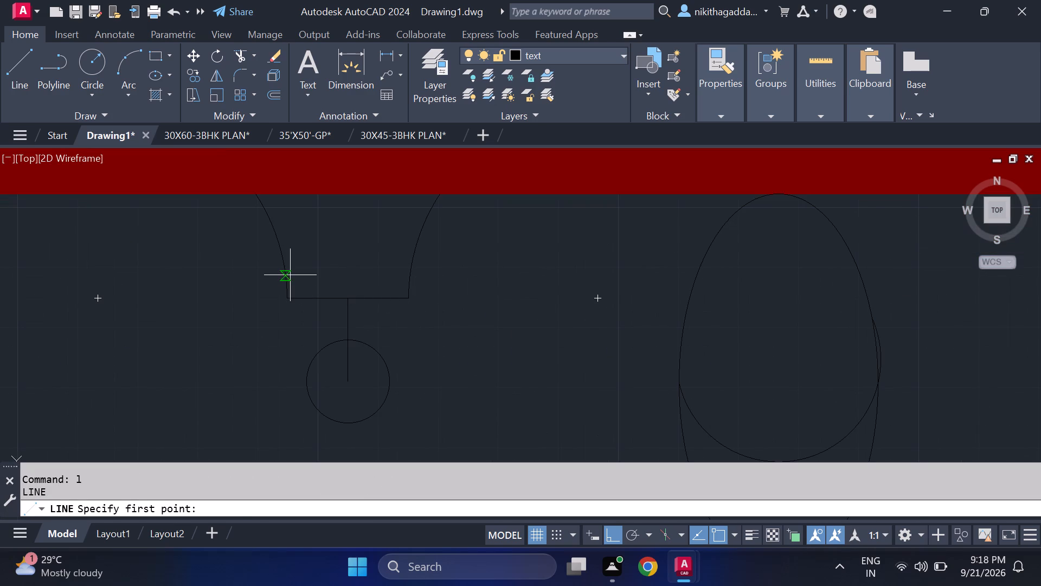
left_click(290, 276)
left_click(411, 275)
scroll(566, 284, "down", 3)
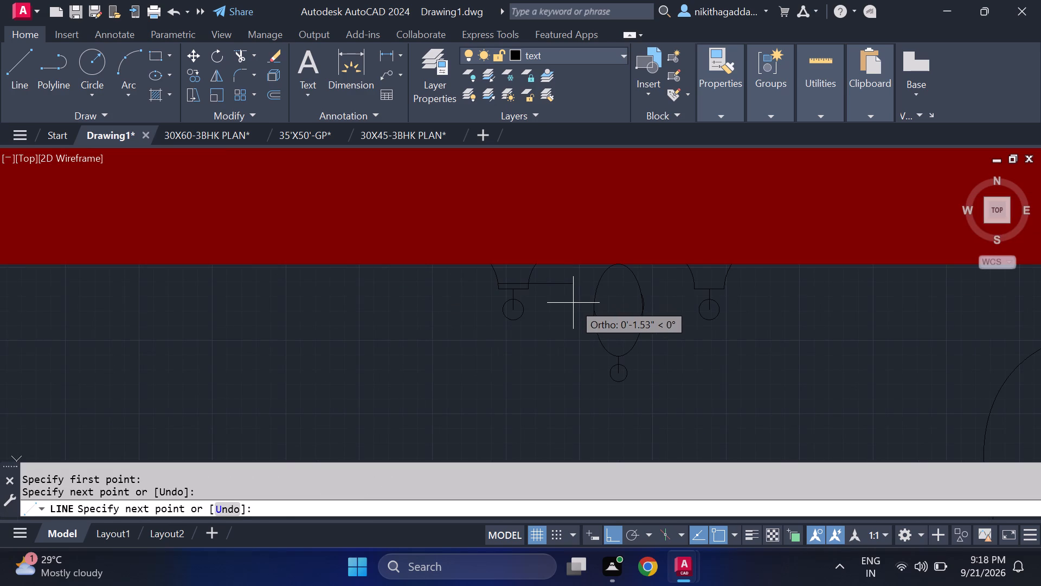
key("Escape")
Draw a matching line between the arcs of the copied fixture just above its bottom edge, undoing and redrawing any slanted segment.
key("space")
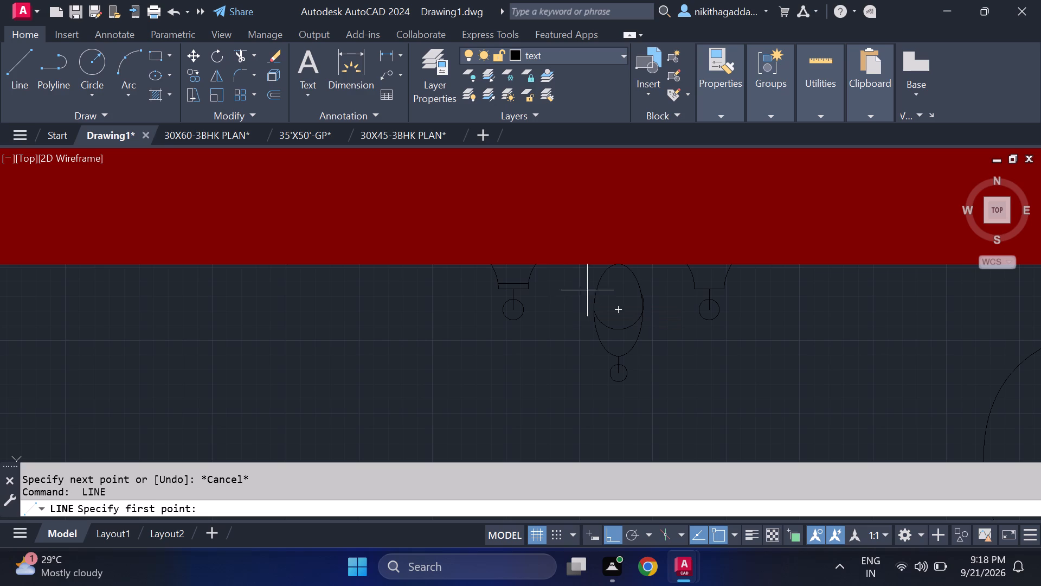
scroll(682, 277, "up", 2)
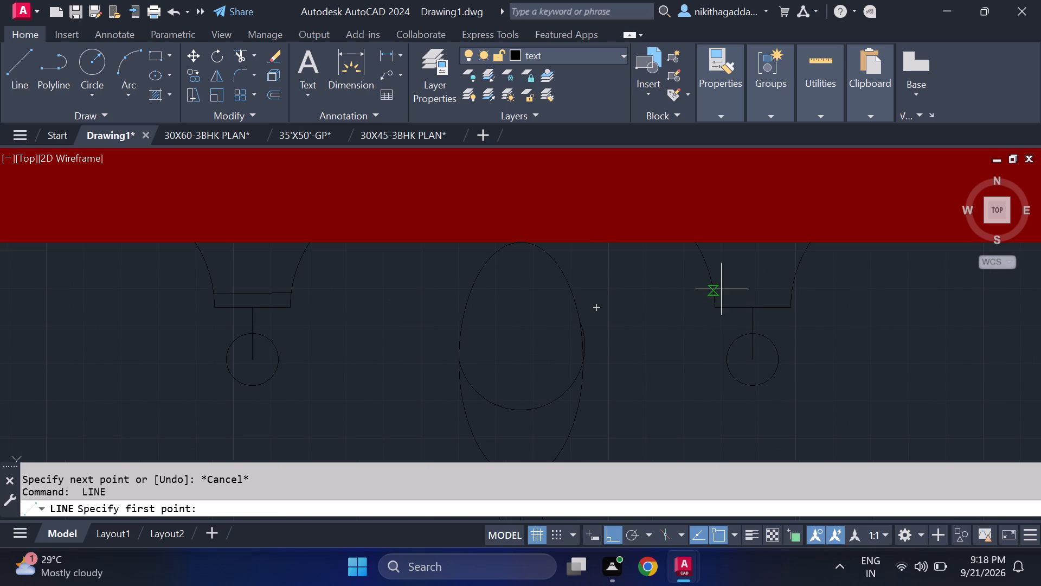
left_click(721, 294)
left_click(793, 292)
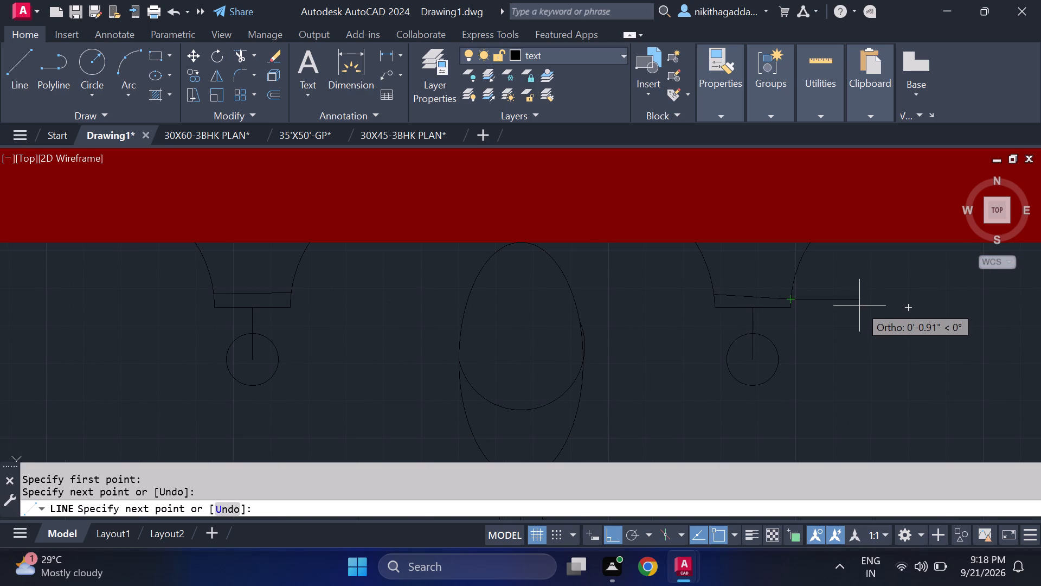
key("ctrl+z")
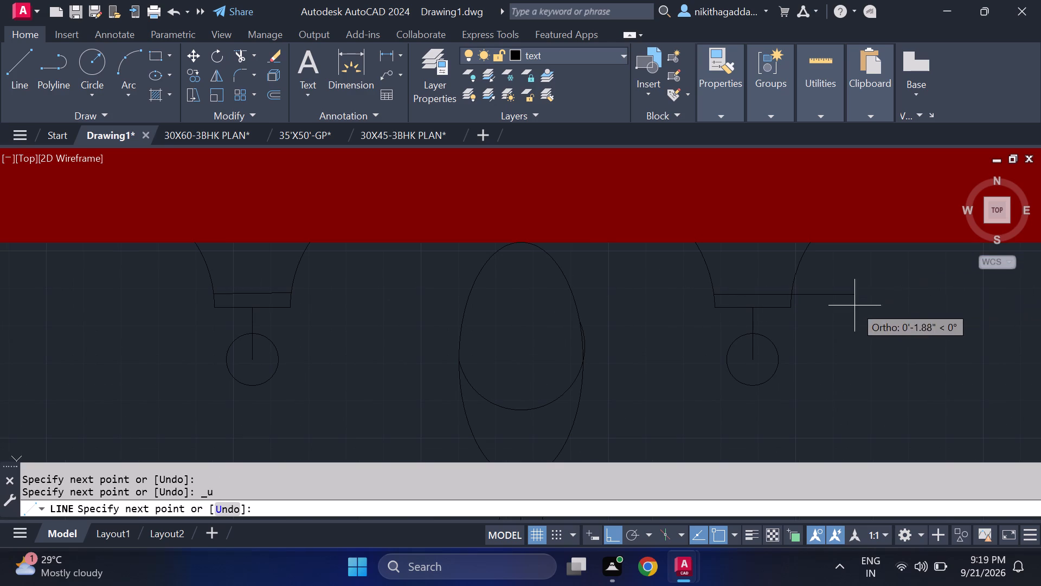
scroll(792, 295, "up", 3)
left_click(787, 291)
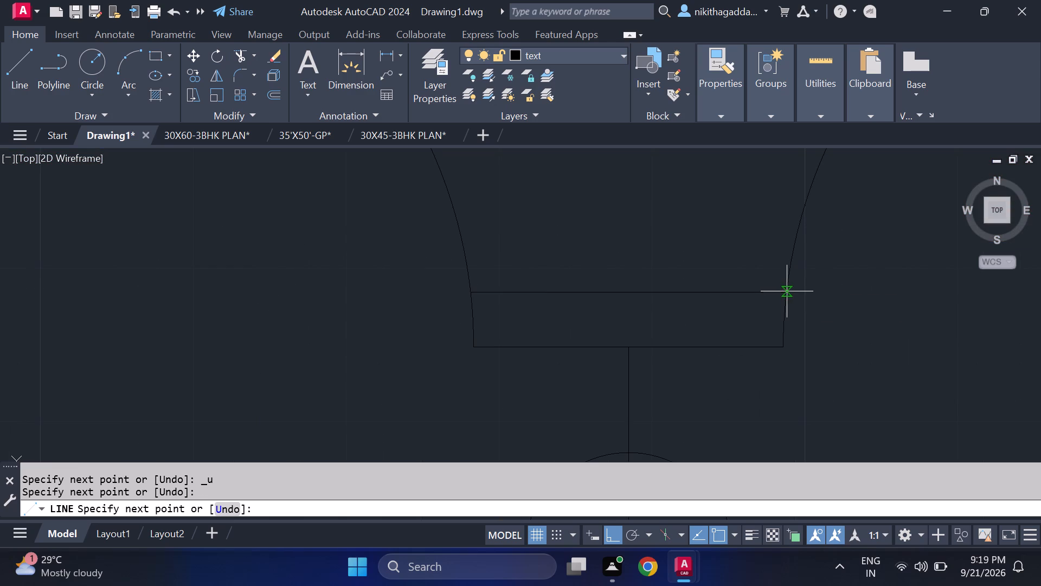
key("Escape")
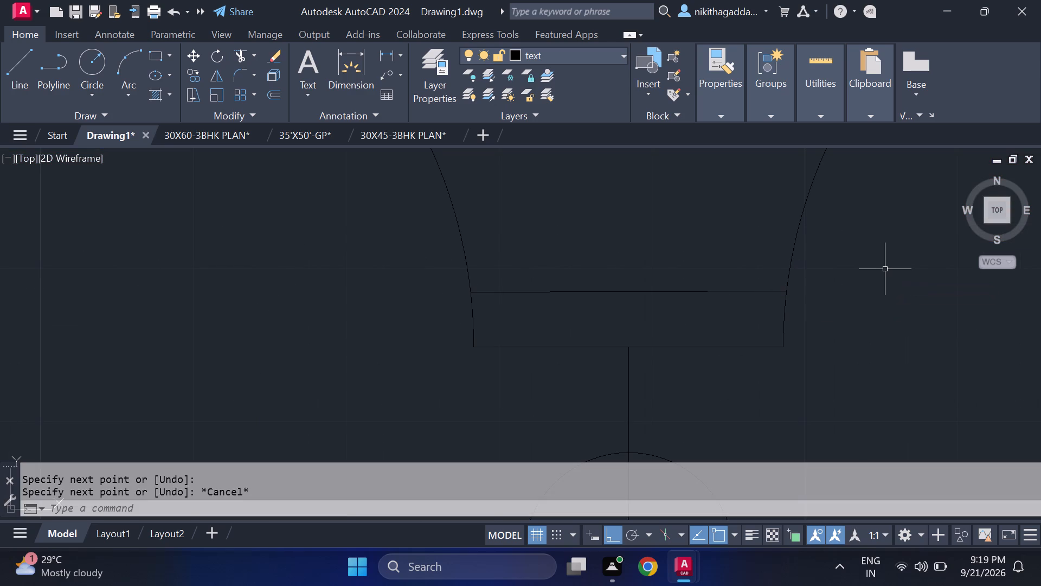
Assign the WARDROBE label on the wardrobe at the lower wall of the right-hand bedroom to the text layer.
scroll(827, 311, "down", 7)
scroll(794, 398, "down", 2)
middle_click_drag(789, 419, 672, 270)
scroll(671, 306, "down", 2)
middle_click_drag(686, 341, 686, 188)
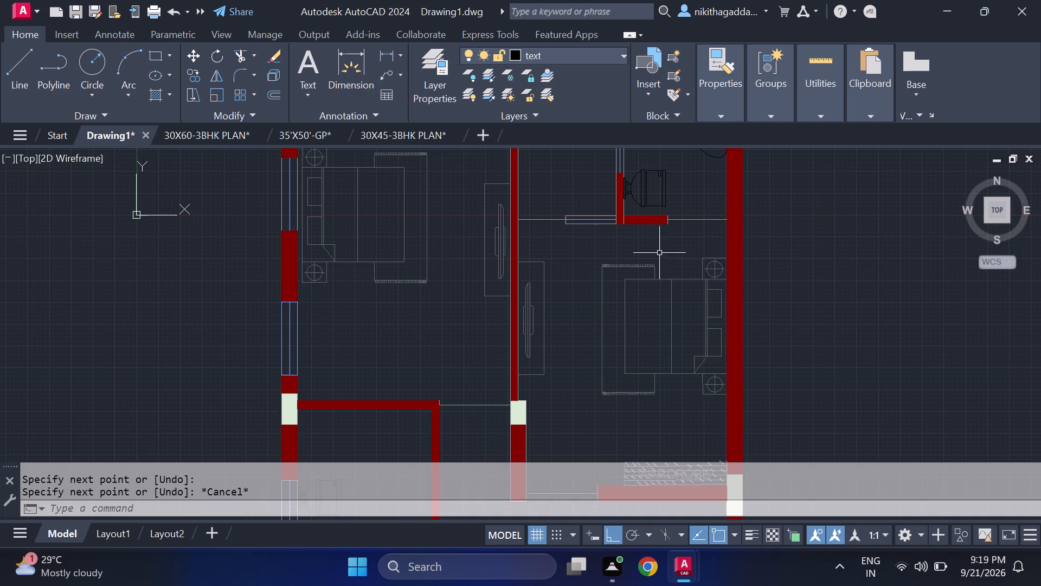
middle_click_drag(654, 262, 600, 316)
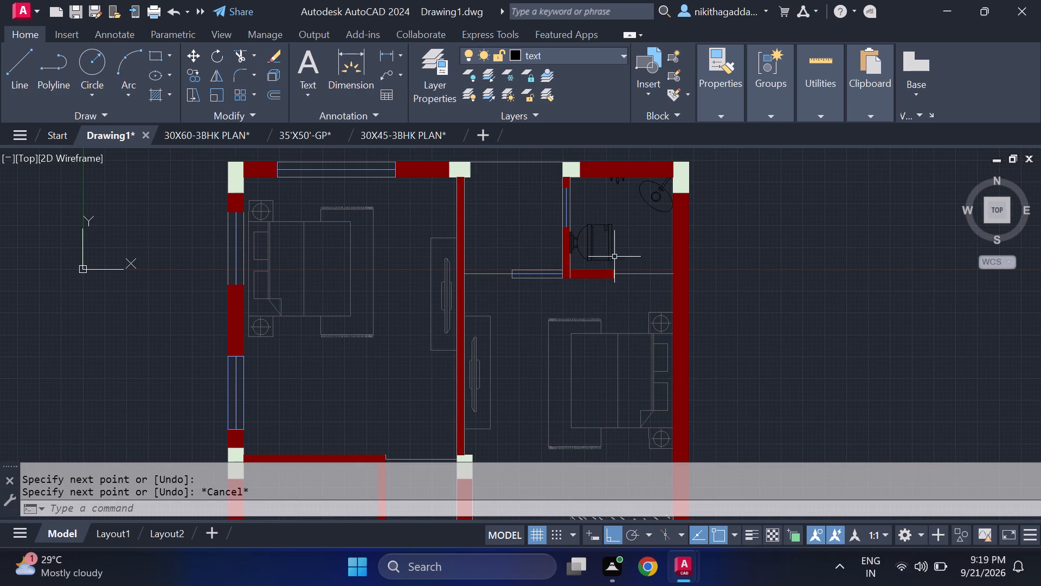
middle_click_drag(652, 347, 663, 205)
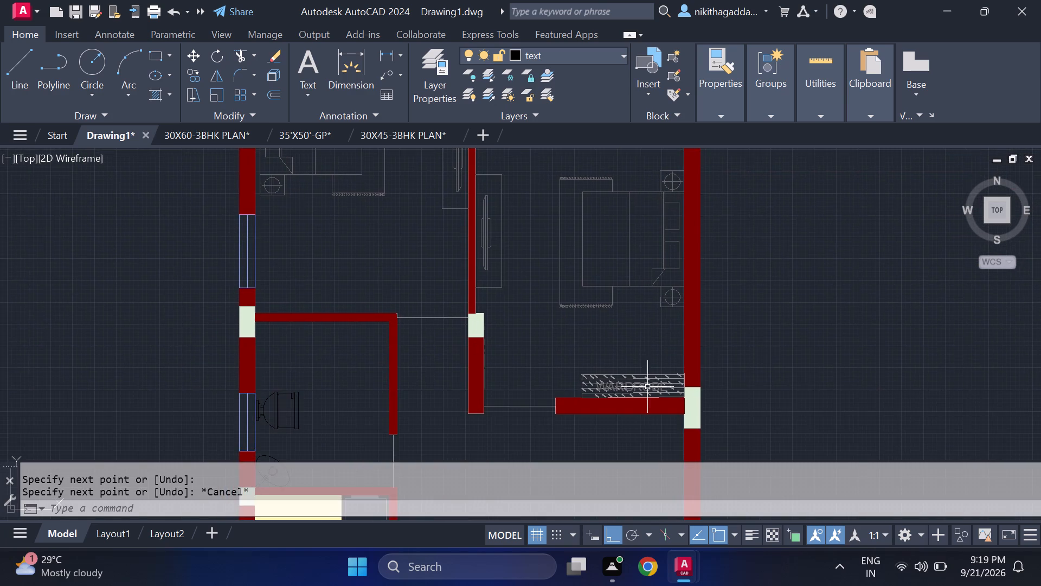
scroll(642, 403, "up", 3)
scroll(621, 355, "up", 2)
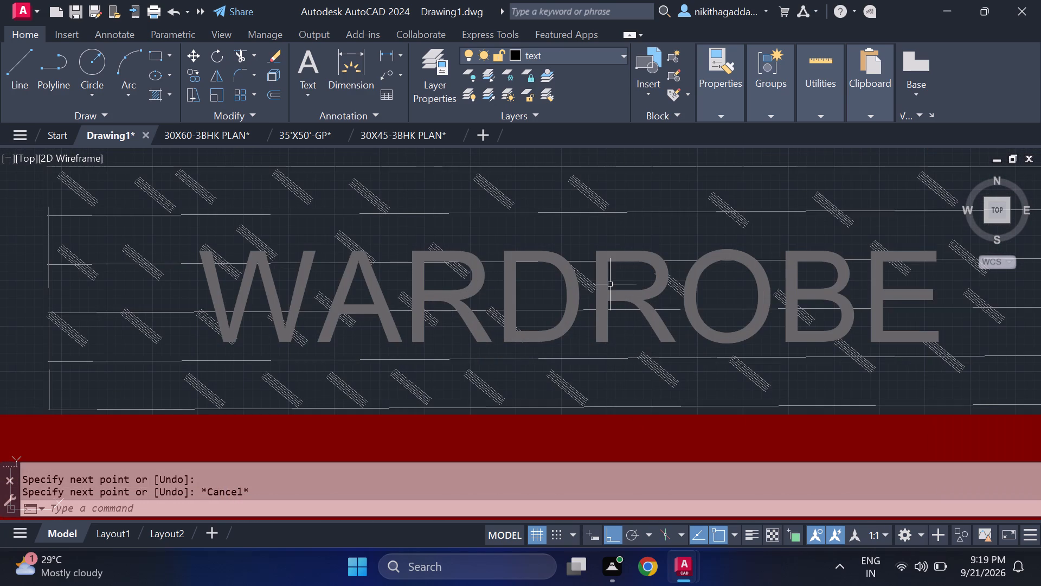
left_click(606, 283)
left_click(608, 51)
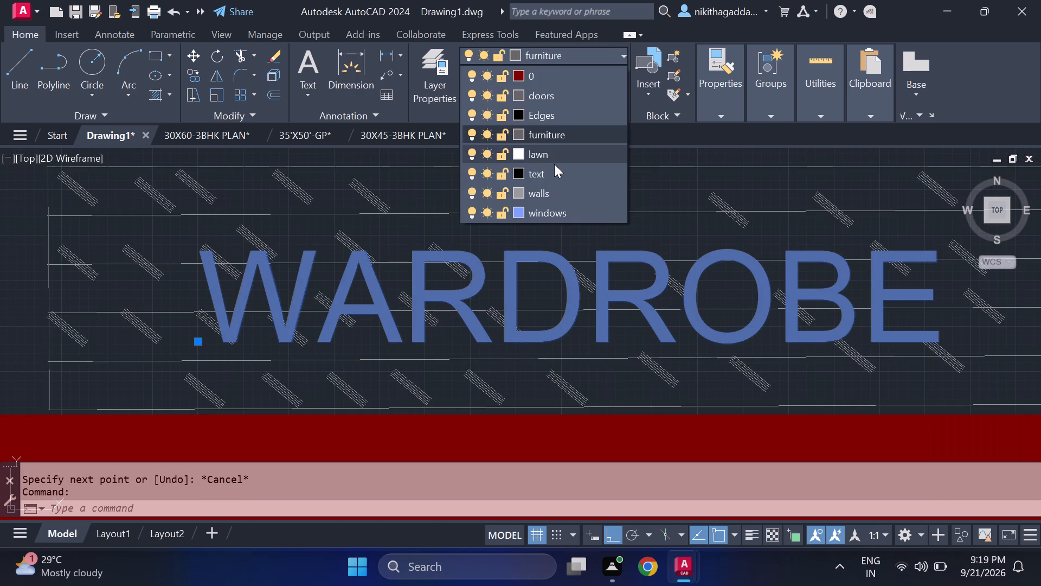
left_click(553, 174)
key("Return")
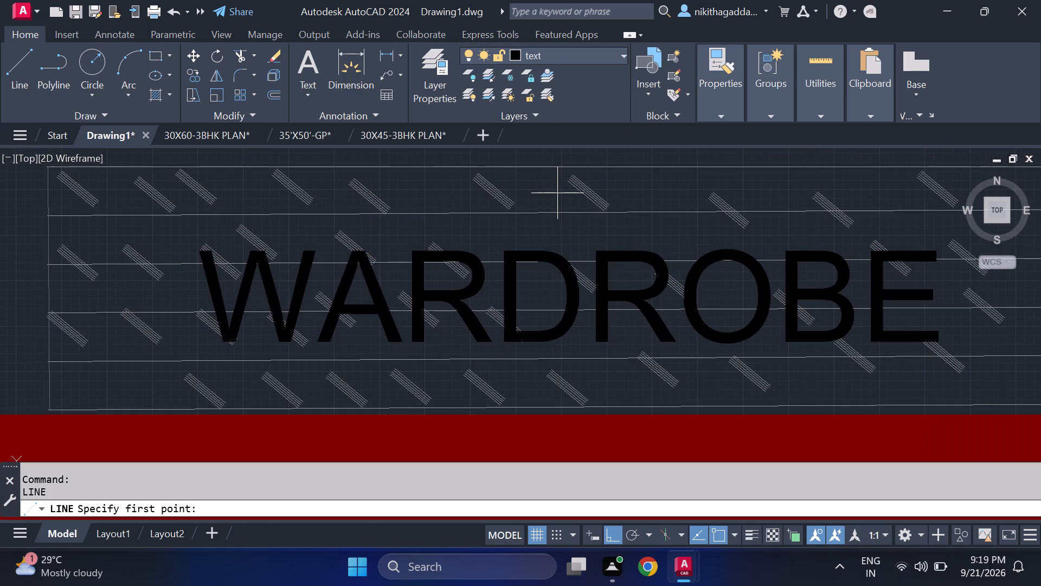
Assign the WARDROBE label on the wardrobe at the upper wall of the lower-left bedroom to the text layer.
scroll(609, 239, "down", 4)
scroll(493, 244, "down", 2)
middle_click_drag(423, 243, 478, 384)
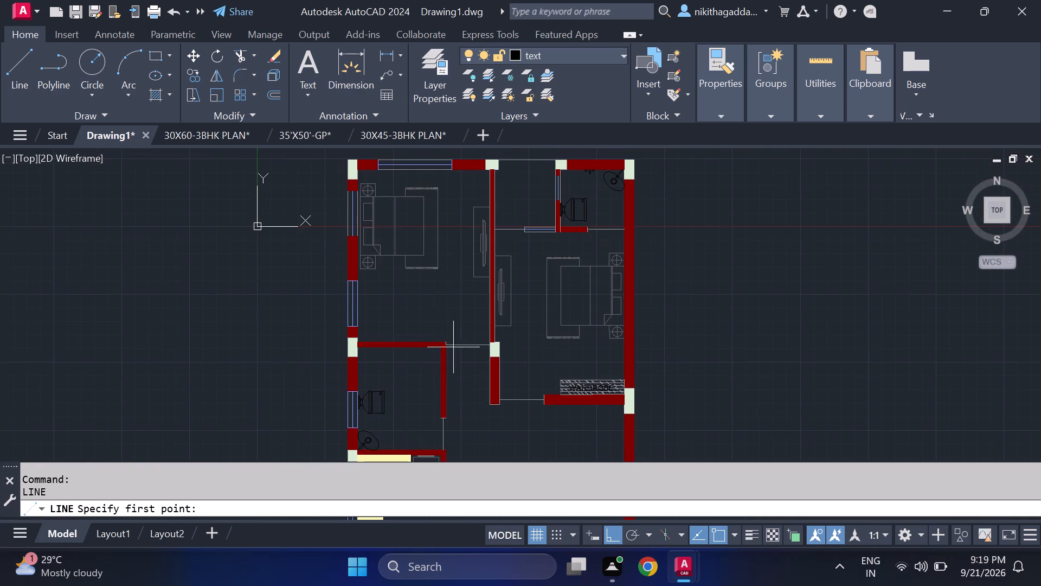
middle_click_drag(465, 319, 500, 122)
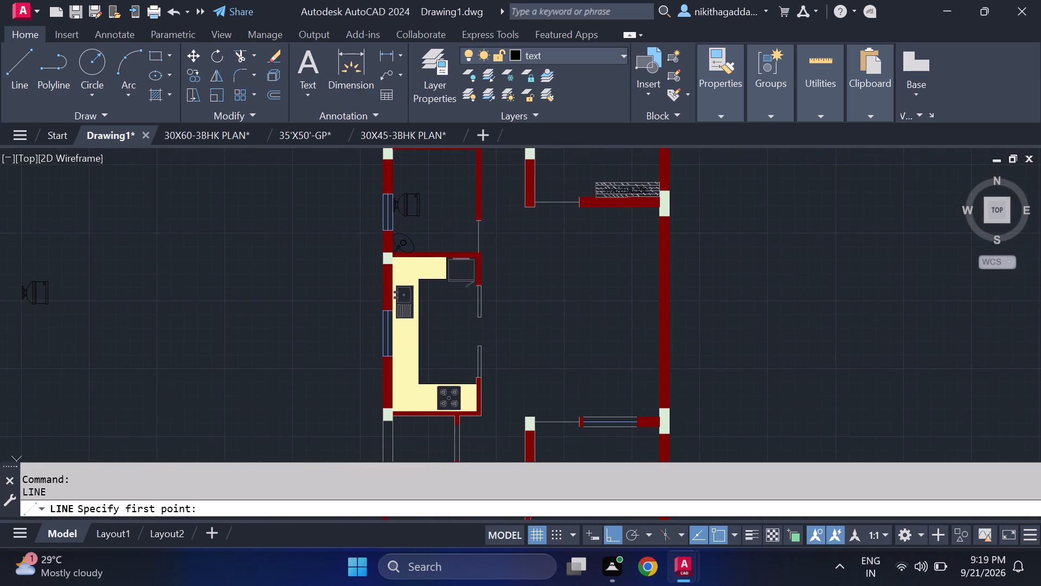
middle_click_drag(507, 332, 506, 160)
scroll(412, 316, "up", 7)
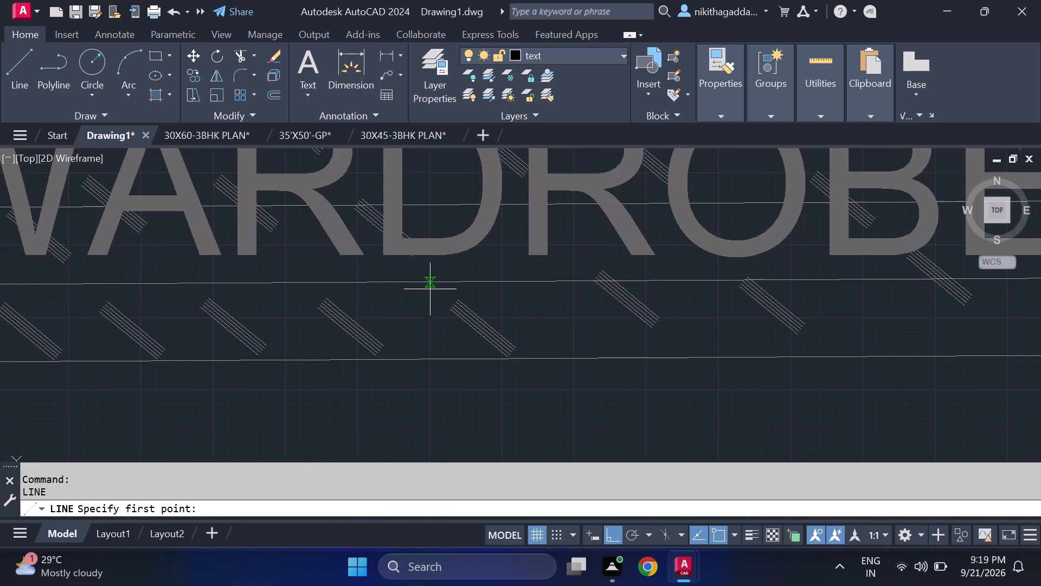
left_click(394, 246)
left_click(394, 246)
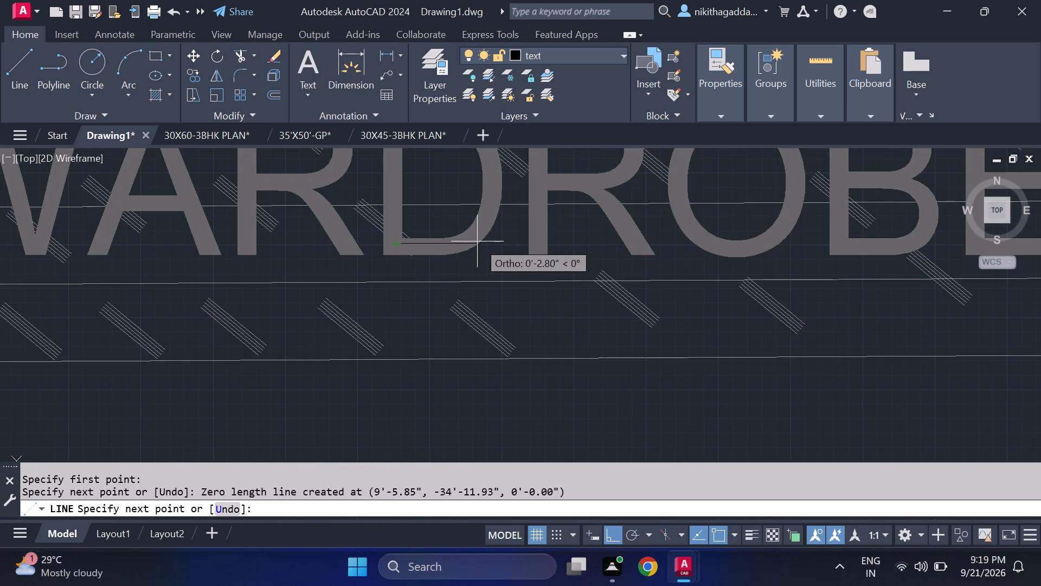
key("Escape")
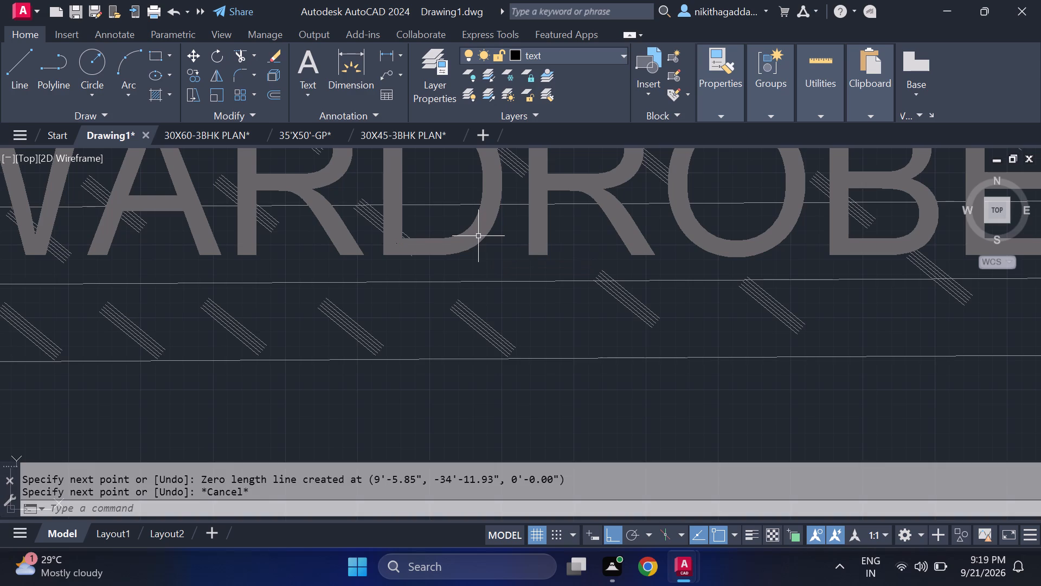
scroll(397, 219, "up", 3)
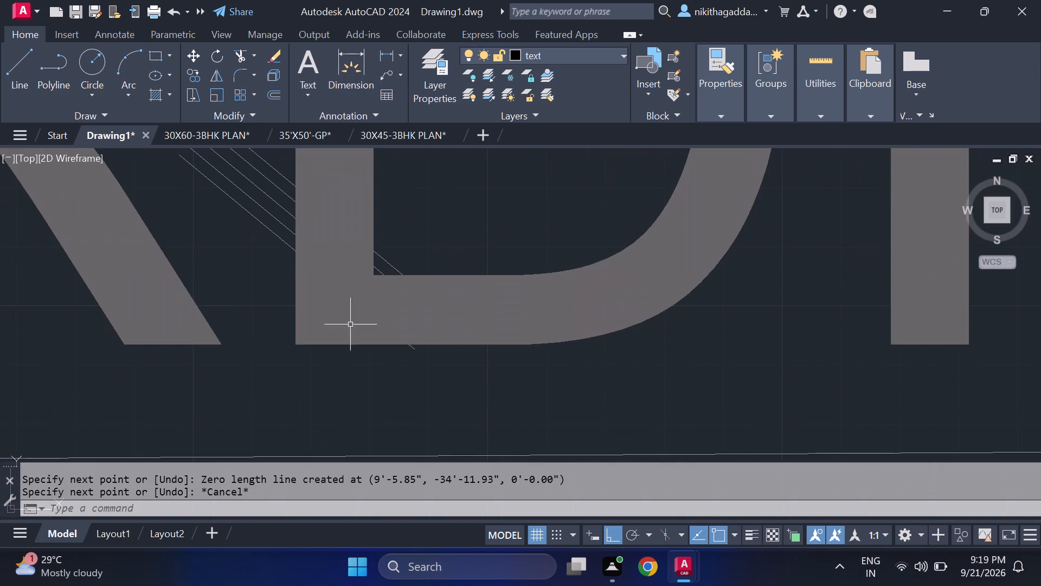
scroll(345, 314, "up", 4)
left_click(363, 277)
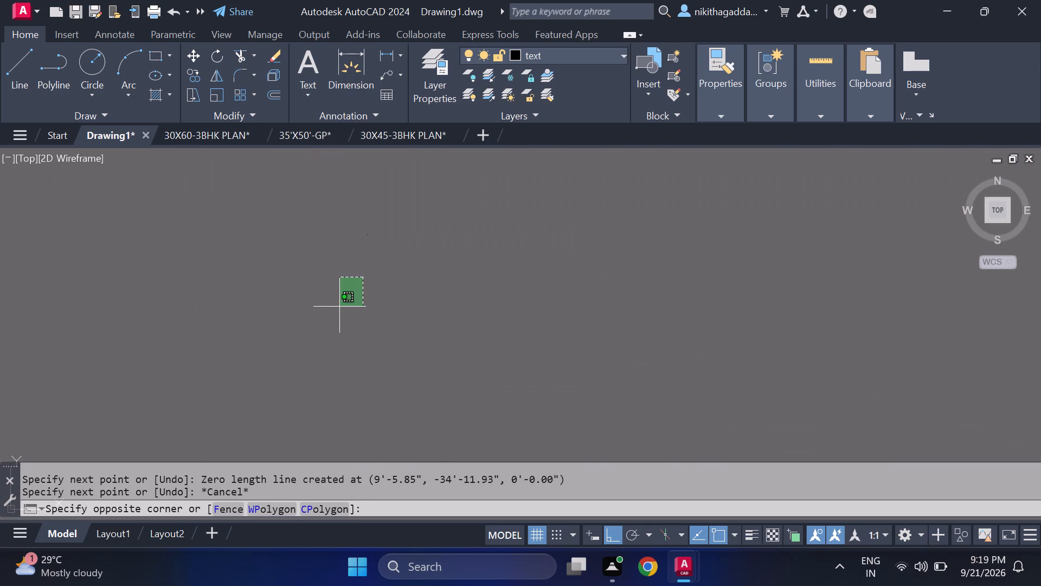
left_click(339, 307)
scroll(362, 298, "down", 5)
scroll(426, 310, "down", 4)
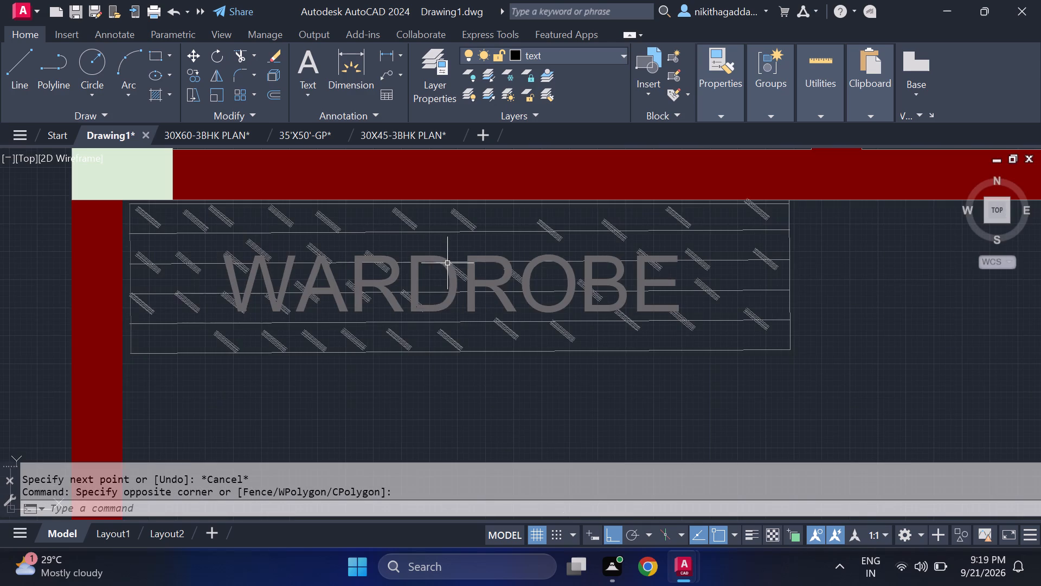
scroll(440, 254, "up", 3)
left_click(409, 274)
left_click(405, 274)
left_click(384, 263)
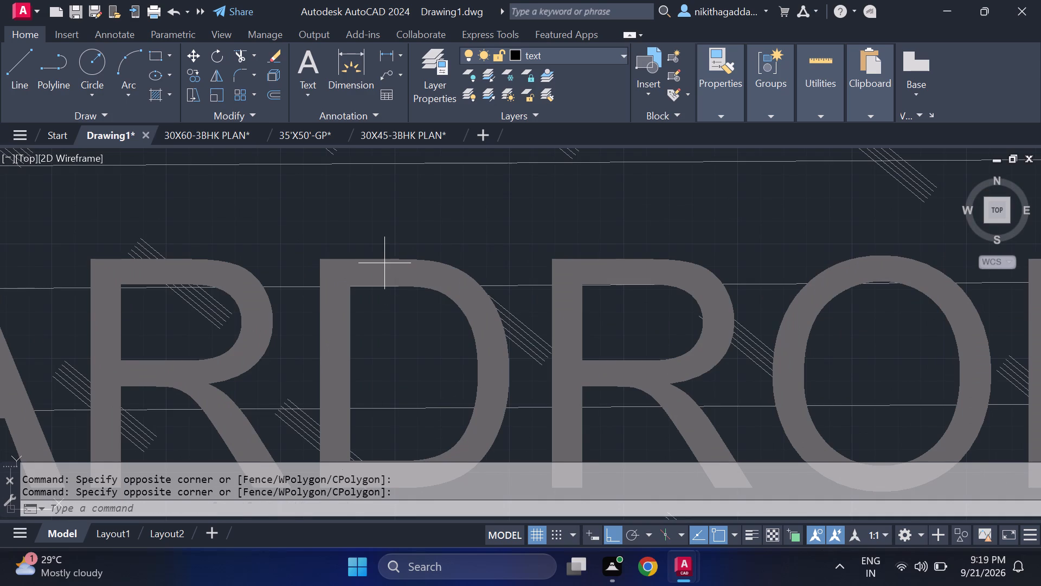
left_click(372, 261)
left_click(350, 250)
left_click(324, 266)
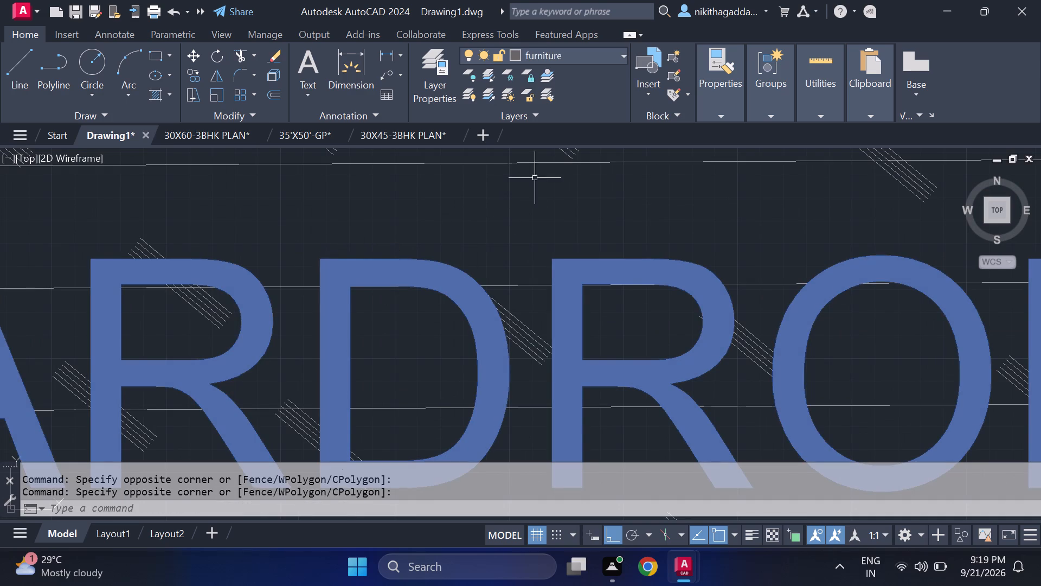
left_click(597, 58)
left_click(562, 177)
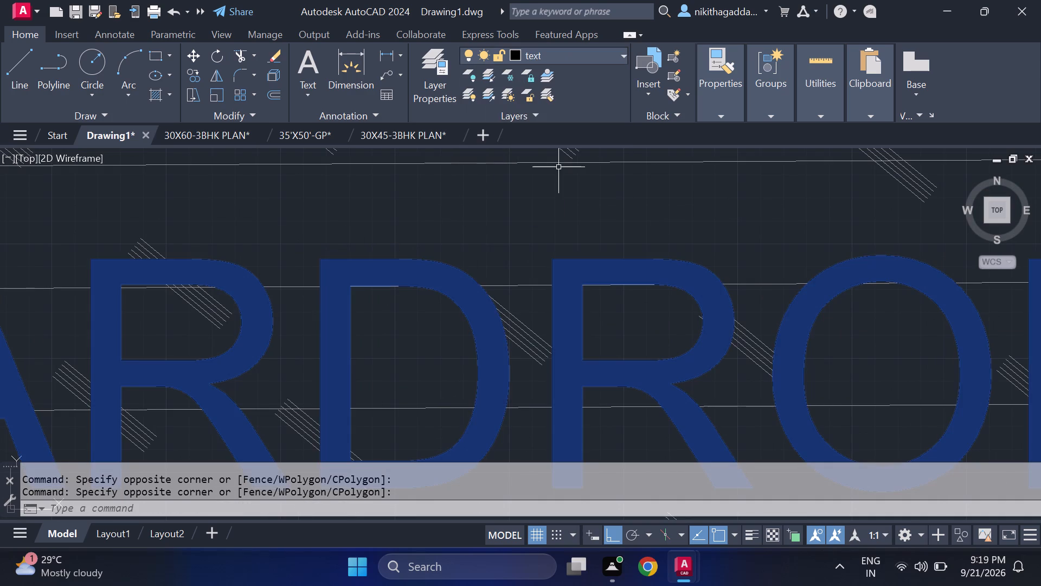
key("Return")
Rotate the four-seat sofa outside the plan 90° counterclockwise about the midpoint of its back edge, so it stands vertically.
scroll(555, 209, "down", 2)
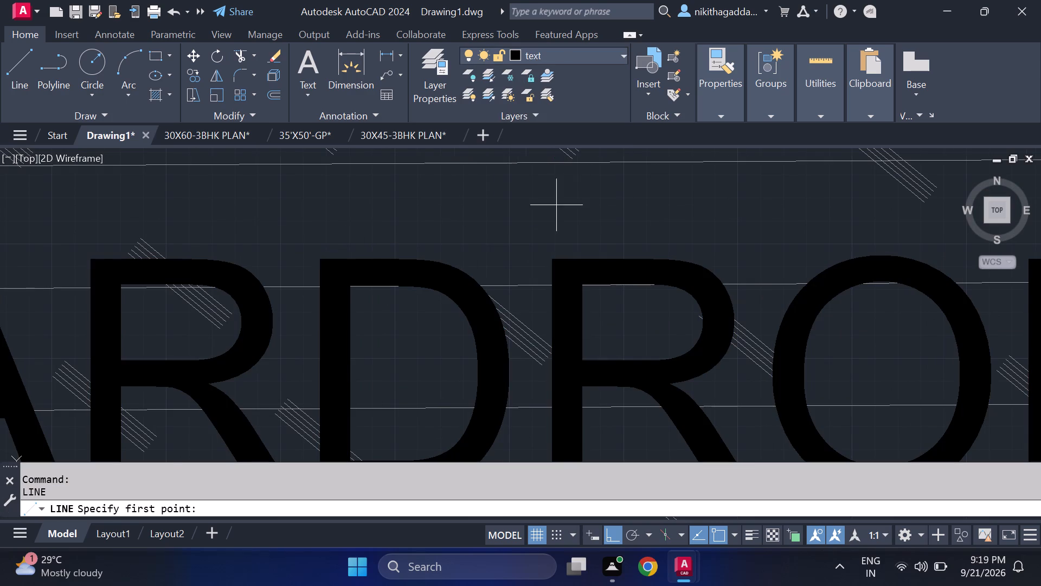
scroll(555, 209, "down", 2)
scroll(534, 302, "down", 4)
scroll(593, 328, "up", 1)
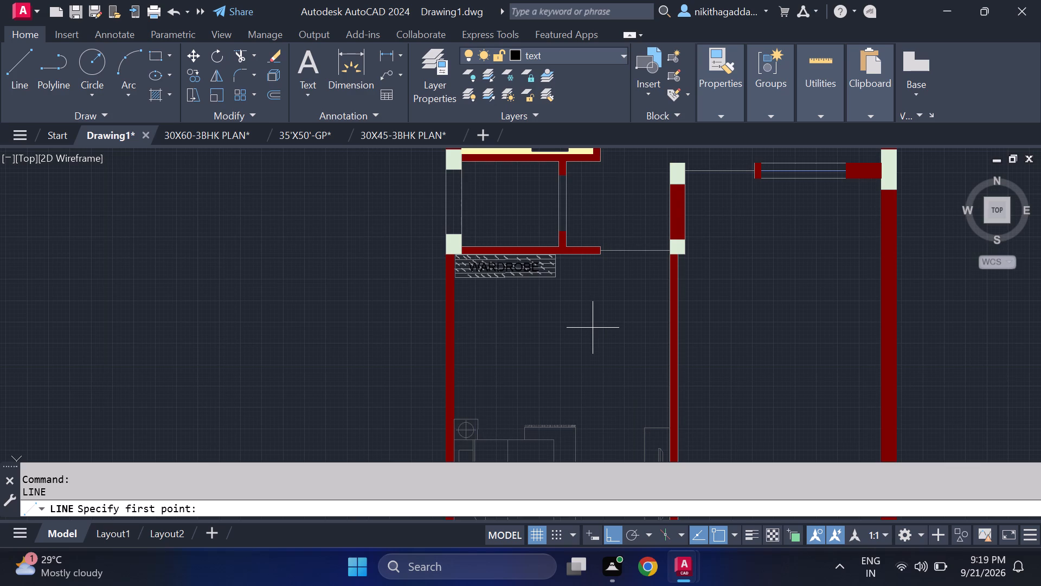
middle_click_drag(591, 328, 418, 416)
scroll(425, 380, "down", 1)
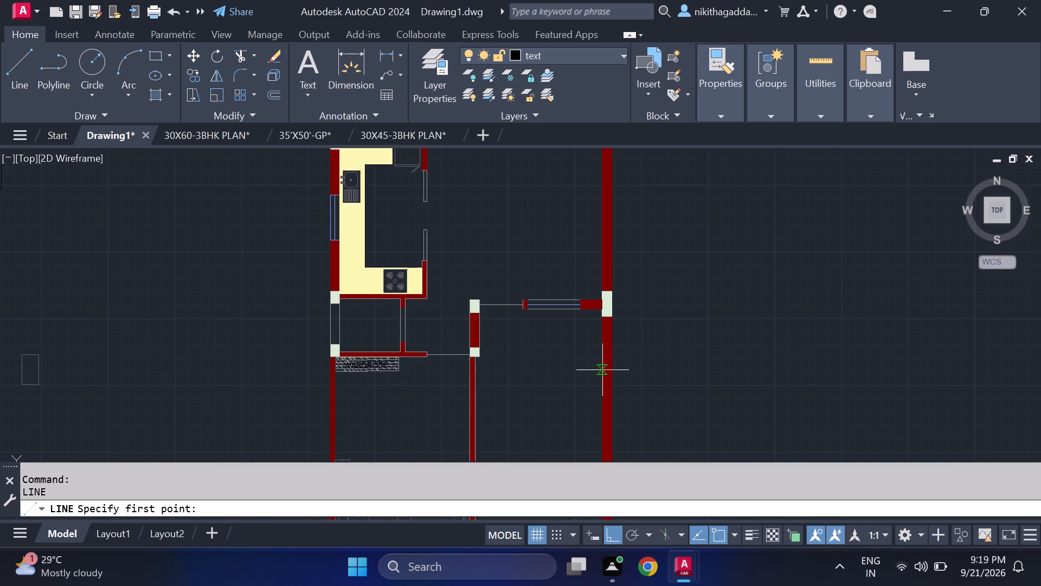
scroll(542, 360, "down", 2)
scroll(570, 333, "up", 1)
middle_click_drag(532, 307, 554, 385)
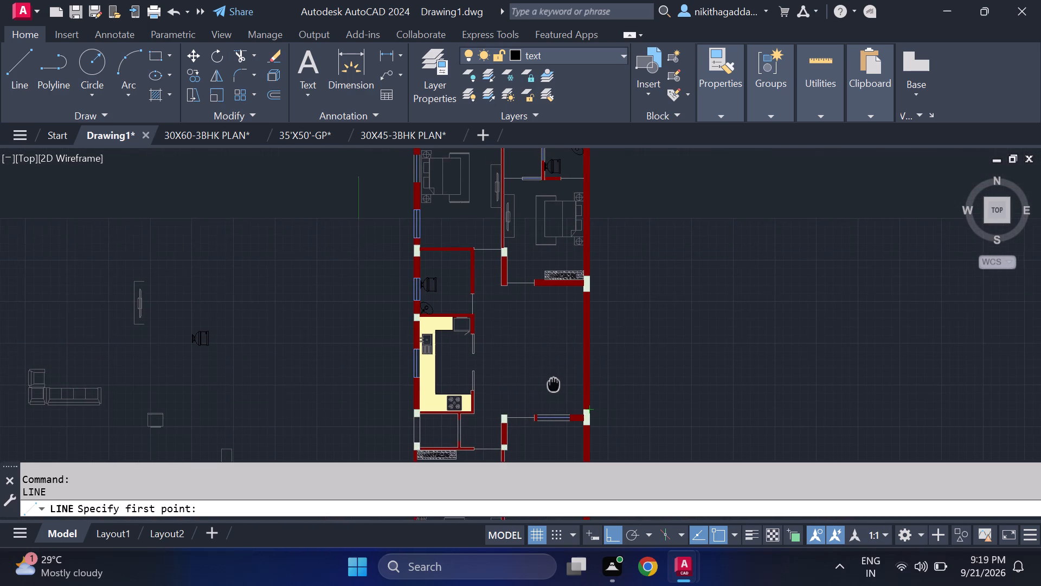
middle_click_drag(554, 385, 560, 352)
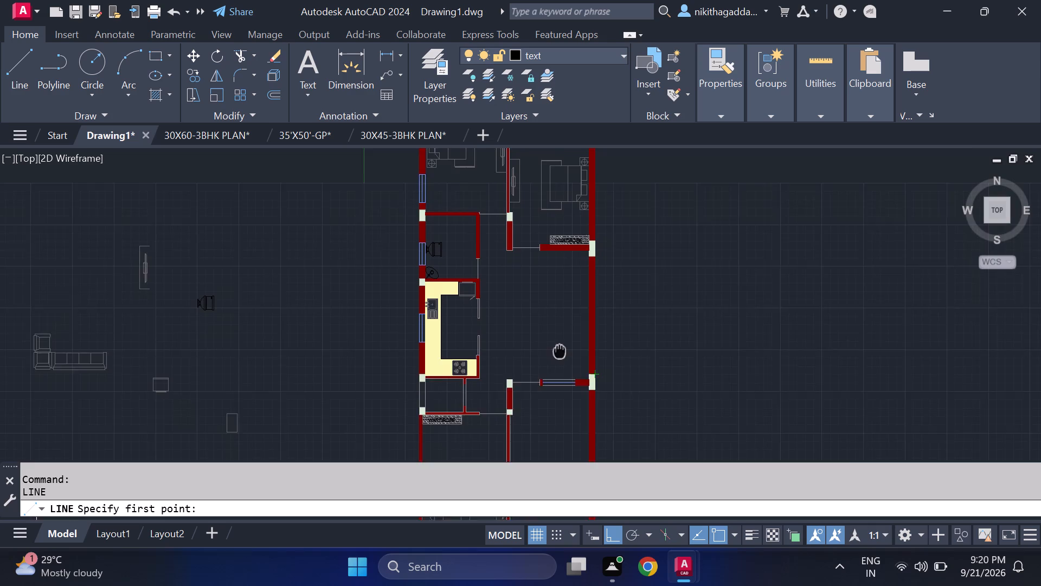
middle_click_drag(560, 352, 583, 308)
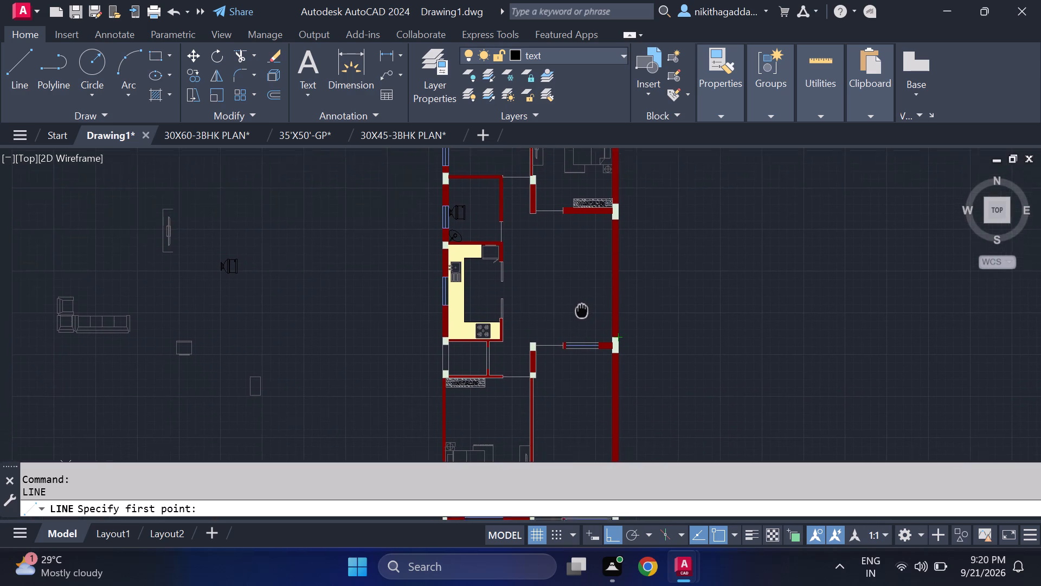
middle_click_drag(583, 308, 663, 246)
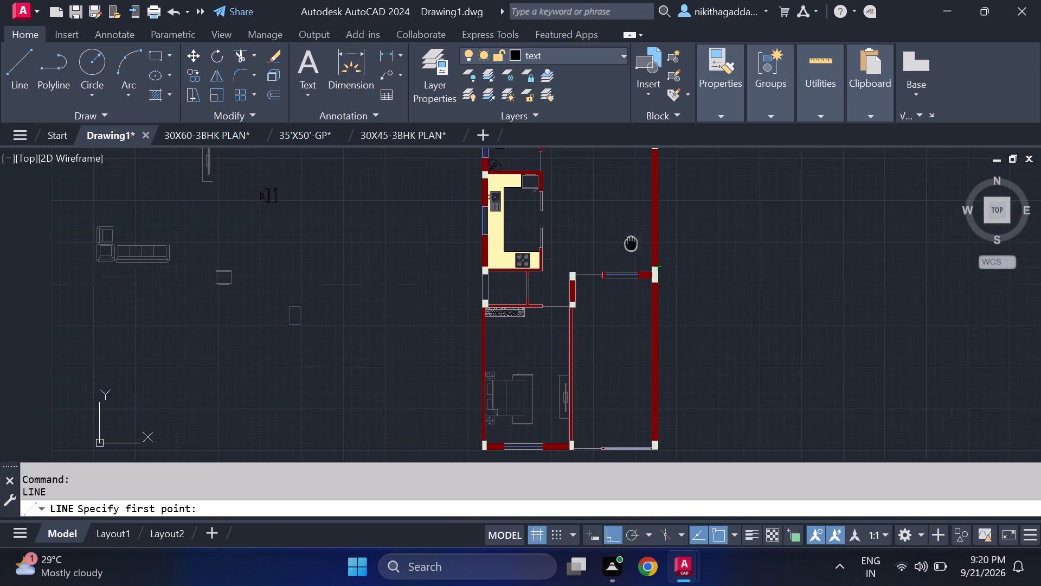
middle_click_drag(663, 246, 679, 250)
middle_click_drag(348, 259, 441, 334)
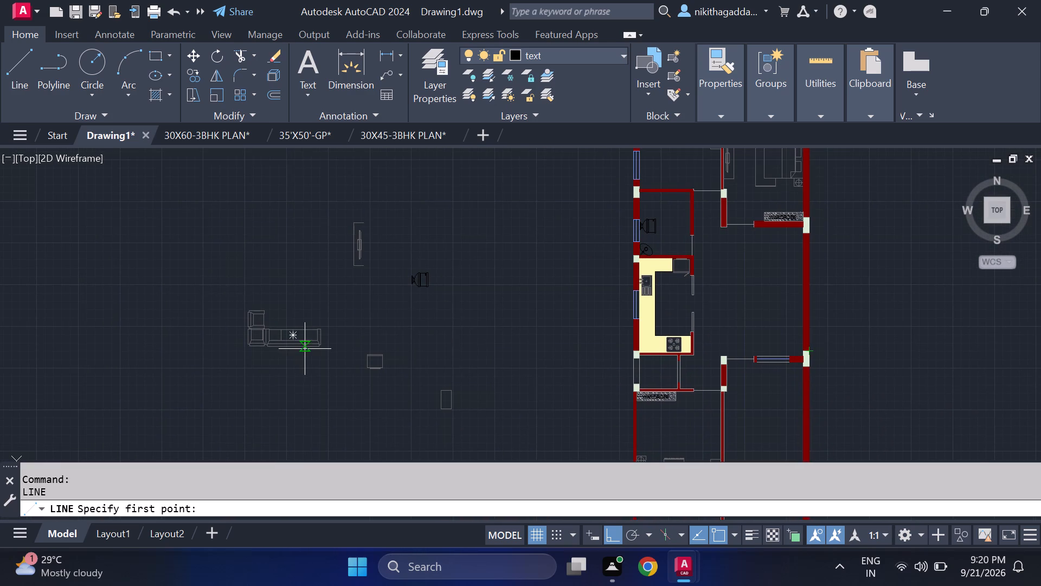
scroll(305, 349, "up", 4)
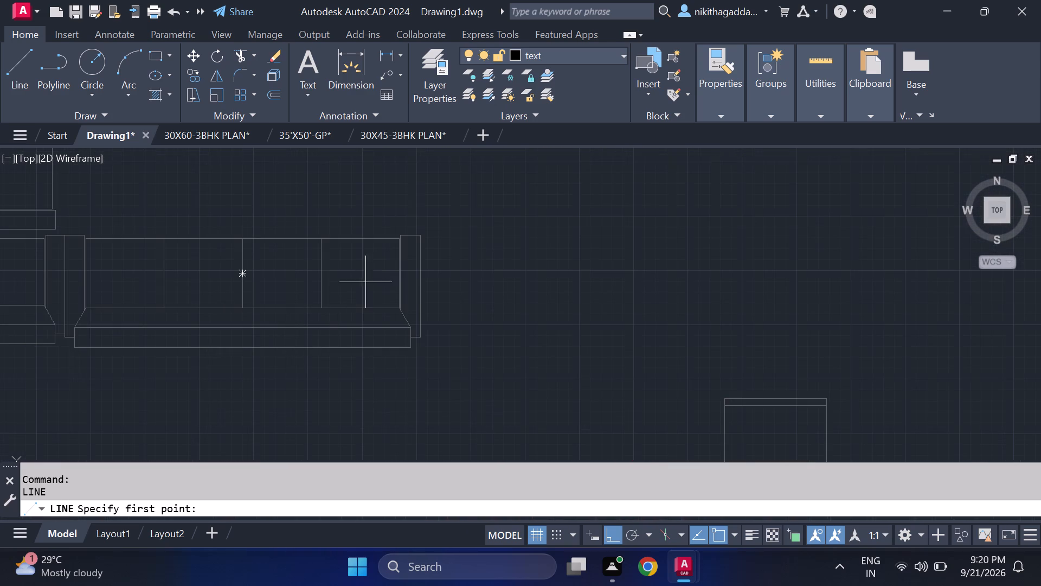
left_click_drag(438, 205, 416, 231)
key("Escape")
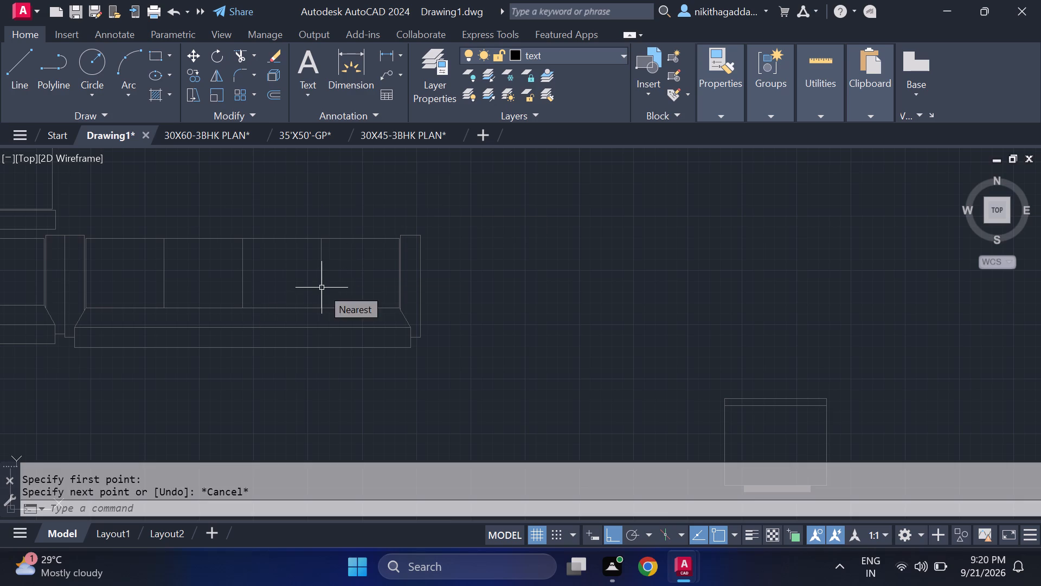
left_click_drag(467, 202, 424, 243)
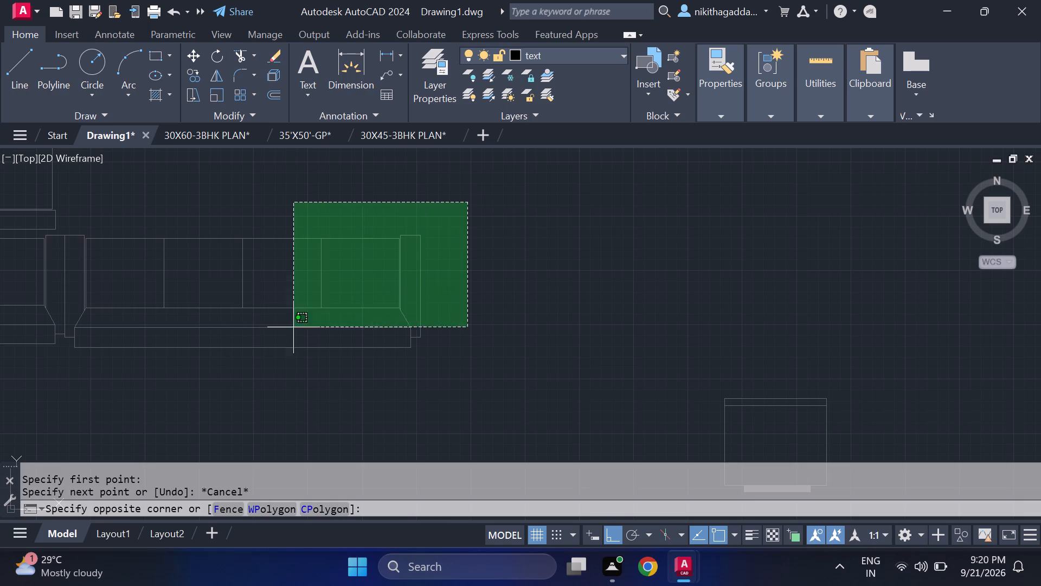
left_click(133, 377)
type("ro")
key("Return")
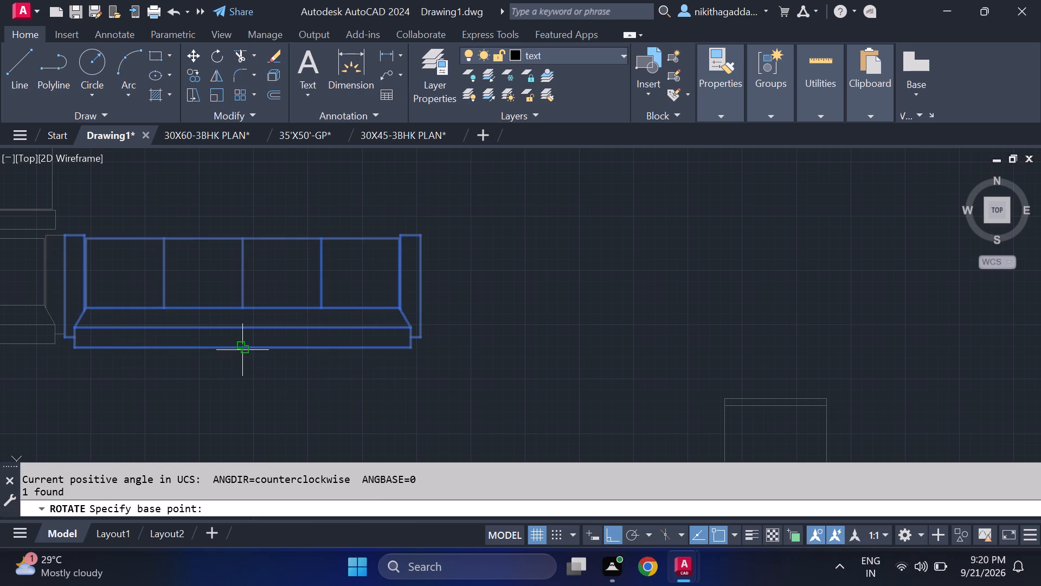
left_click(242, 350)
left_click(237, 199)
Move the rotated four-seat sofa into the hall opposite the kitchen, with its back against the right-hand outer wall.
scroll(293, 288, "down", 2)
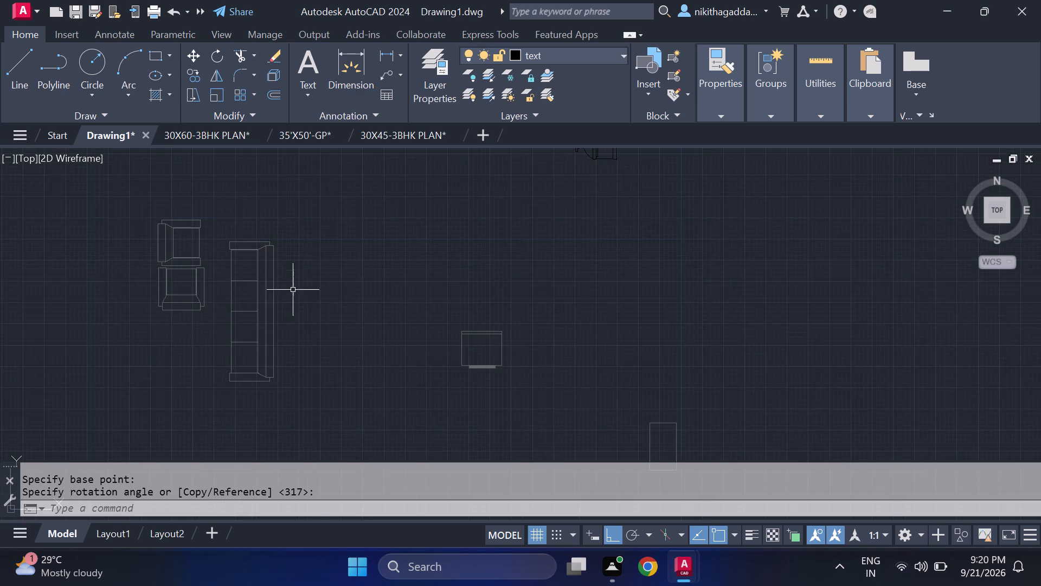
middle_click_drag(315, 323, 324, 243)
left_click_drag(322, 171, 306, 193)
left_click(225, 330)
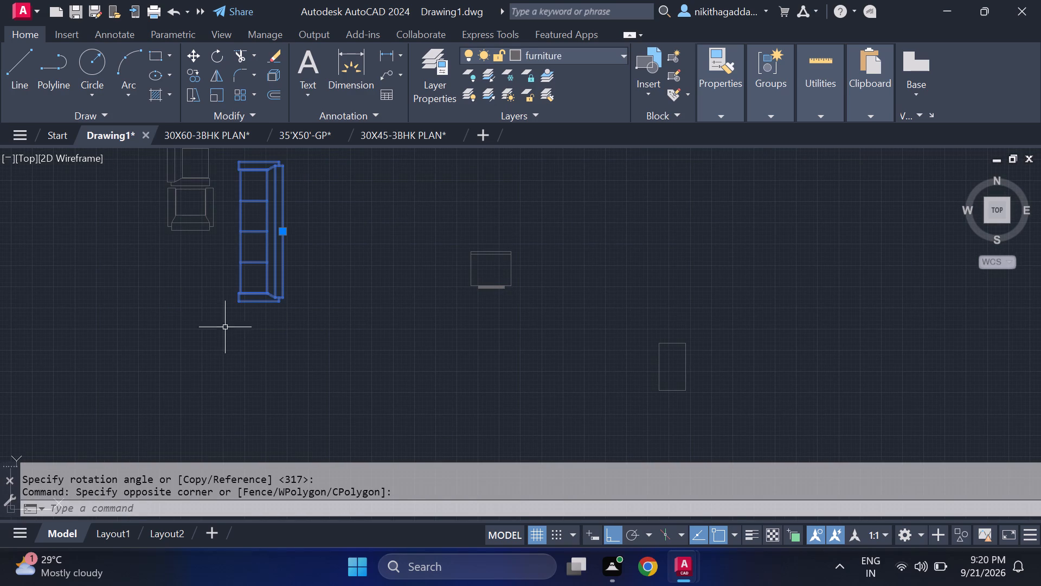
key("m")
key("Return")
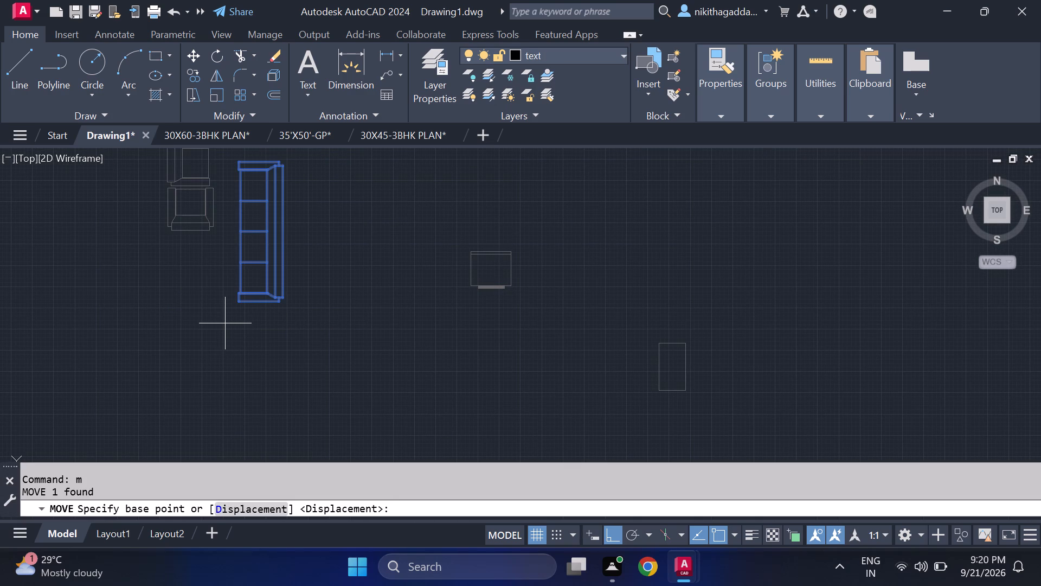
left_click(248, 229)
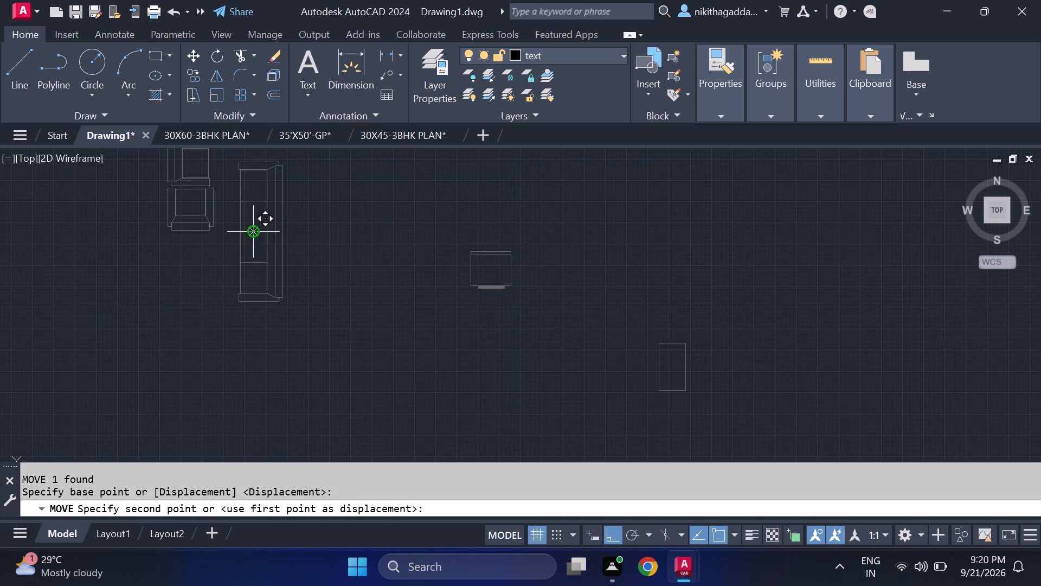
scroll(338, 242, "down", 2)
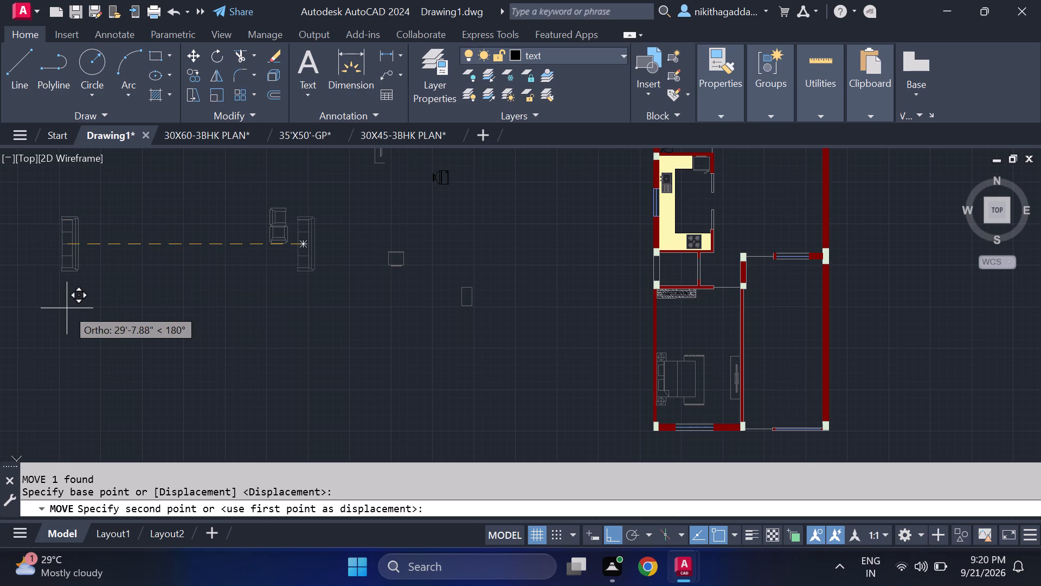
key("F8")
middle_click_drag(313, 361, 0, 402)
scroll(456, 243, "up", 2)
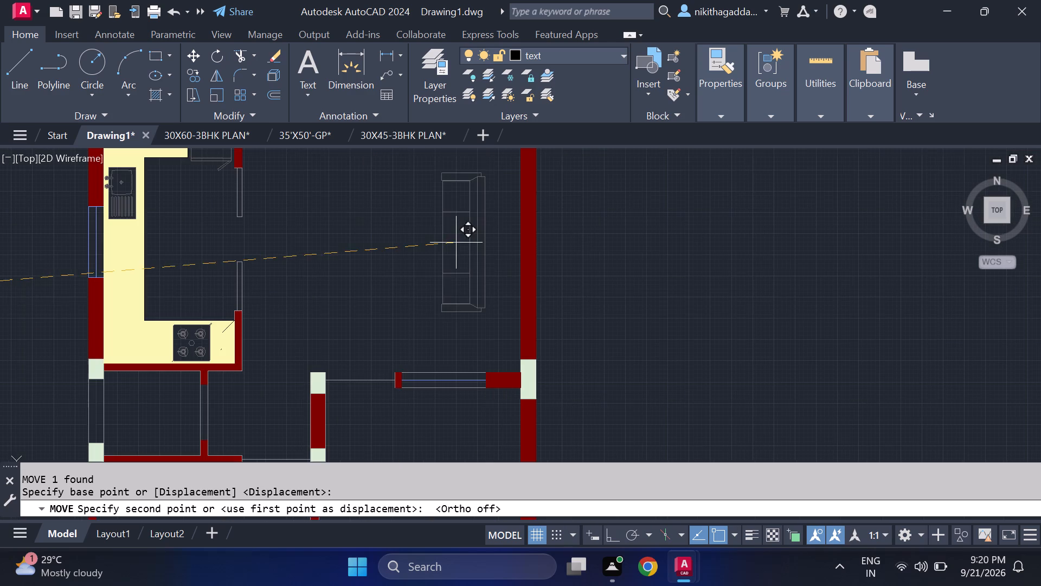
middle_click_drag(468, 234, 400, 286)
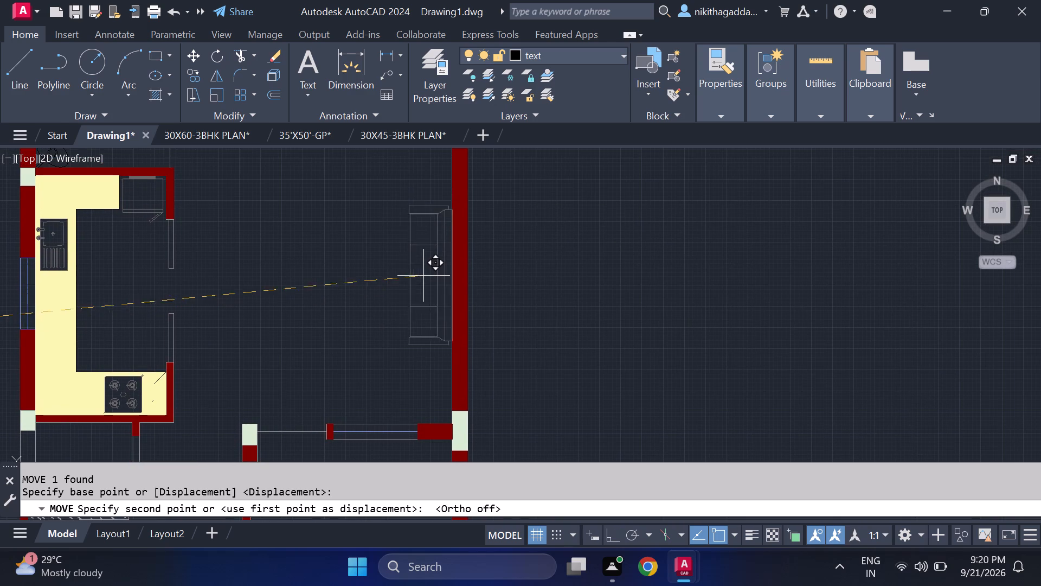
left_click(417, 266)
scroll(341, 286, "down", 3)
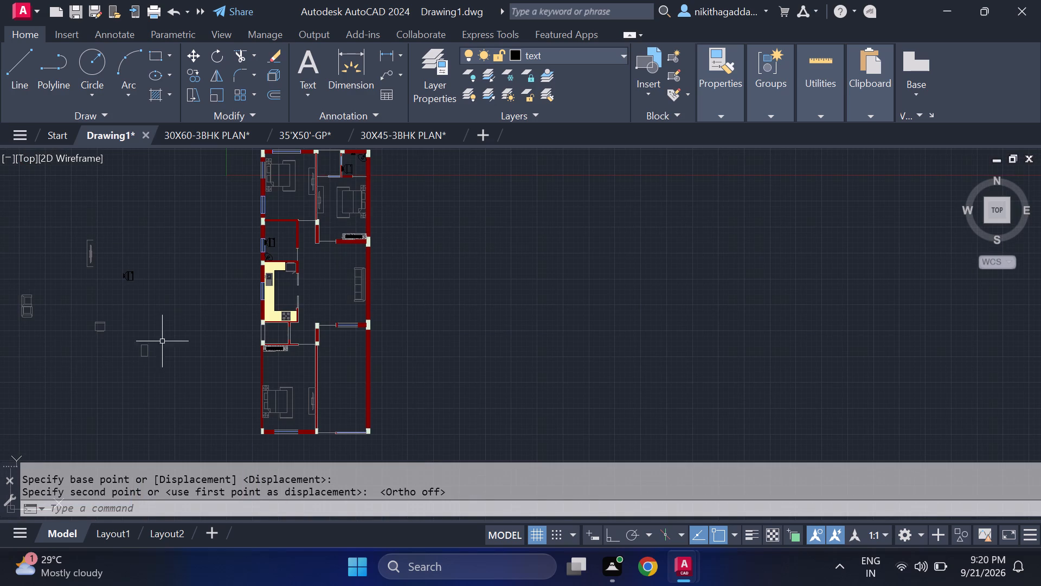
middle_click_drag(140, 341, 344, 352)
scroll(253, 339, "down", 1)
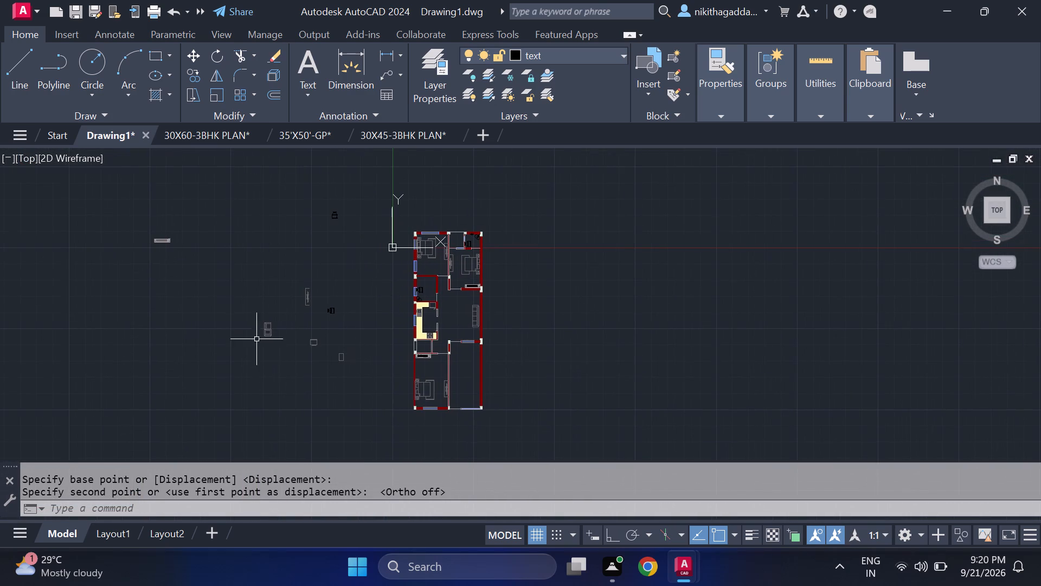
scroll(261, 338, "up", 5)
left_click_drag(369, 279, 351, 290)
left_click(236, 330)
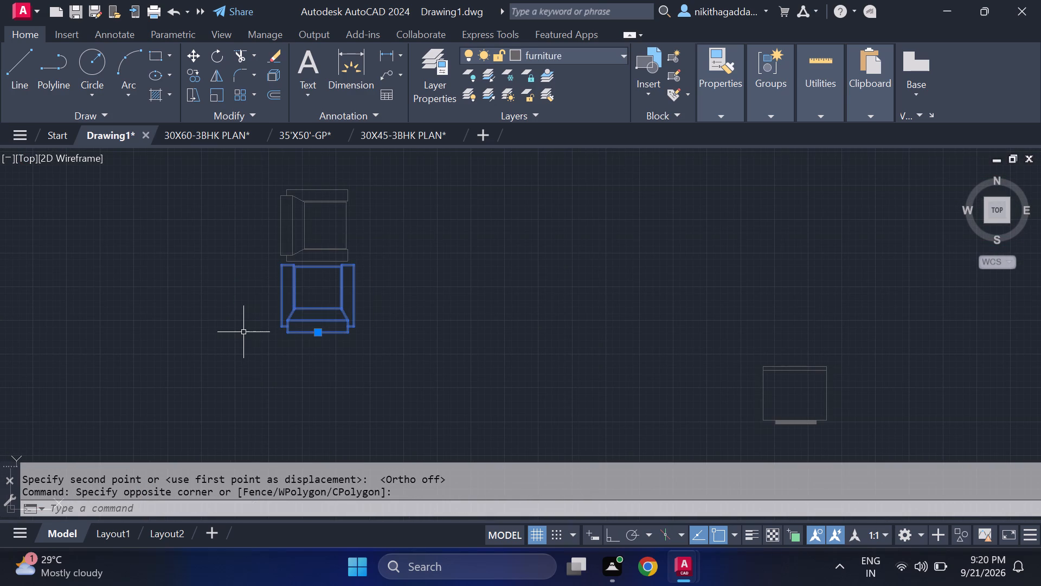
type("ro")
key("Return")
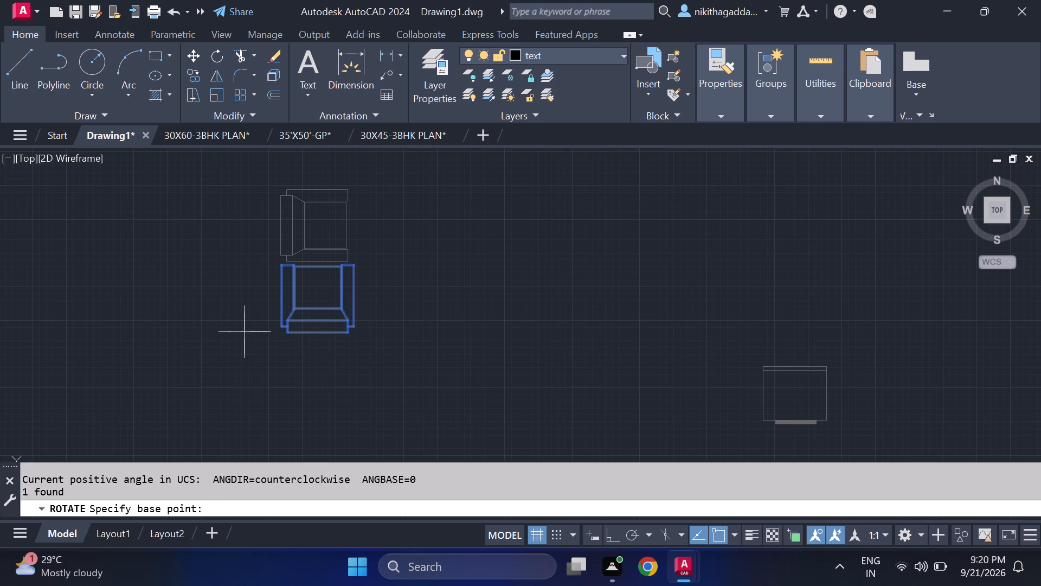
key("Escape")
Copy the upper, sideways-facing armchair outside the plan to the free space beside the upright armchair.
left_click_drag(380, 172, 363, 188)
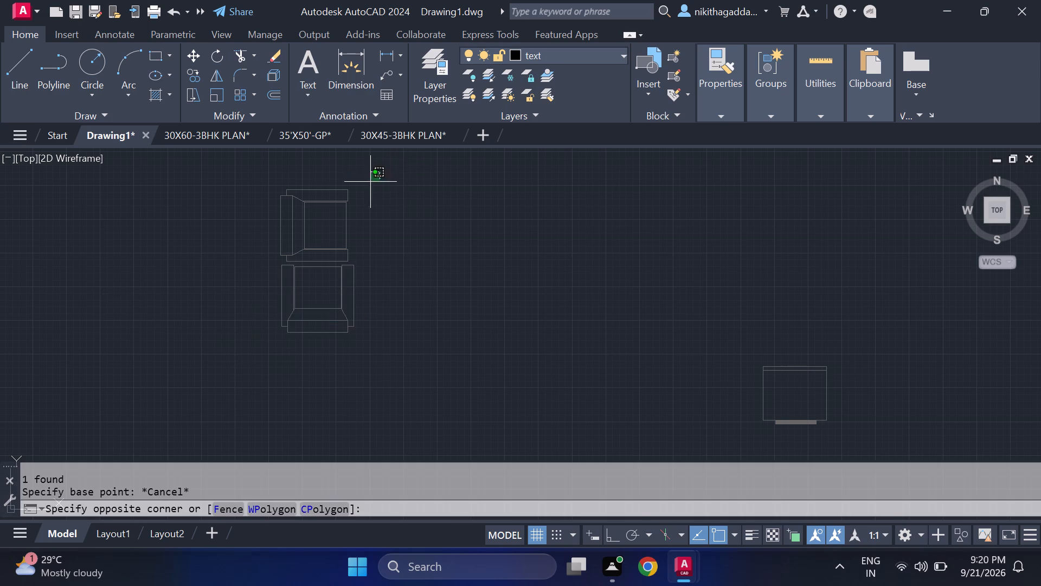
left_click(234, 247)
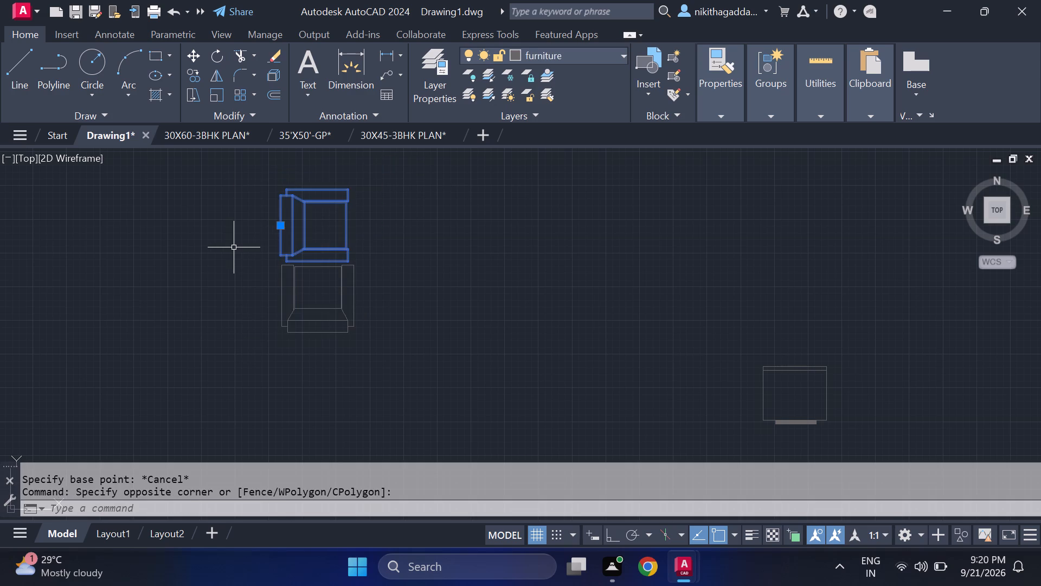
type("co")
key("Return")
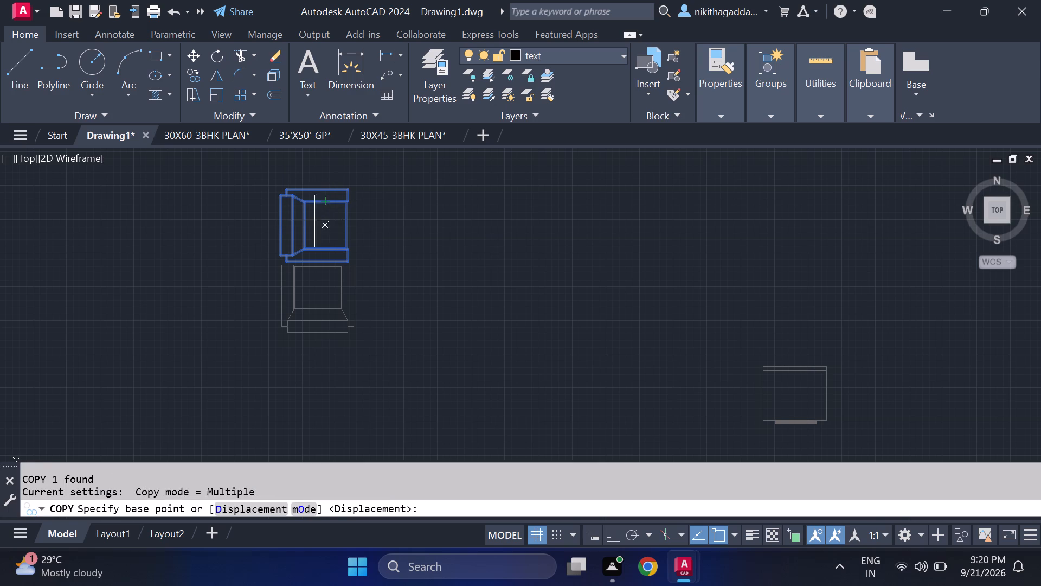
left_click(329, 219)
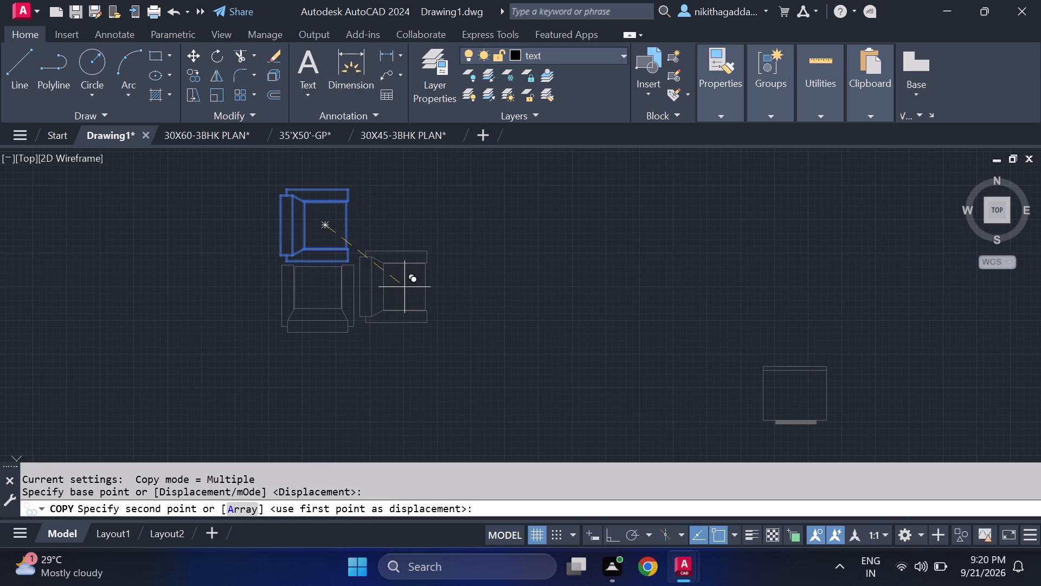
left_click(404, 287)
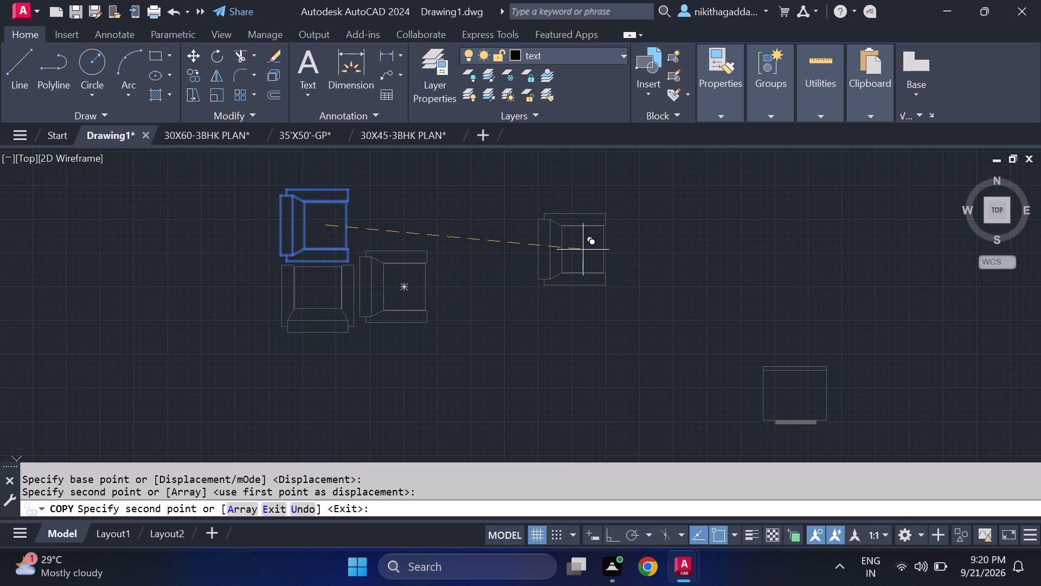
key("Escape")
Rotate the copied armchair 90° counterclockwise about its seat centre, so it faces the same way as the upright armchair.
left_click(538, 234)
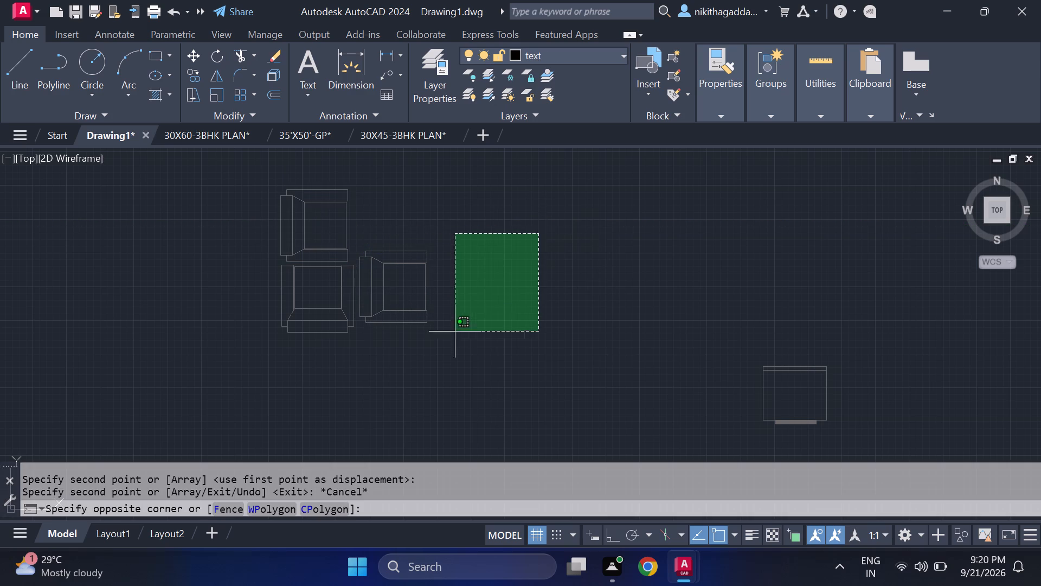
left_click(394, 376)
type("ro")
key("Return")
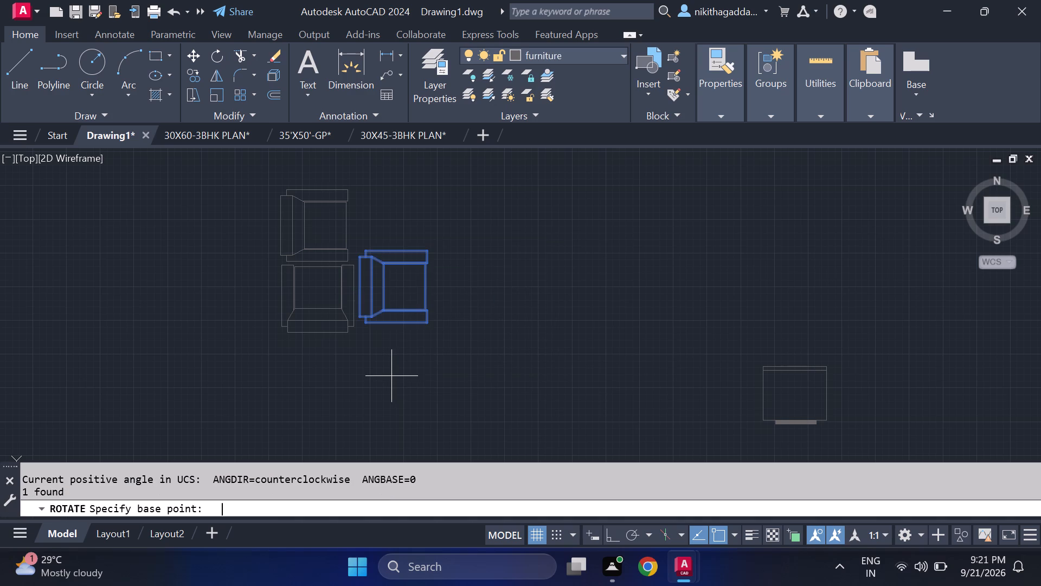
left_click(409, 288)
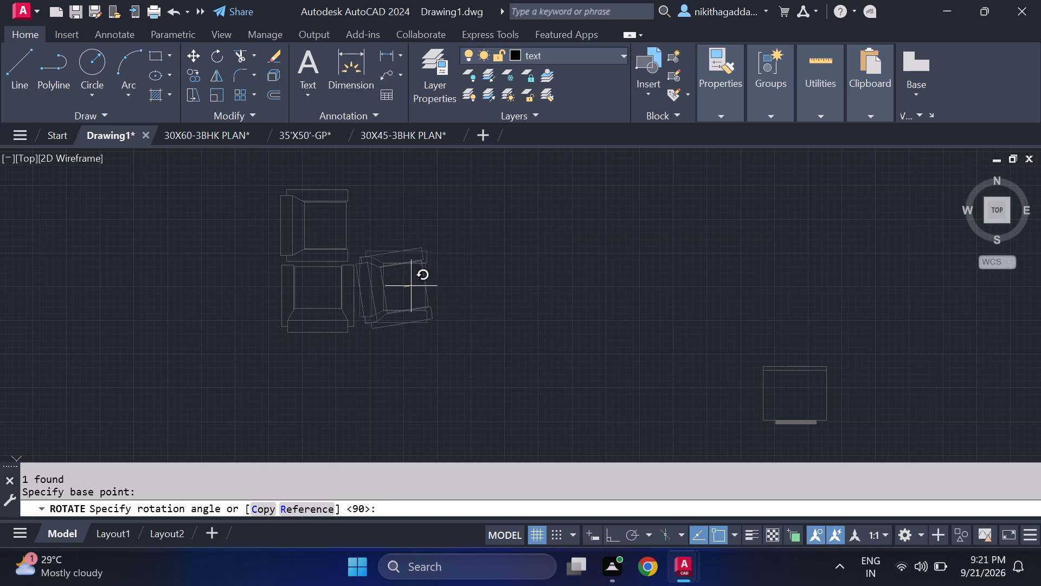
key("F8")
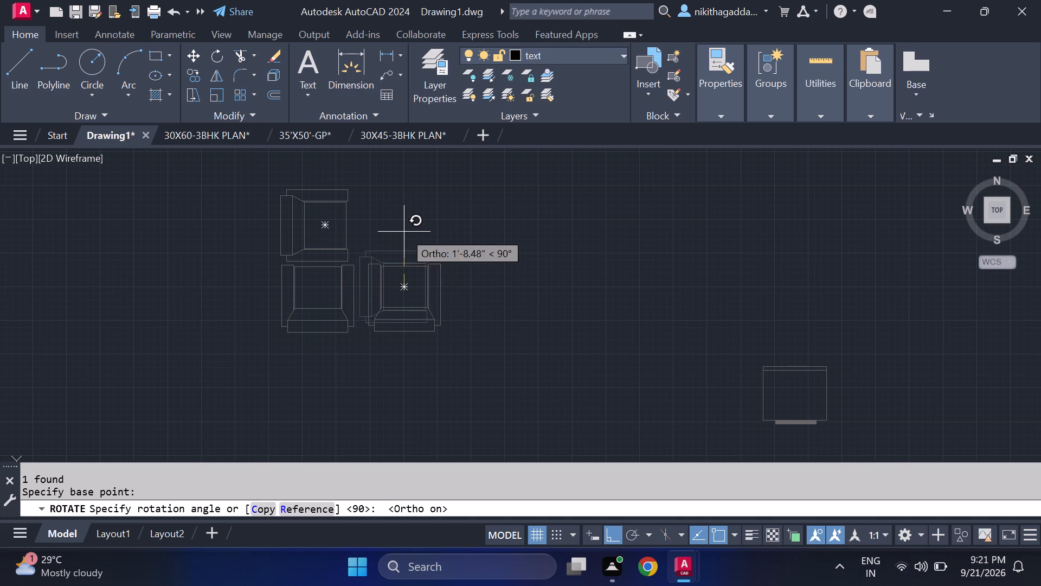
left_click(404, 231)
Delete the original sideways-facing armchair above the two upright armchairs.
left_click_drag(385, 206, 346, 219)
left_click(255, 228)
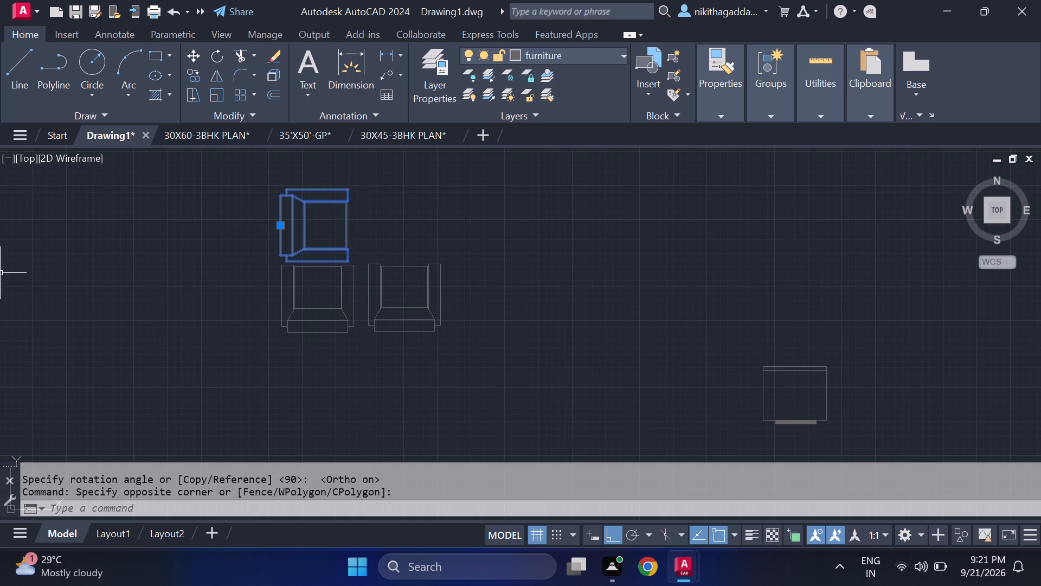
key("Delete")
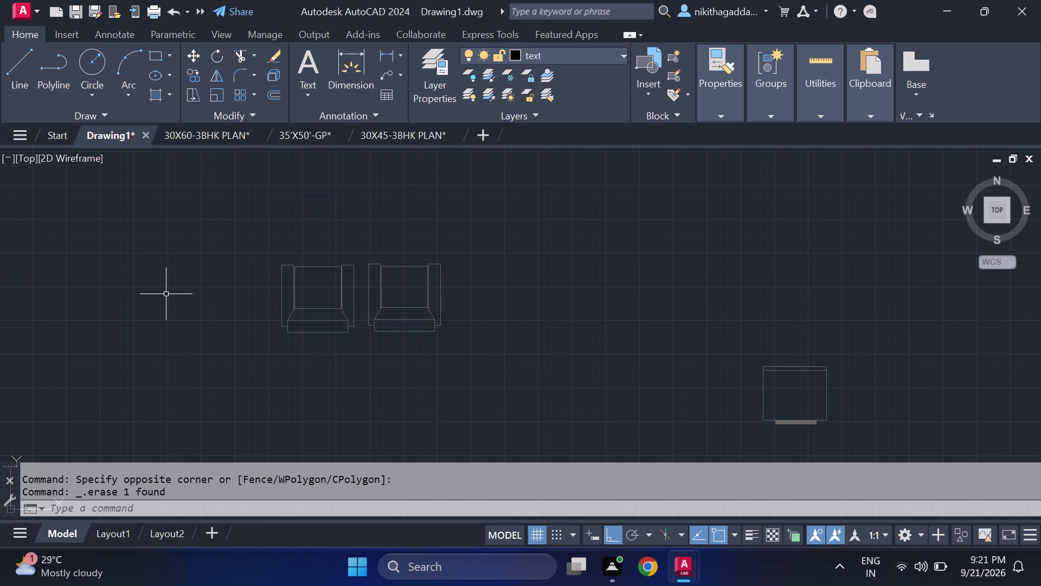
Move the rotated armchair by its outer armrest corner against the neighbouring armchair, so the two form a joined pair.
scroll(458, 336, "down", 2)
scroll(455, 339, "up", 2)
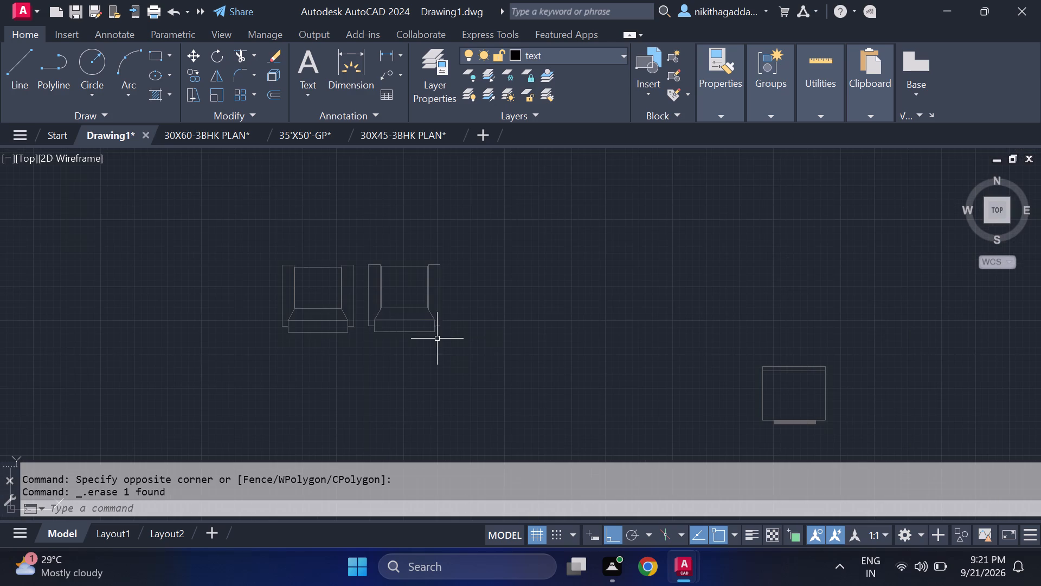
middle_click_drag(434, 294, 434, 298)
scroll(438, 290, "up", 2)
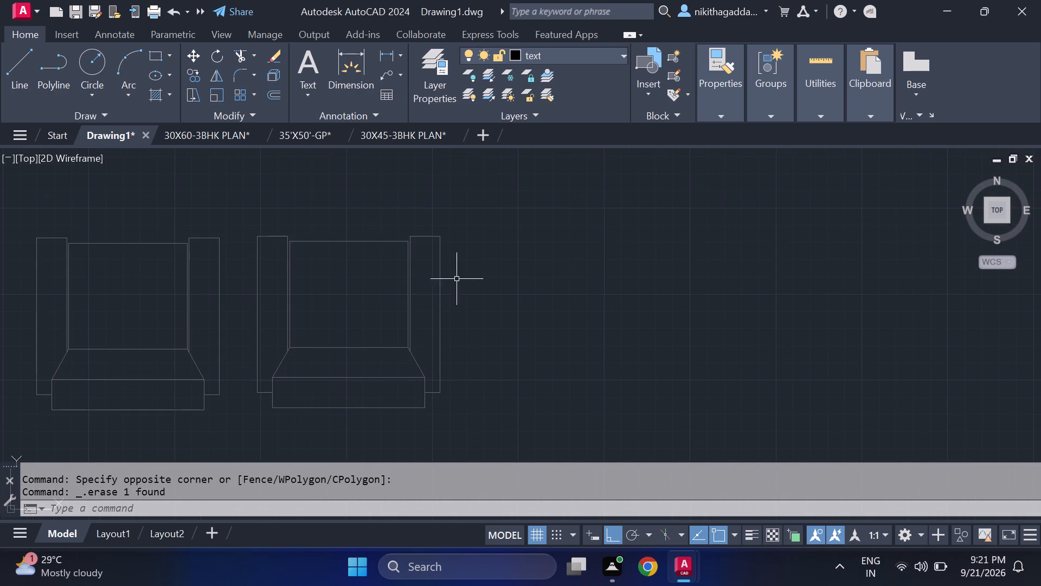
left_click_drag(475, 266, 453, 290)
left_click(342, 368)
key("m")
key("Return")
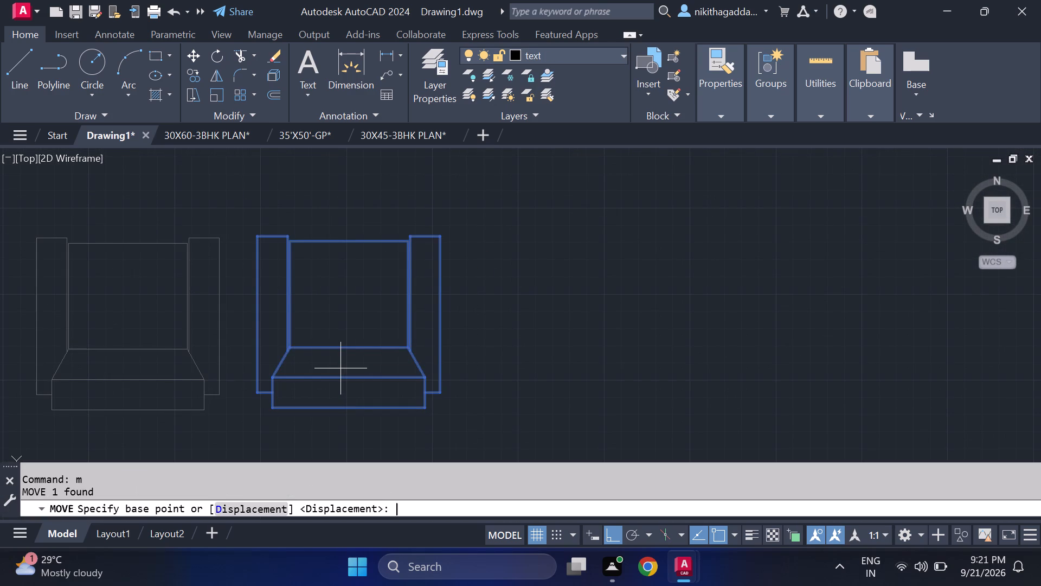
left_click(259, 235)
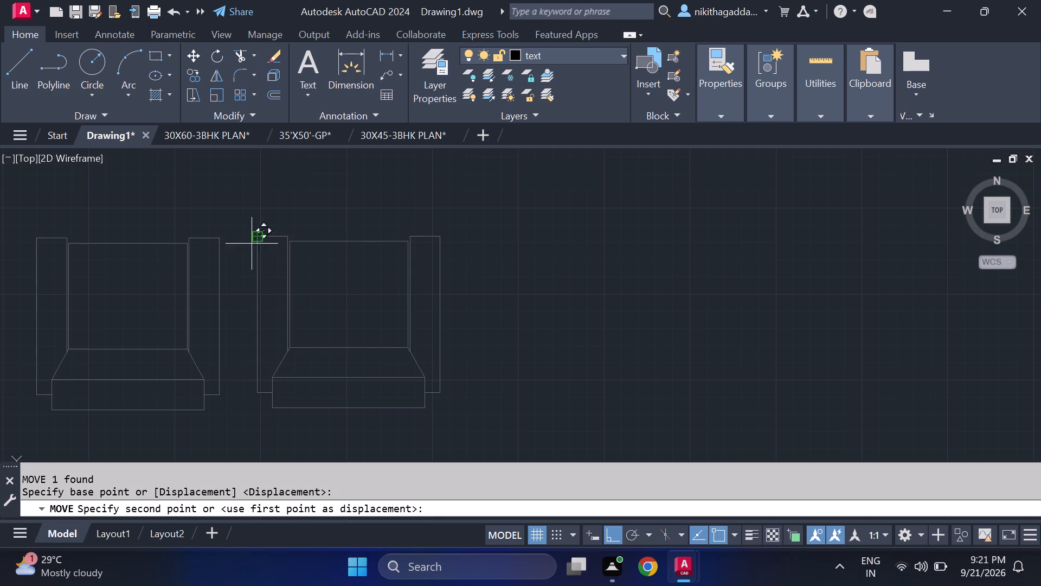
left_click(215, 243)
Mirror the armchair pair across a horizontal line above it, keeping the source objects.
scroll(505, 247, "down", 4)
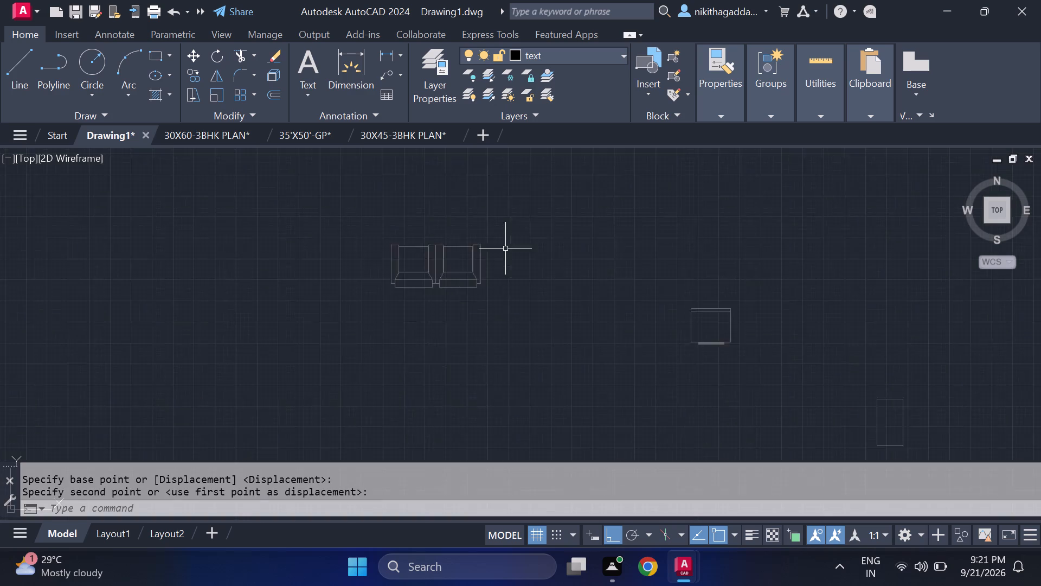
scroll(471, 272, "up", 2)
left_click_drag(587, 205, 569, 226)
left_click(267, 347)
type("mi")
key("Return")
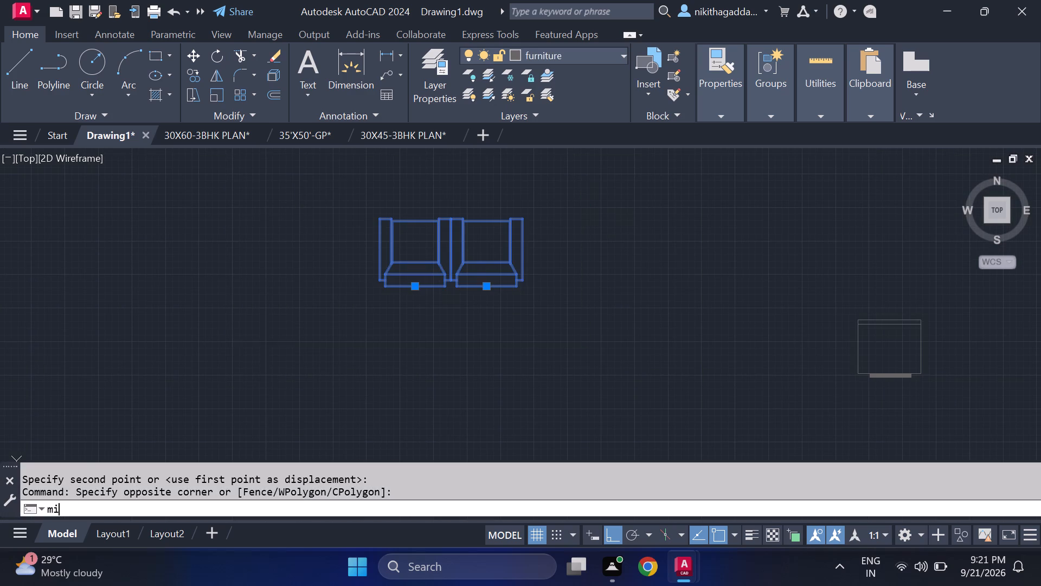
middle_click_drag(207, 295, 177, 411)
left_click(230, 284)
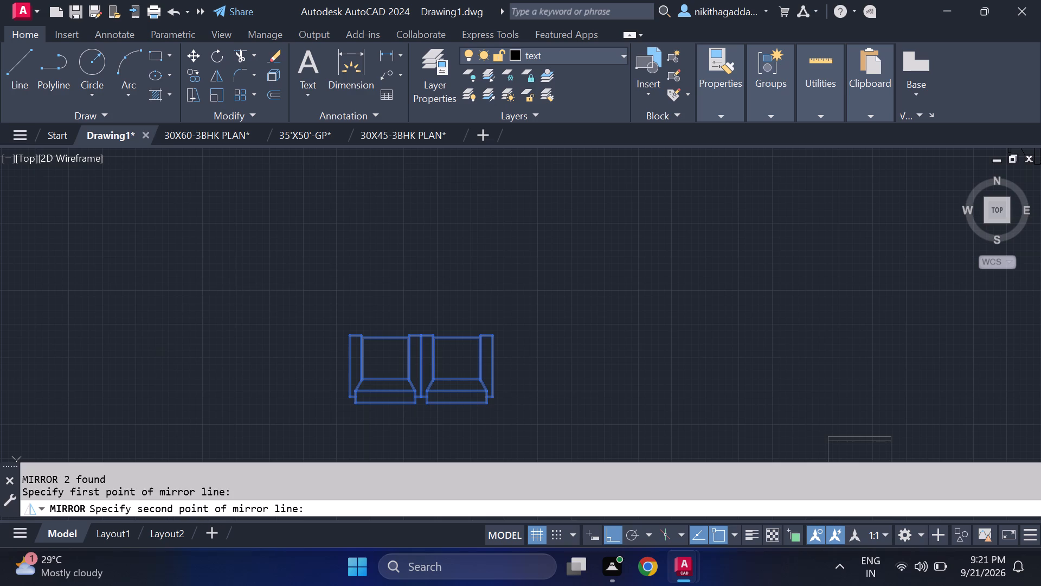
left_click(611, 281)
type("no")
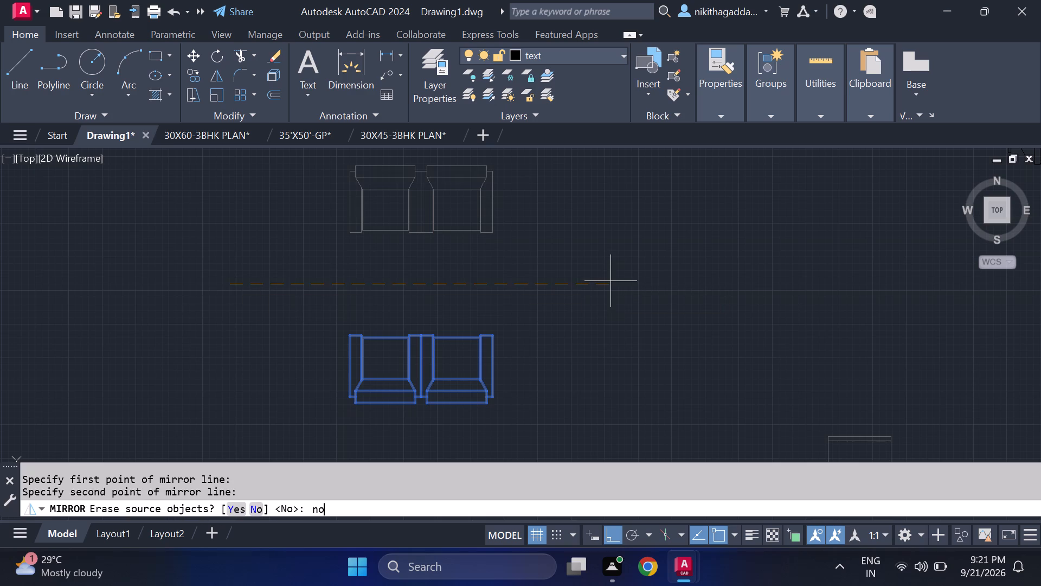
key("Return")
Move the mirrored armchair pair into the hall, with its backs against the upper wall below the wardrobe.
scroll(513, 219, "down", 2)
scroll(534, 202, "up", 1)
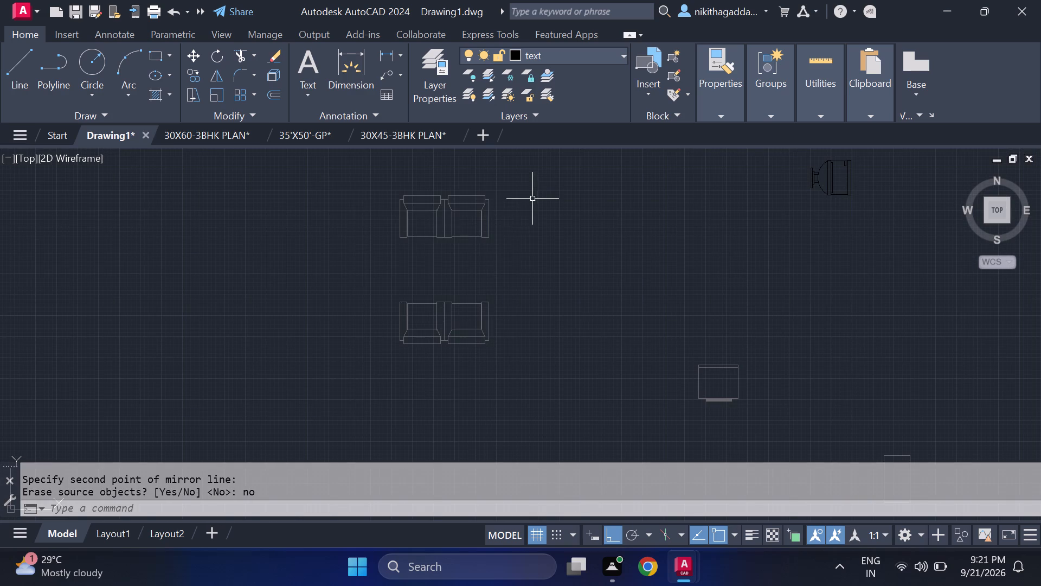
left_click_drag(534, 186, 522, 194)
left_click(306, 277)
key("m")
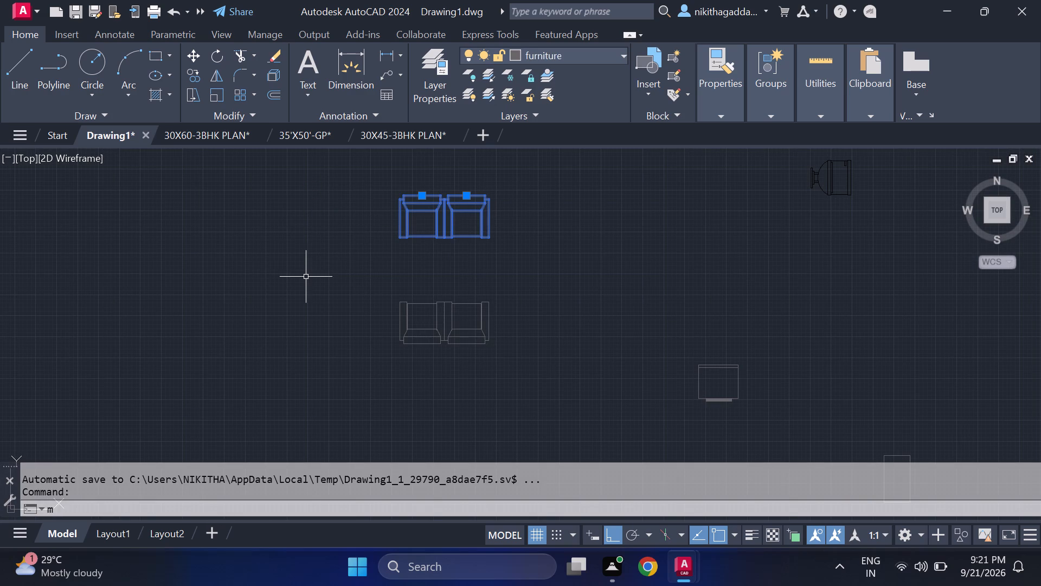
key("Return")
scroll(461, 232, "up", 4)
scroll(407, 275, "up", 4)
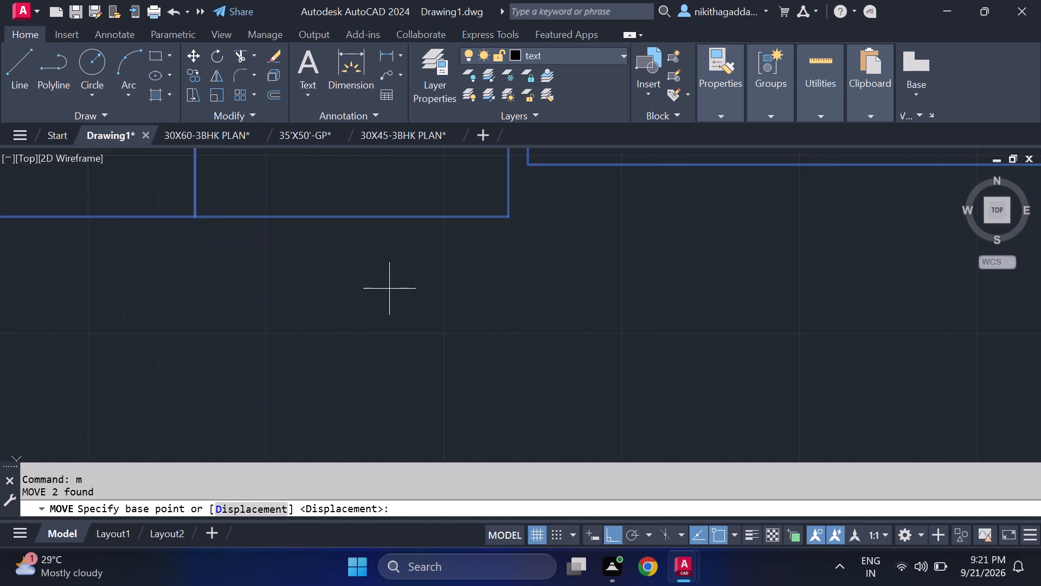
scroll(389, 289, "down", 7)
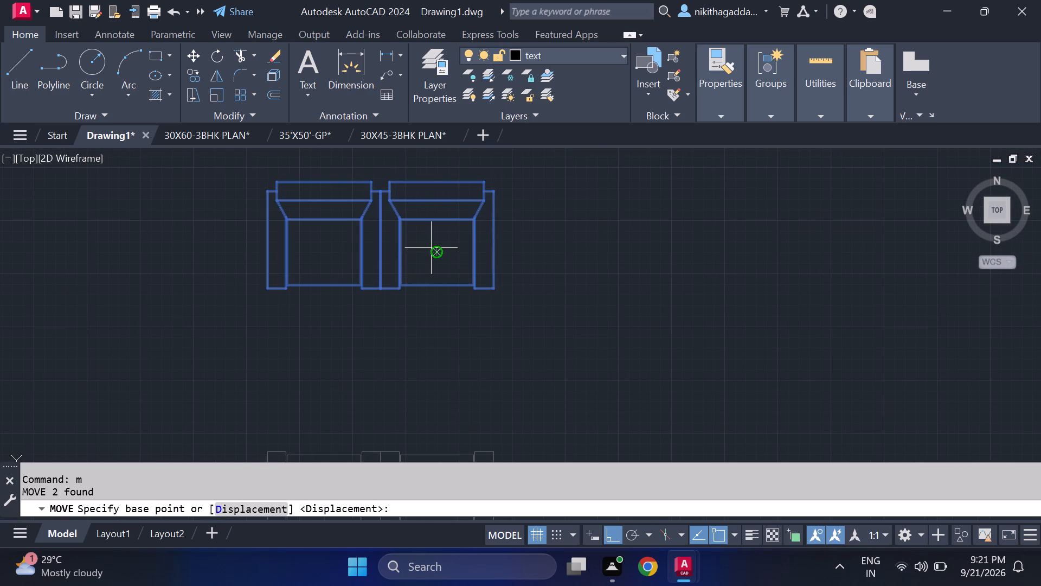
left_click(432, 248)
scroll(666, 258, "down", 5)
middle_click_drag(676, 273, 287, 336)
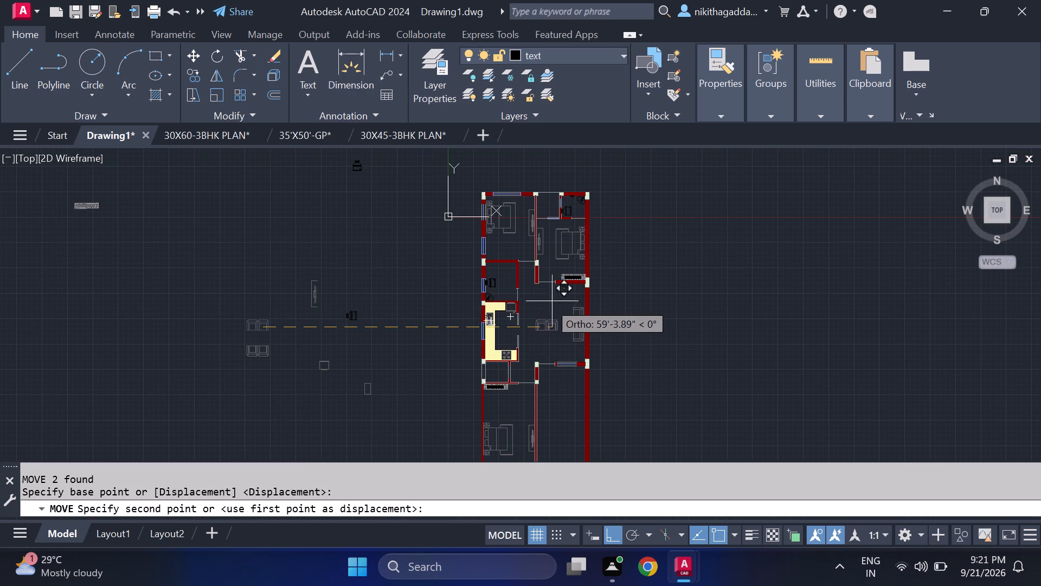
key("F8")
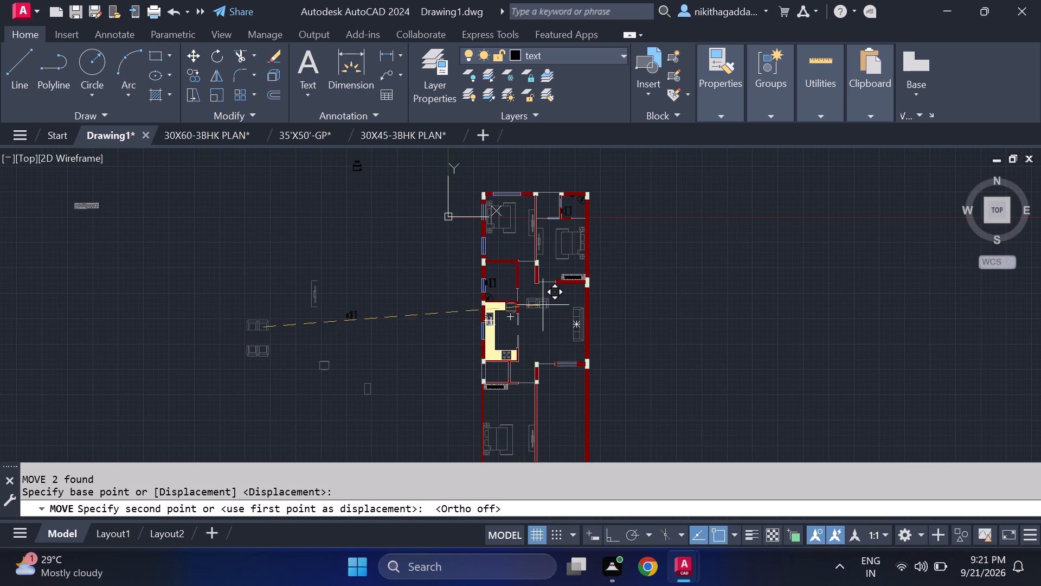
scroll(580, 290, "up", 2)
scroll(502, 323, "up", 2)
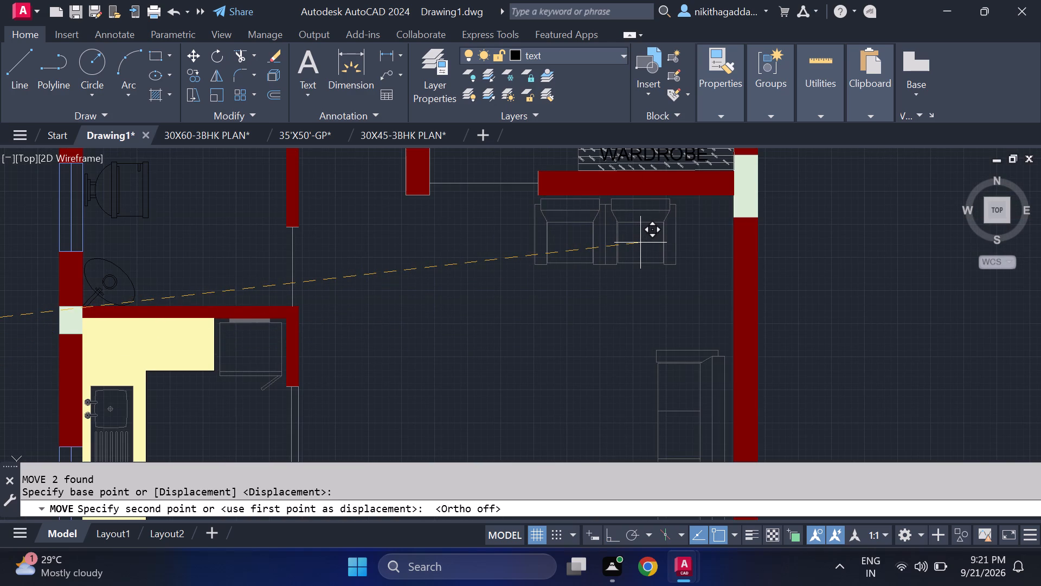
left_click(645, 243)
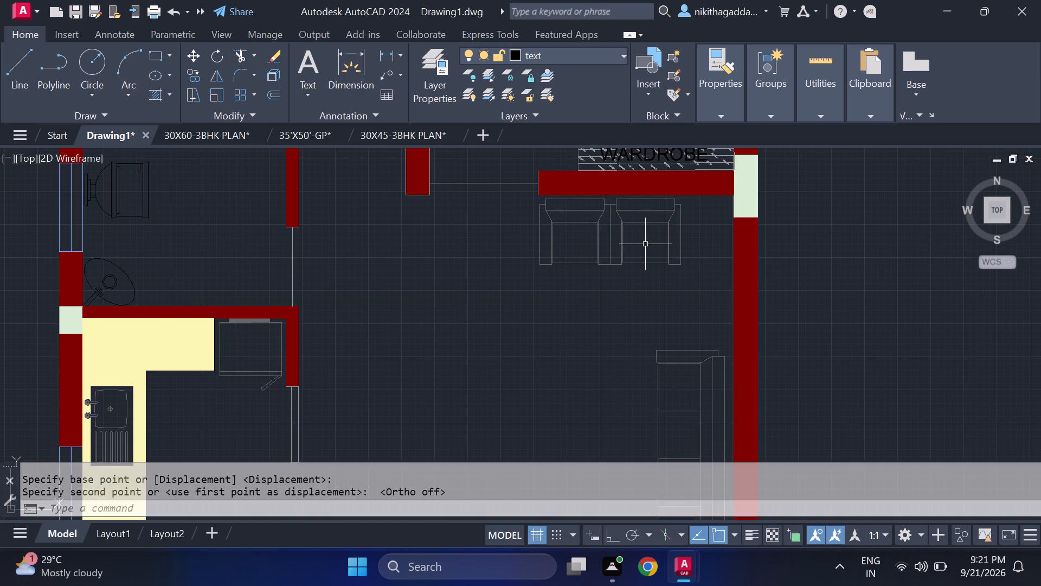
Move the remaining armchair pair into the hall against the lower window wall, in line with the pair at the upper wall.
scroll(599, 286, "down", 4)
scroll(274, 378, "up", 4)
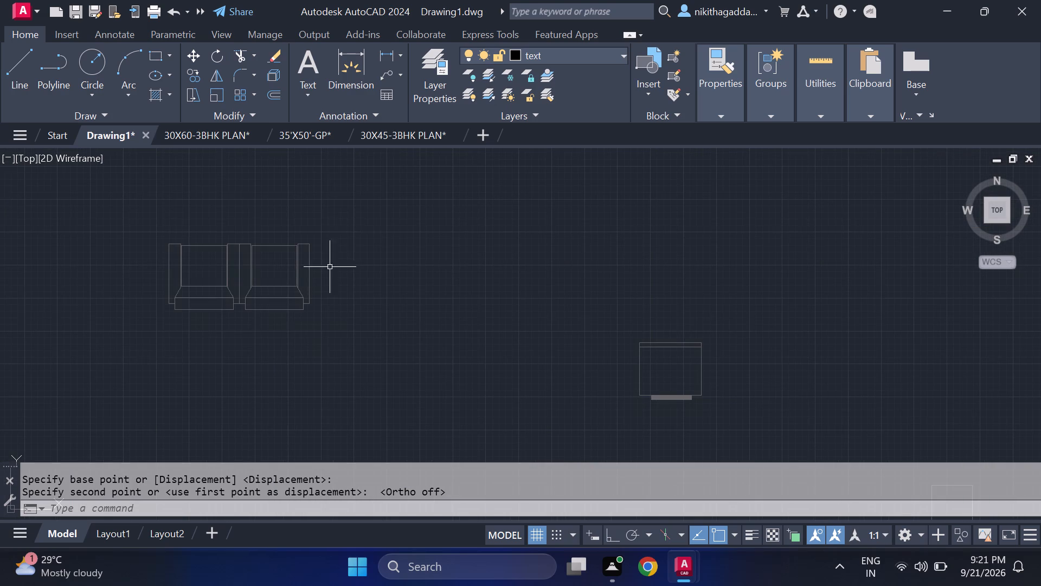
left_click(341, 213)
left_click(123, 359)
key("m")
key("Return")
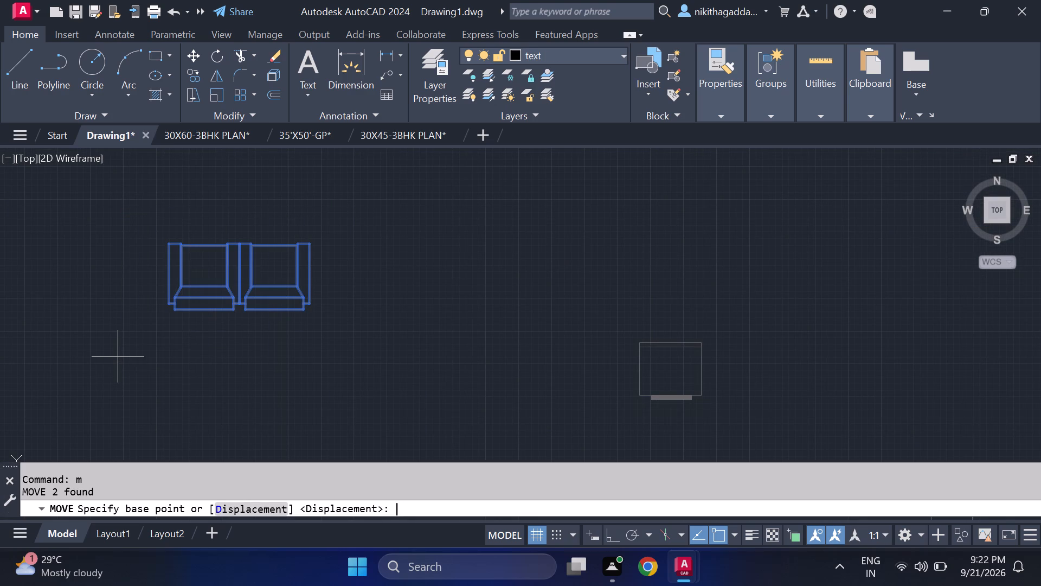
left_click(309, 238)
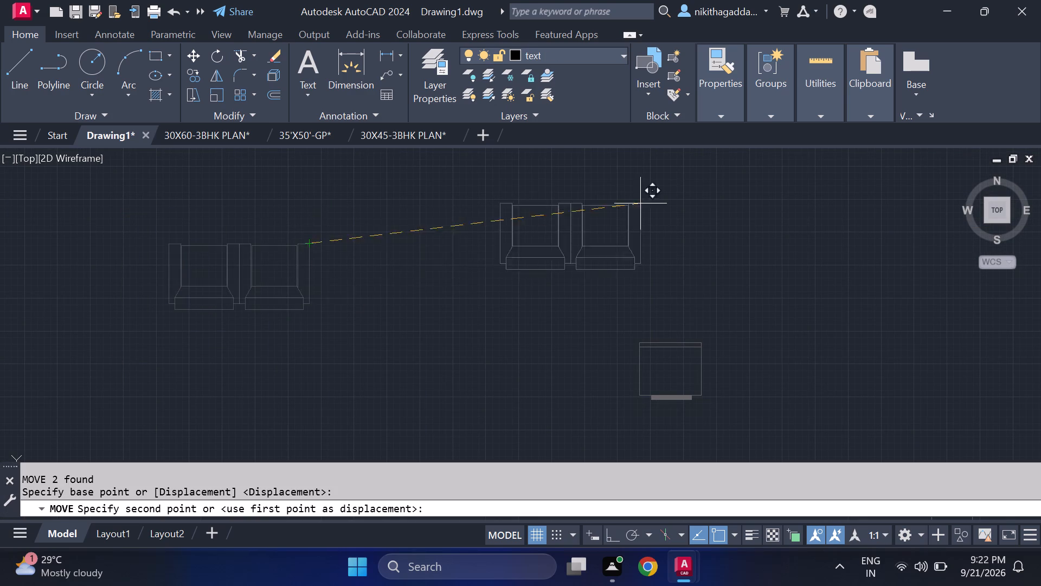
scroll(668, 219, "down", 3)
middle_click_drag(690, 242, 92, 266)
middle_click_drag(455, 229, 398, 301)
scroll(426, 325, "up", 1)
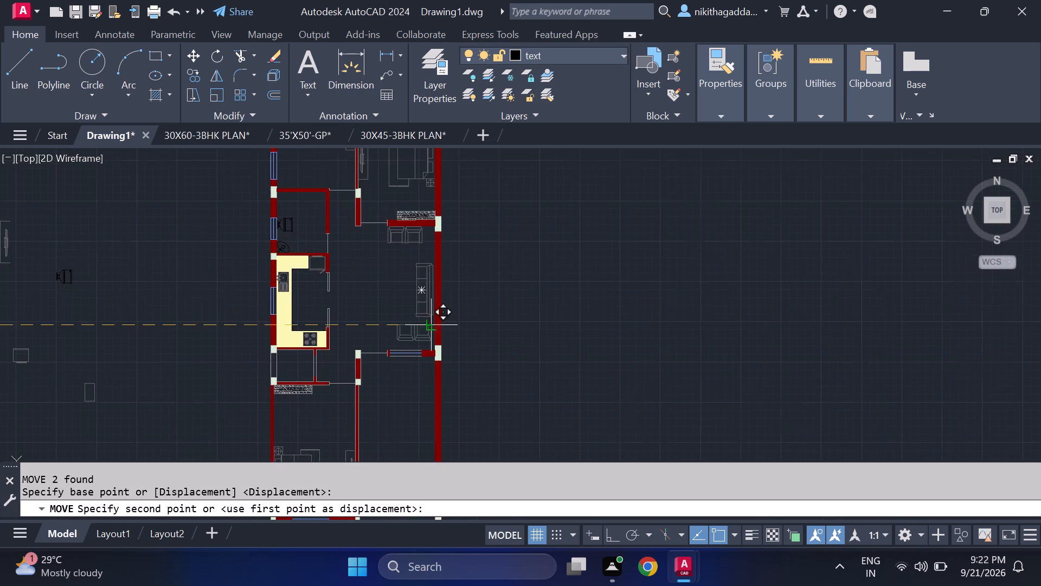
scroll(426, 325, "up", 1)
middle_click_drag(419, 326, 416, 351)
middle_click_drag(417, 253, 425, 315)
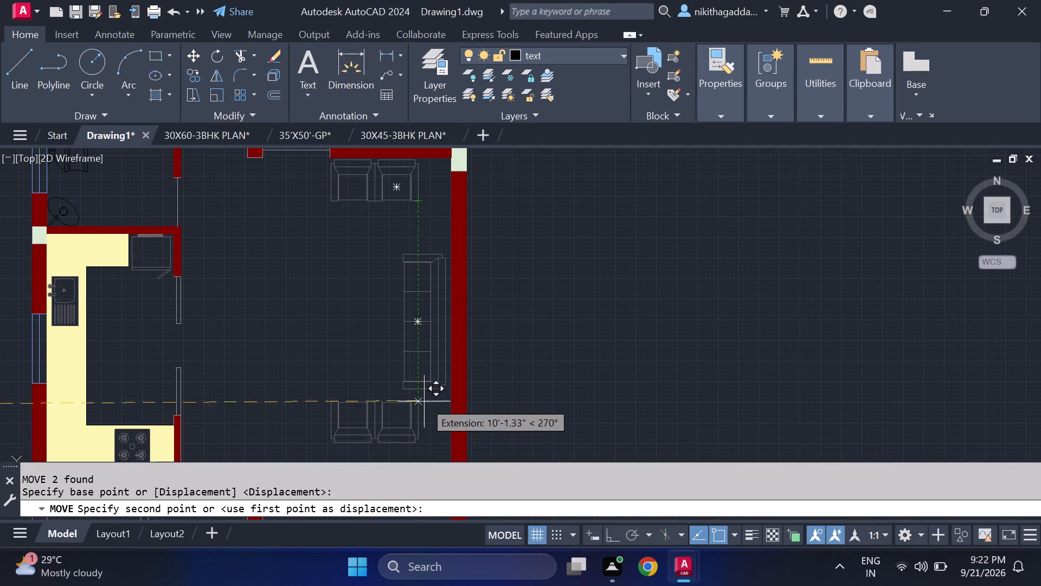
middle_click_drag(420, 411, 417, 346)
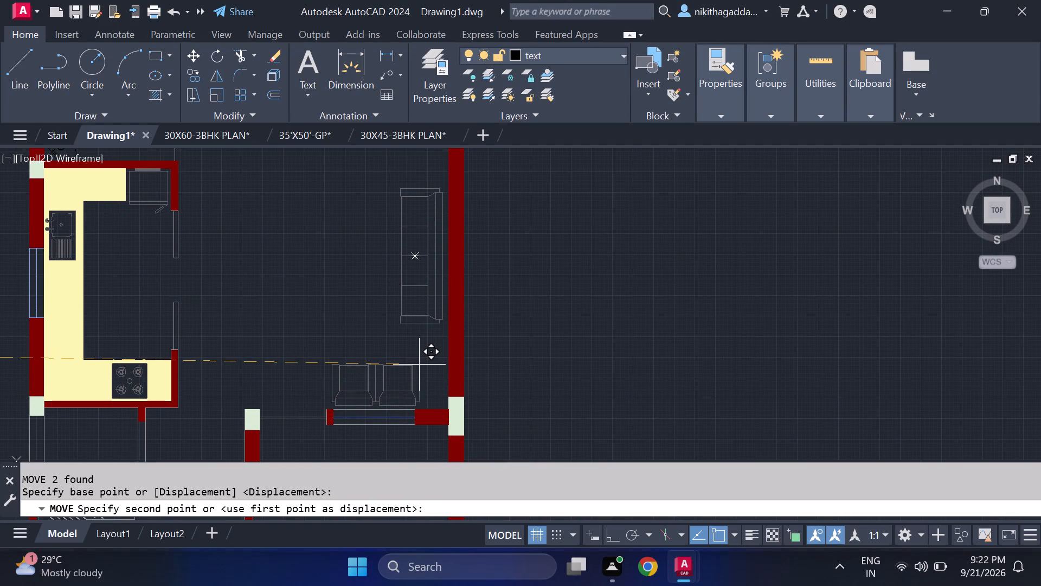
left_click(419, 365)
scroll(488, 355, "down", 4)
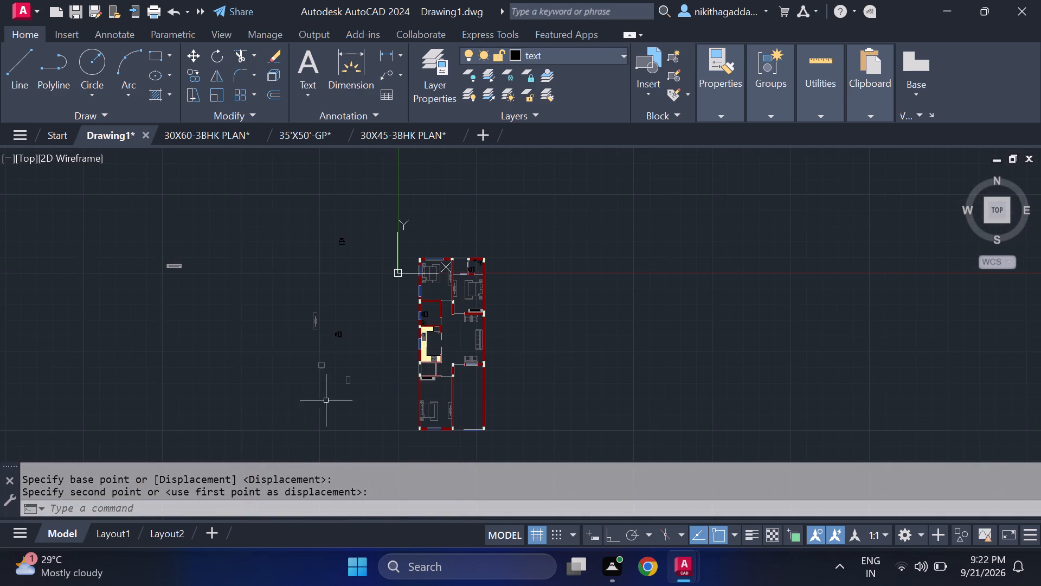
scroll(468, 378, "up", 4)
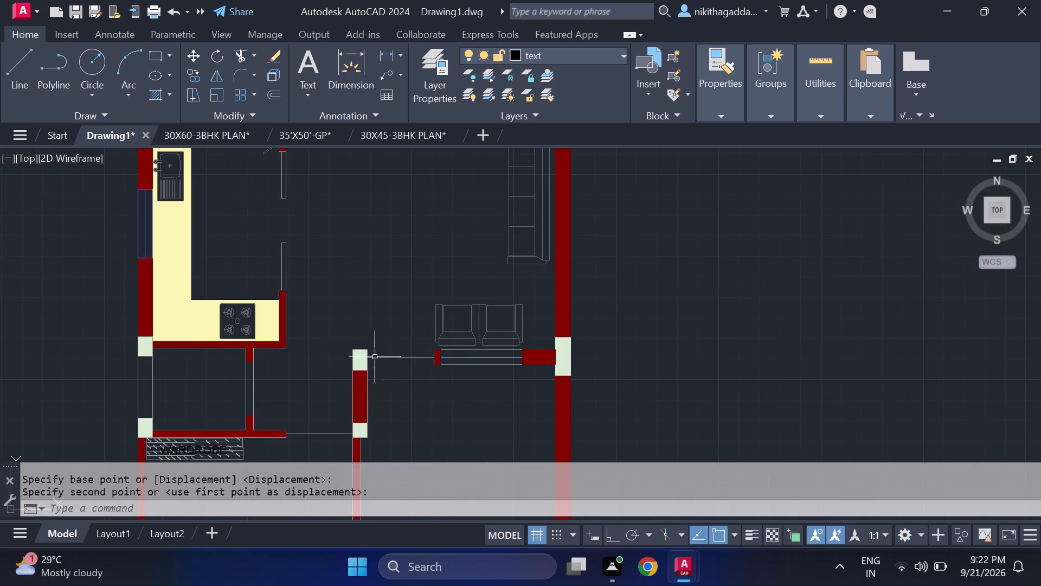
On the furniture layer, draw a narrow upright rectangle about 2.2 inches wide, crossing the lower edge of the loose rectangle outside the plan.
middle_click_drag(406, 275, 499, 294)
scroll(499, 294, "down", 2)
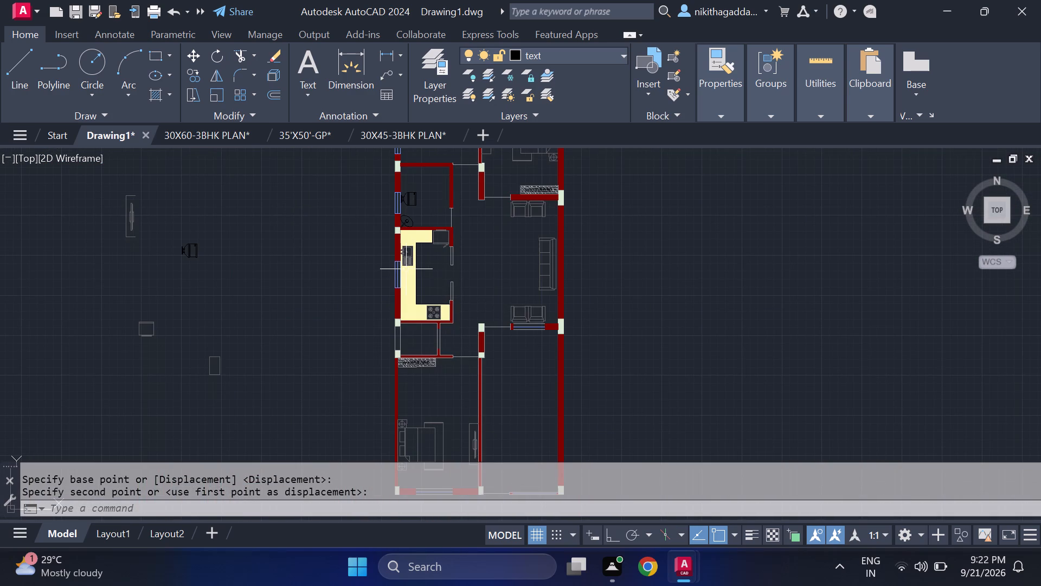
scroll(210, 394, "up", 1)
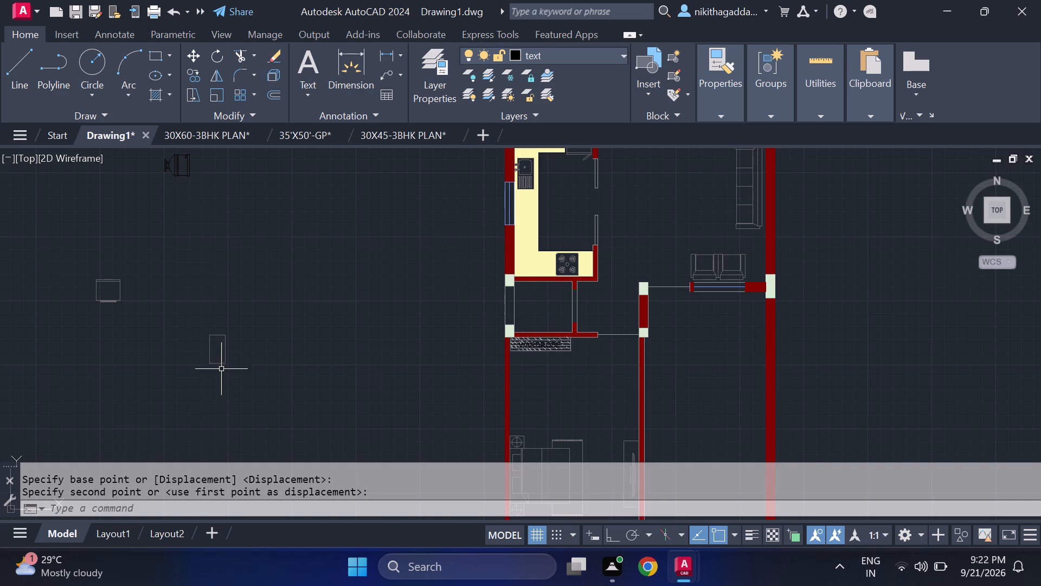
scroll(235, 354, "up", 2)
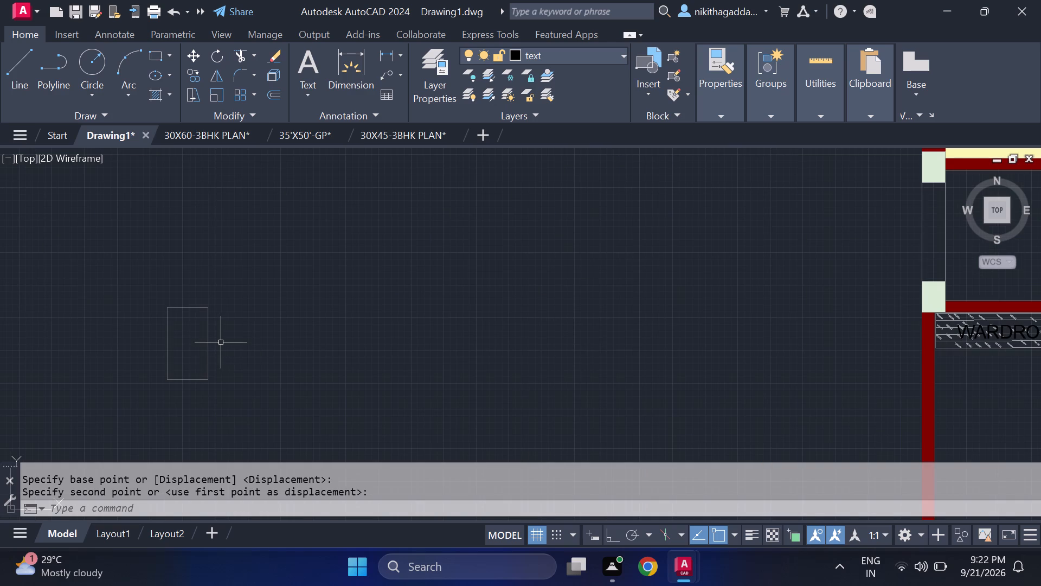
key("l")
key("Return")
scroll(188, 413, "up", 2)
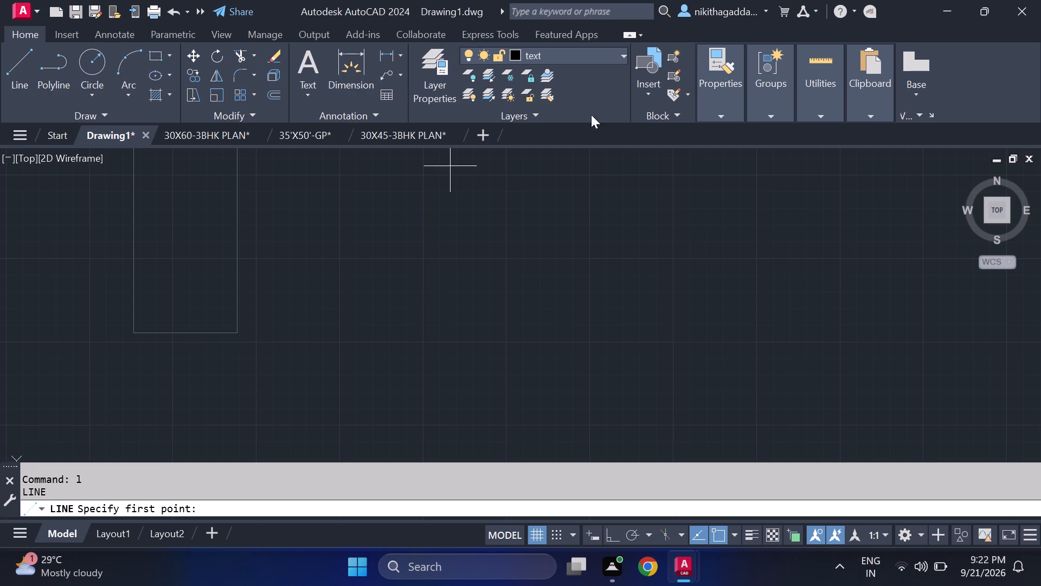
left_click(623, 52)
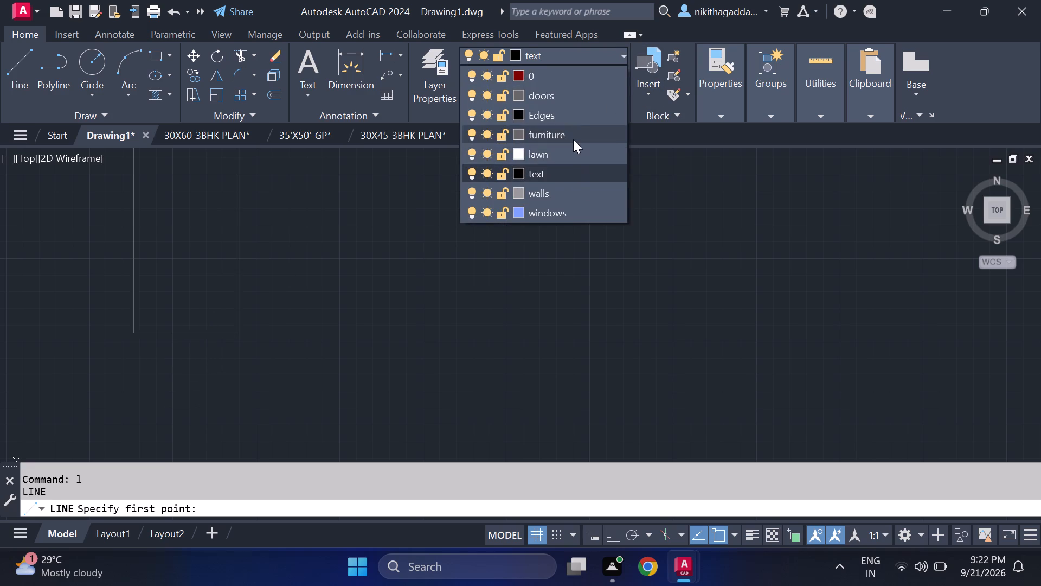
left_click(573, 139)
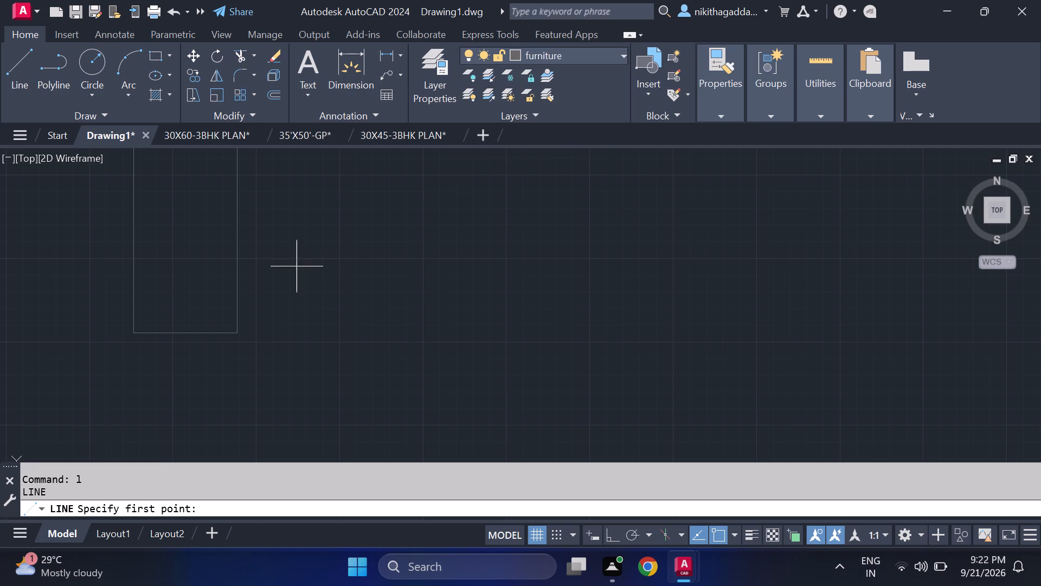
left_click(203, 283)
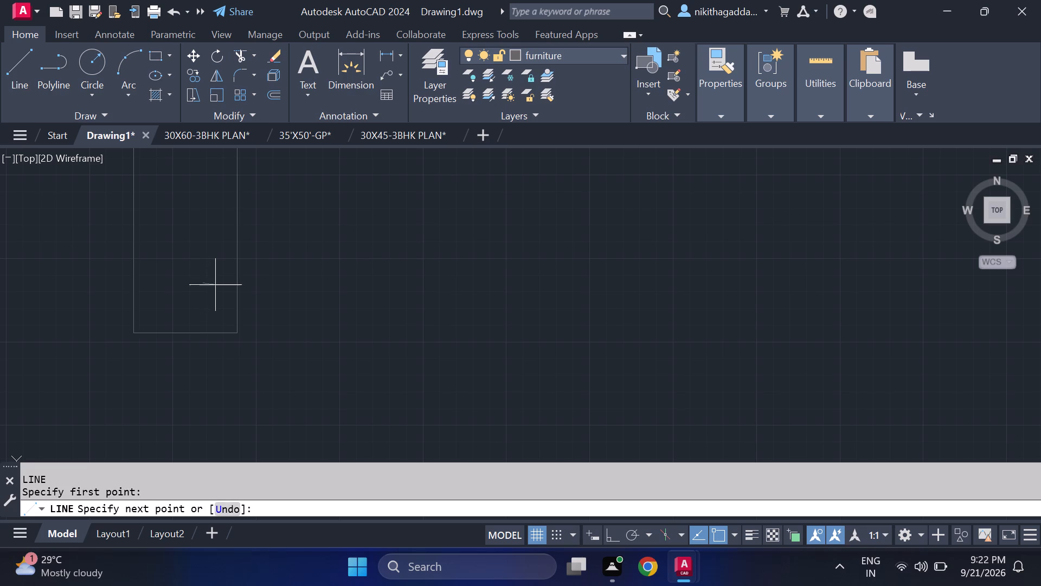
key("F8")
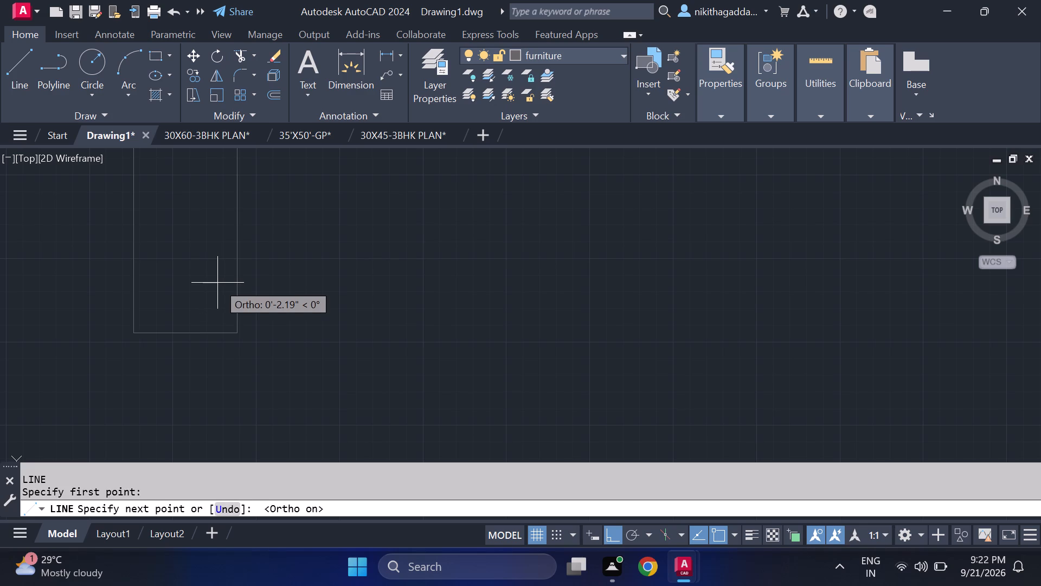
left_click(217, 283)
left_click(216, 344)
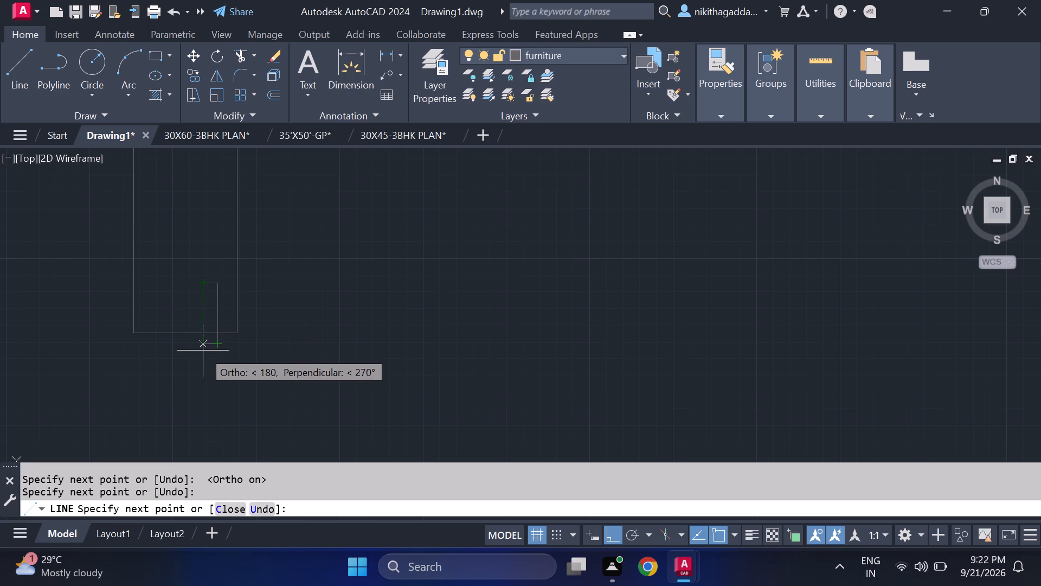
left_click(201, 347)
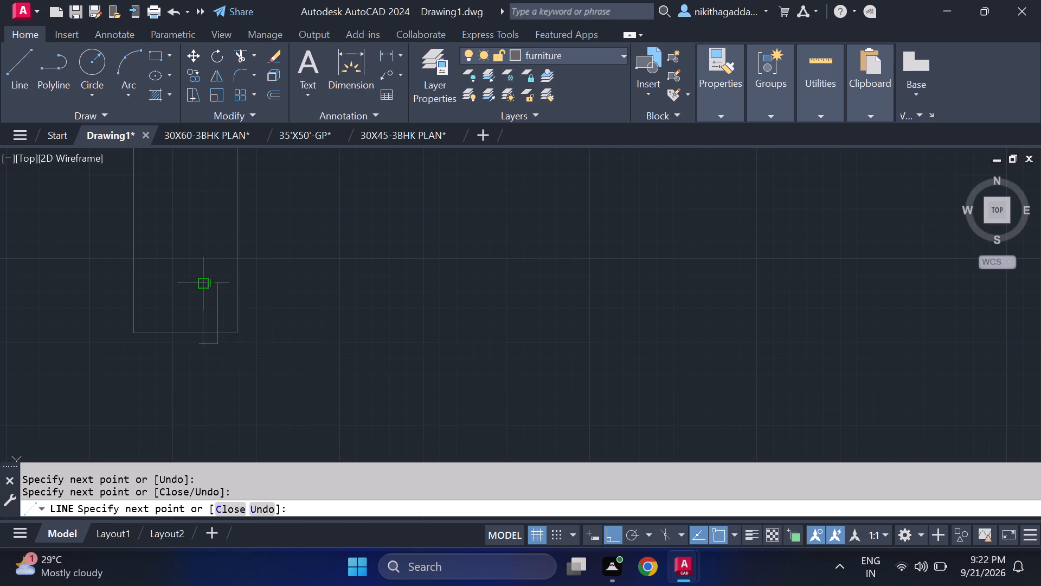
left_click(199, 282)
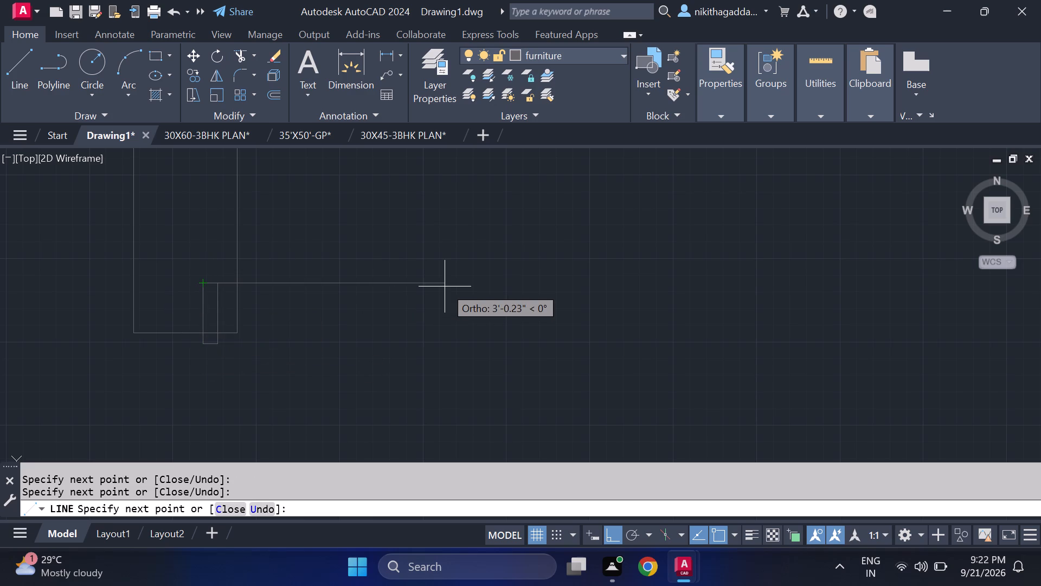
key("Escape")
Copy the narrow rectangle by its upper corner to the opposite end of the loose rectangle, crossing its upper edge near the left corner.
scroll(341, 302, "down", 2)
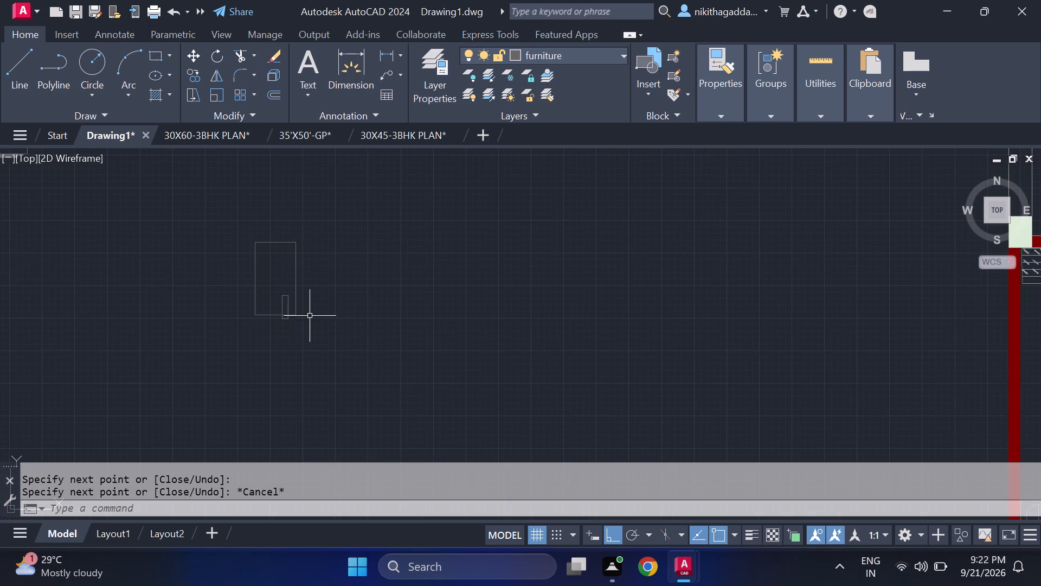
scroll(272, 296, "up", 3)
left_click(335, 275)
left_click(282, 360)
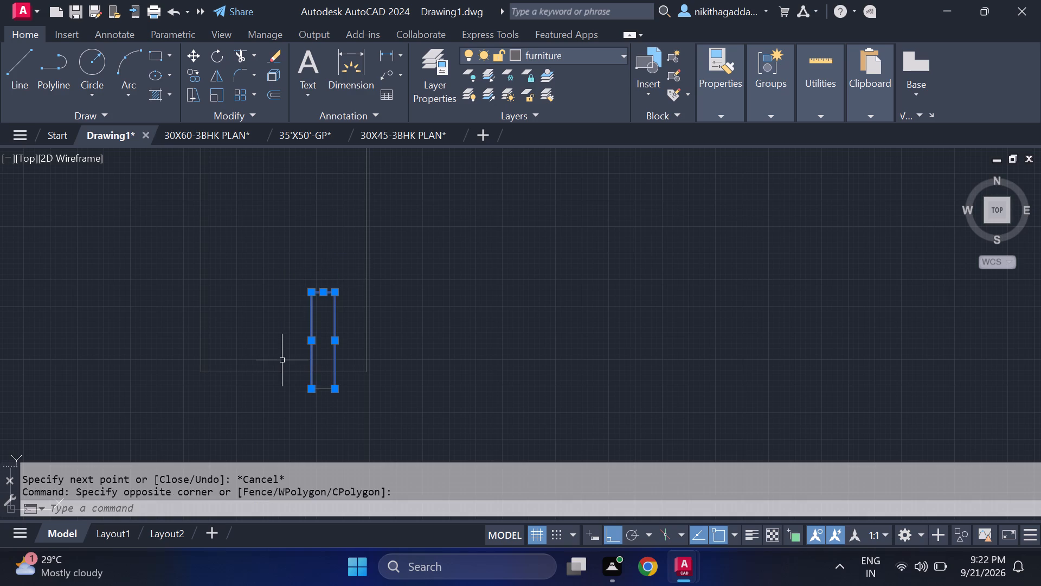
left_click(330, 378)
left_click(312, 396)
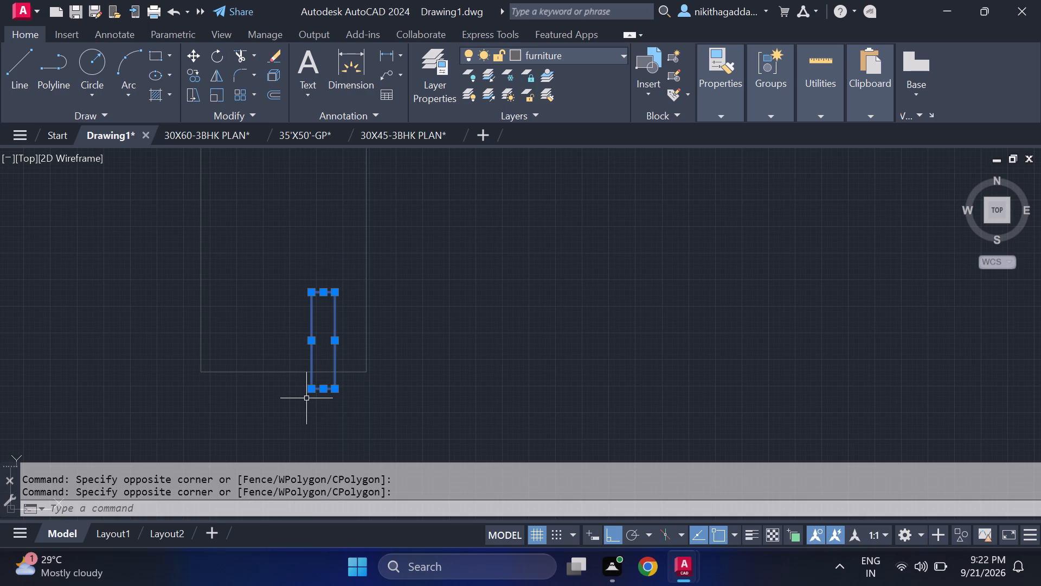
type("co")
key("Return")
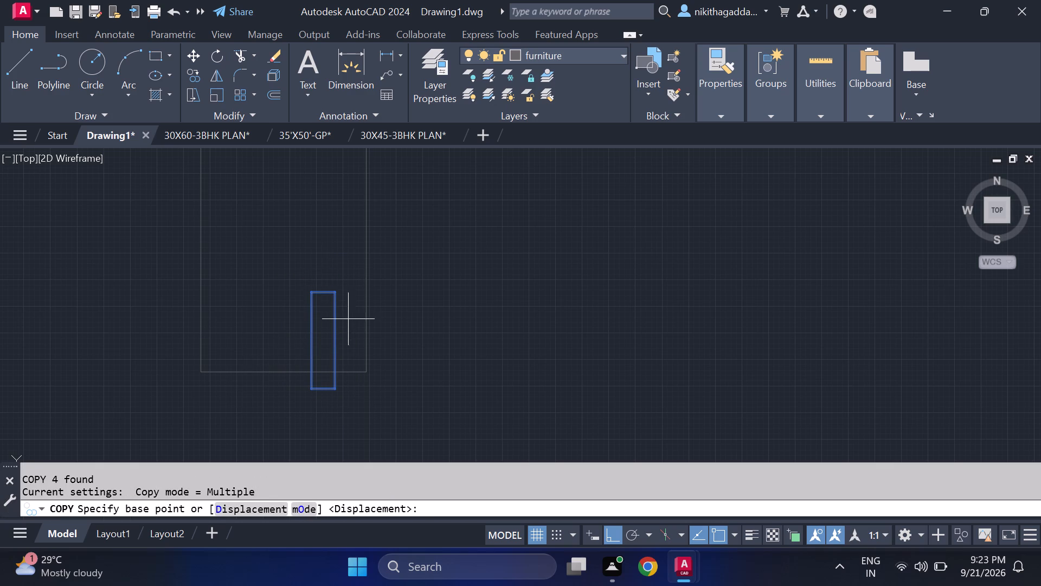
left_click(337, 291)
scroll(291, 225, "down", 1)
middle_click_drag(291, 225, 333, 307)
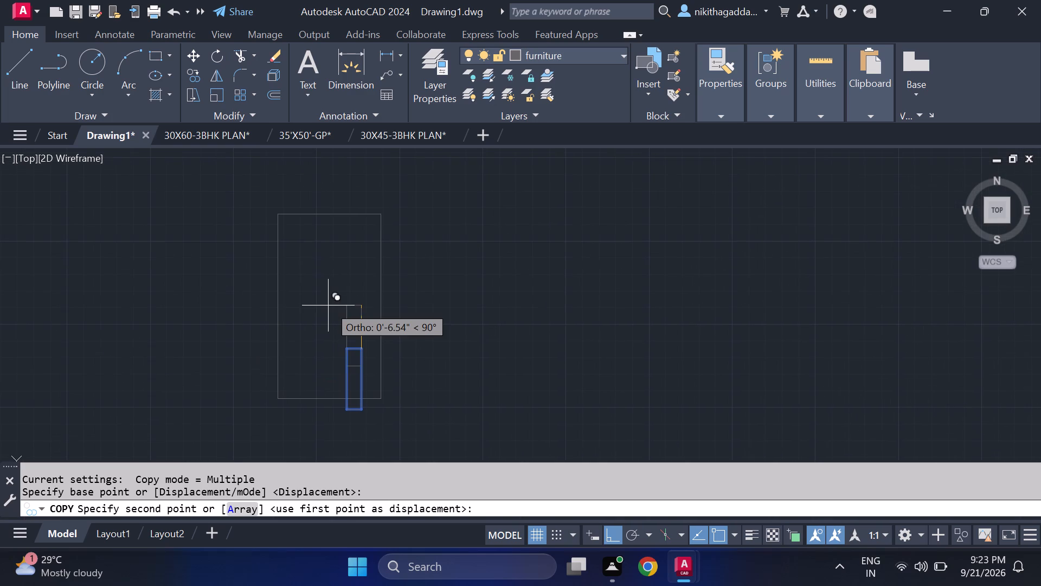
key("F8")
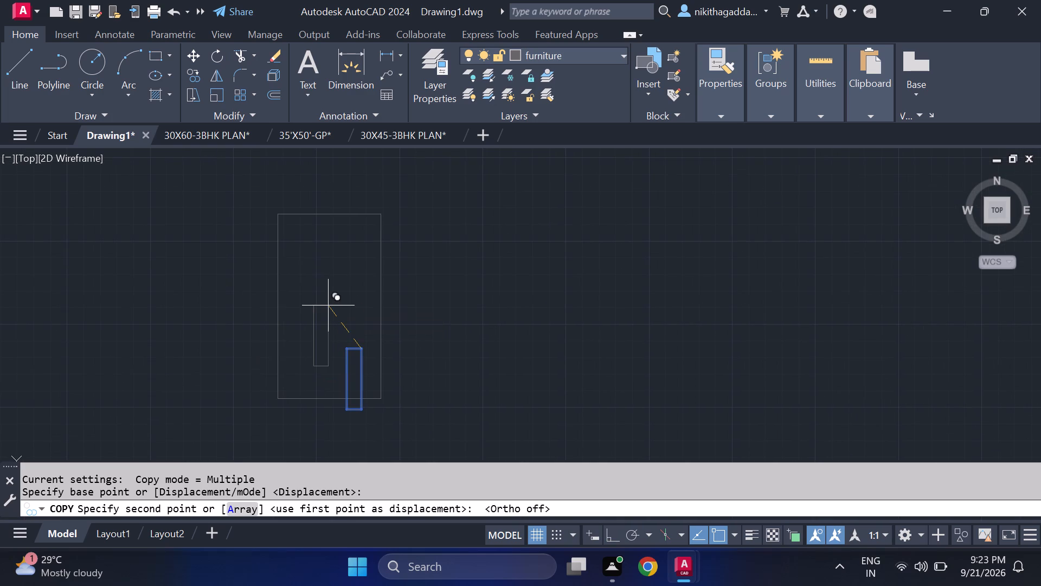
middle_click_drag(314, 256, 345, 360)
scroll(340, 320, "down", 1)
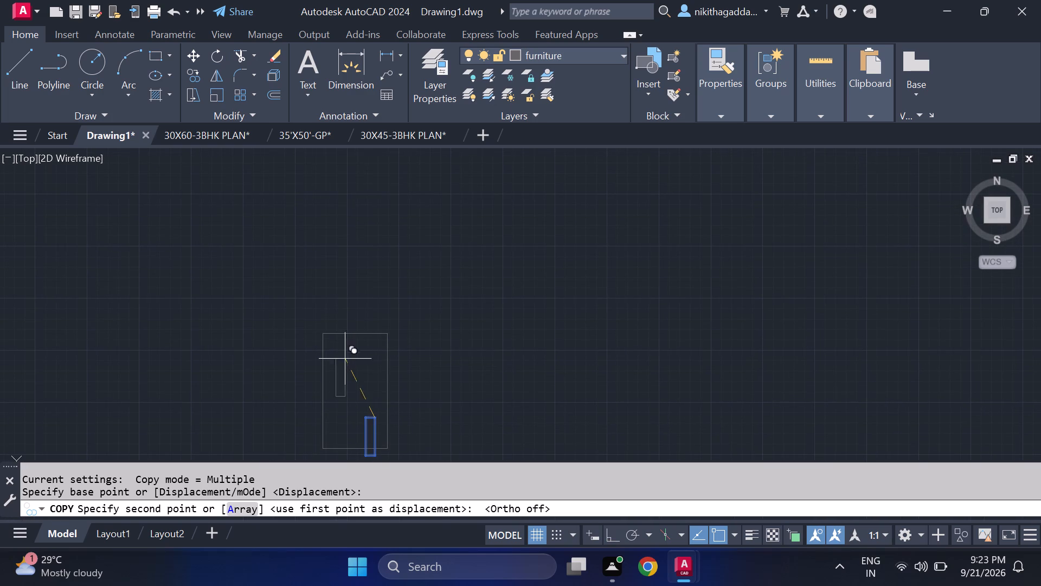
left_click(340, 326)
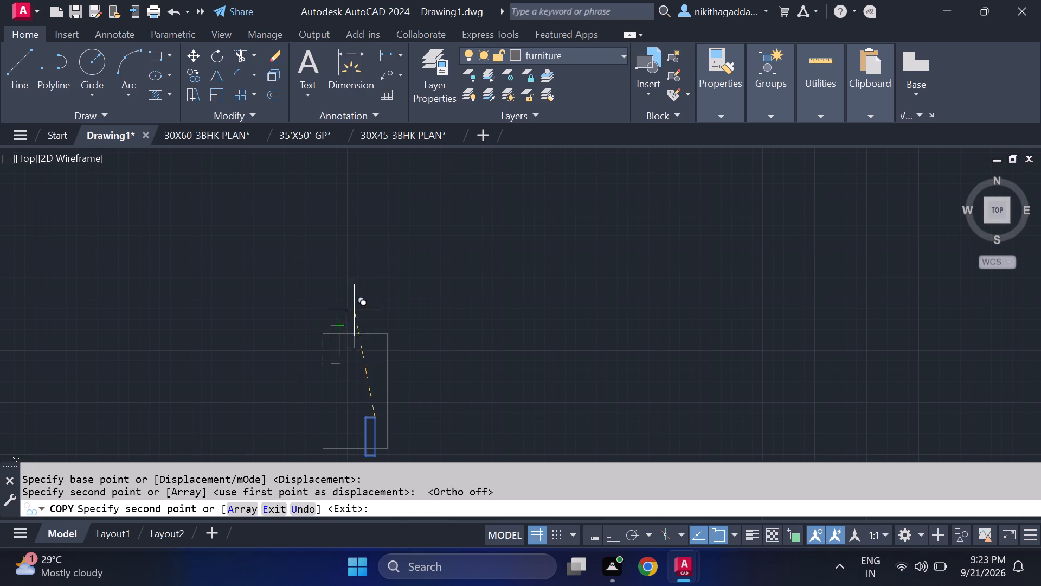
key("Escape")
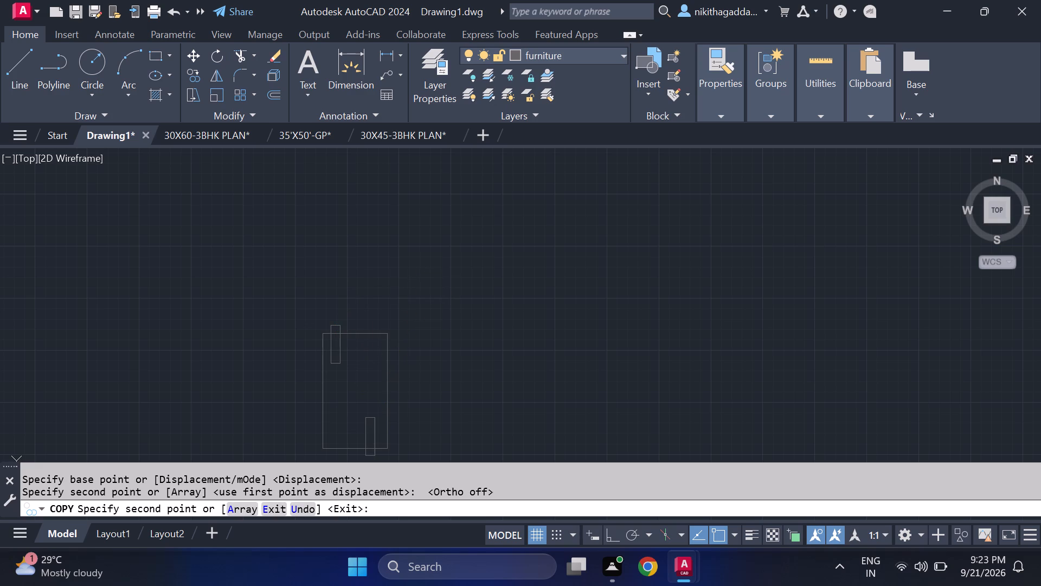
Fill both parts of the upper narrow rectangle with a SOLID hatch in grey 99,100,102.
middle_click_drag(371, 385, 371, 385)
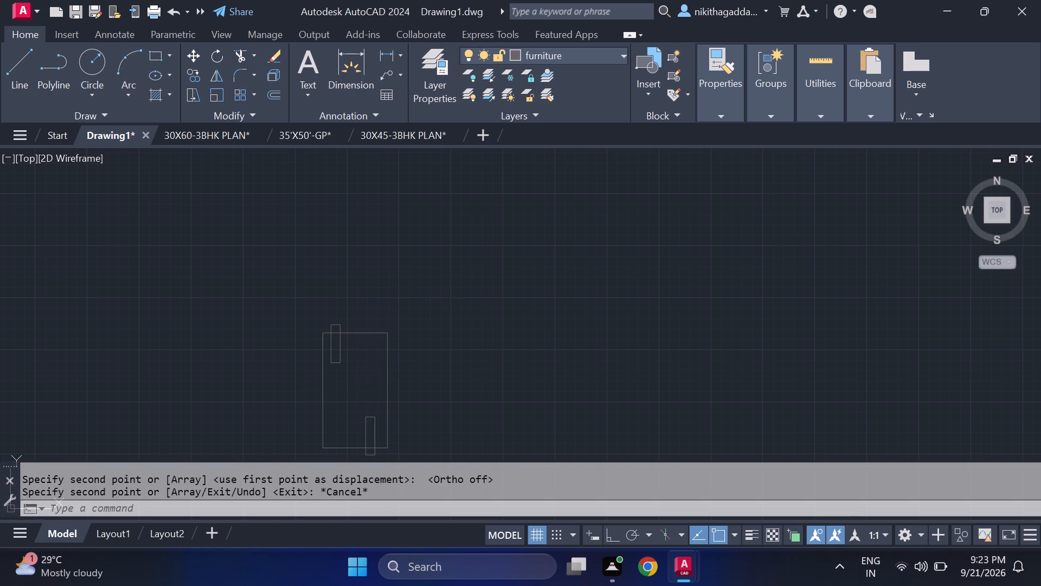
middle_click_drag(371, 385, 370, 372)
scroll(367, 342, "up", 1)
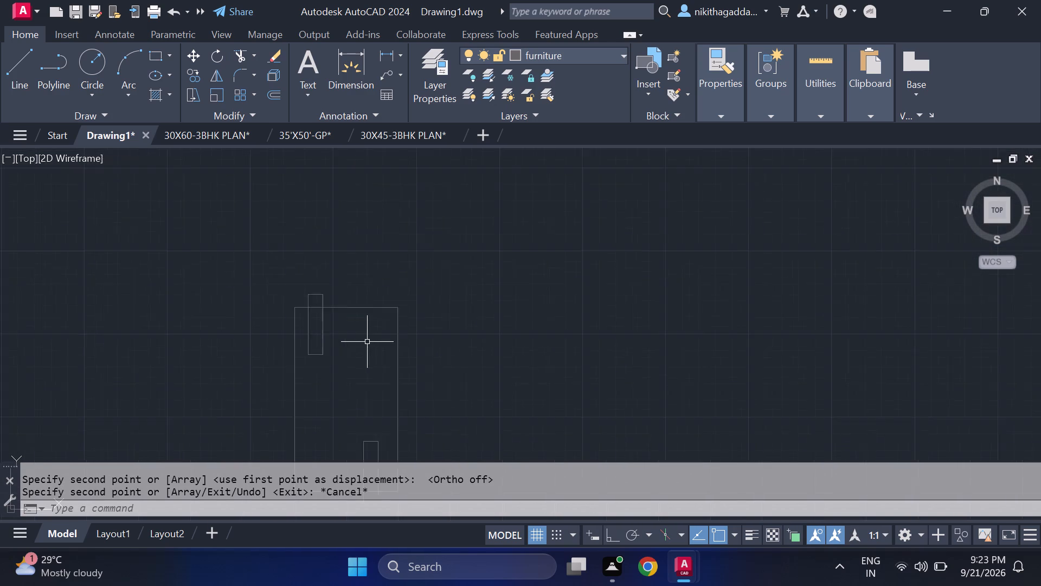
scroll(367, 342, "up", 1)
type("hatch")
key("Return")
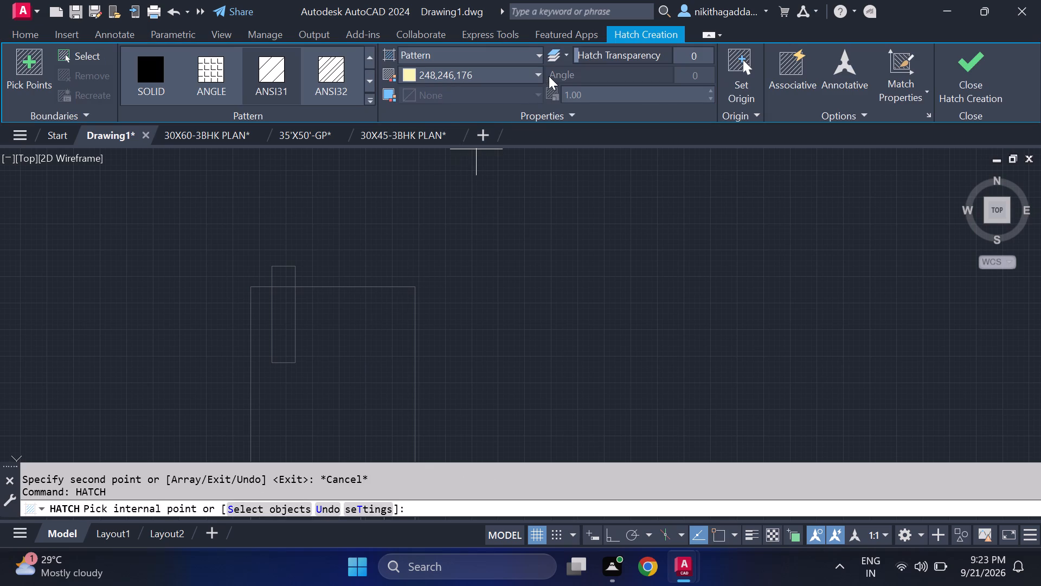
left_click(531, 72)
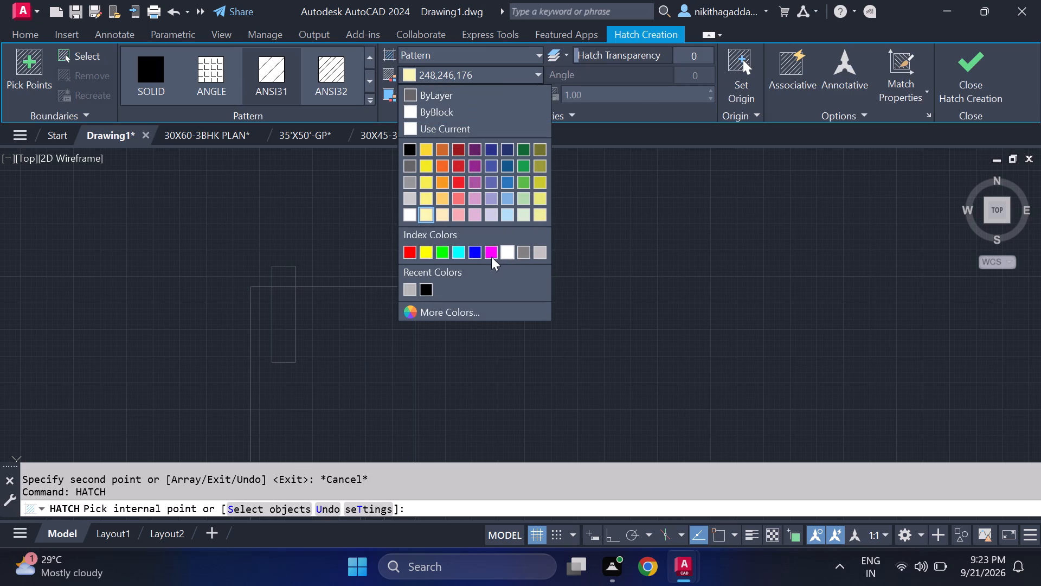
left_click(412, 159)
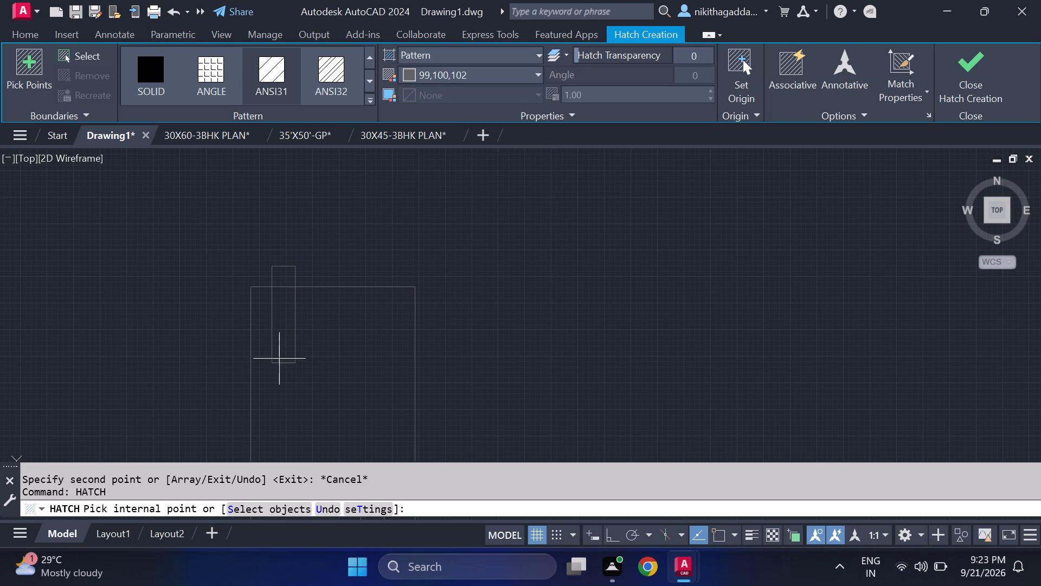
left_click(292, 333)
left_click(154, 84)
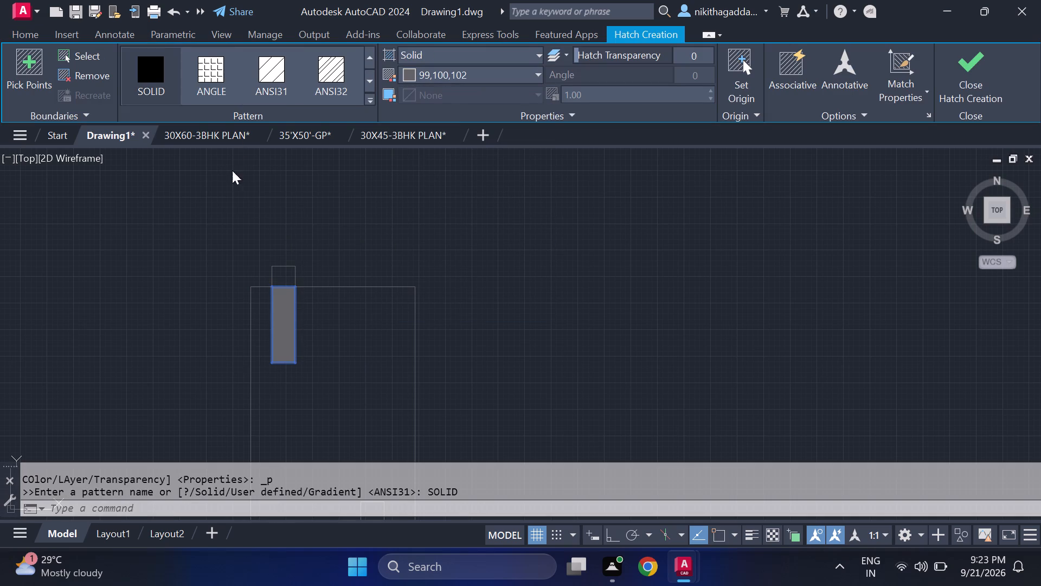
left_click(286, 261)
left_click(278, 273)
Add both parts of the lower narrow rectangle to the same grey solid hatch and finish it.
middle_click_drag(452, 354, 436, 119)
left_click(352, 319)
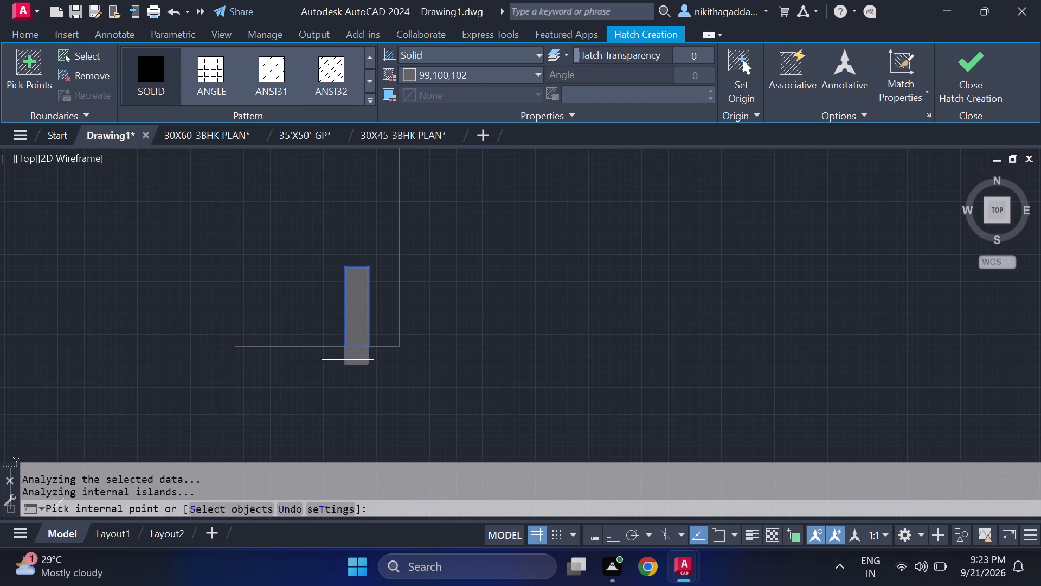
left_click(348, 360)
scroll(536, 273, "down", 2)
middle_click_drag(529, 279, 510, 311)
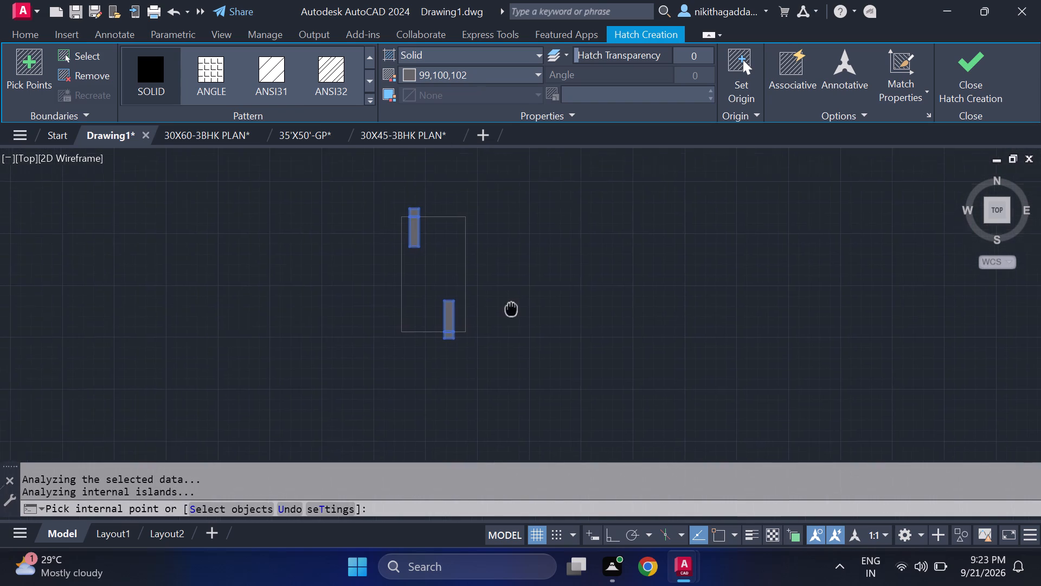
middle_click_drag(510, 311, 508, 313)
left_click(971, 81)
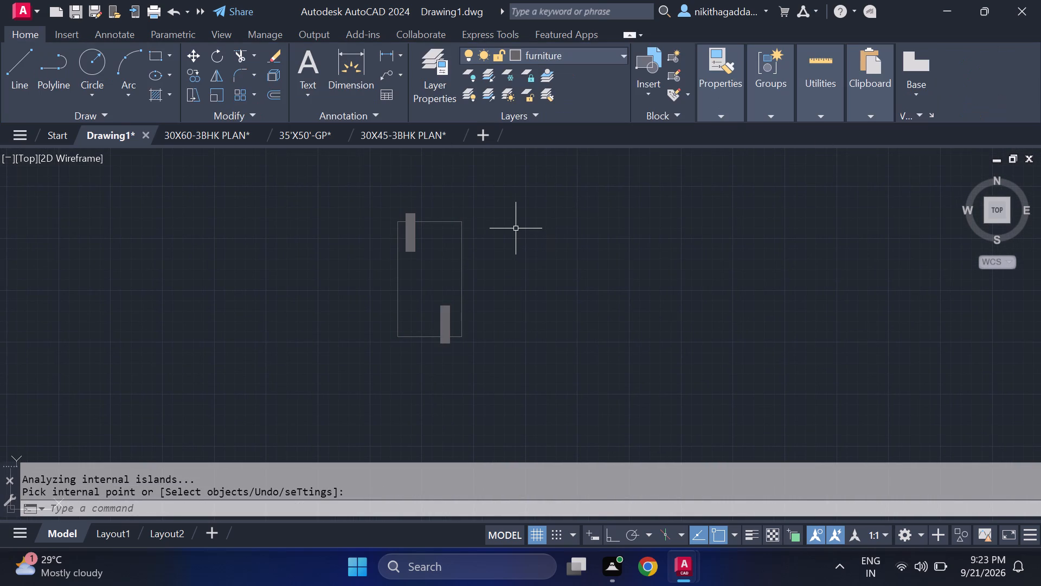
Draw a small circle just inside the upper-right corner of the loose rectangle.
key("c")
key("Return")
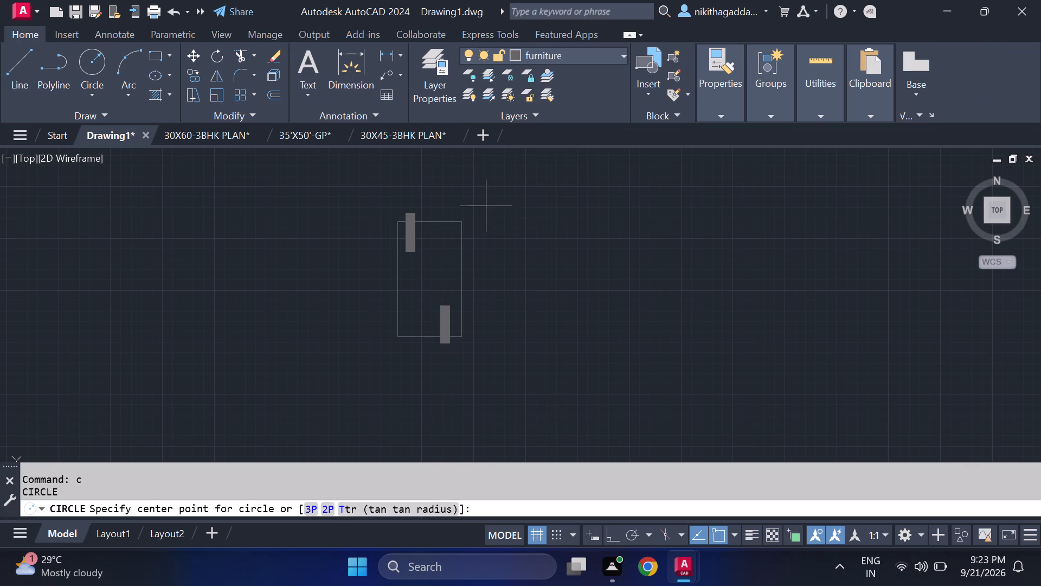
scroll(482, 202, "up", 2)
left_click(415, 265)
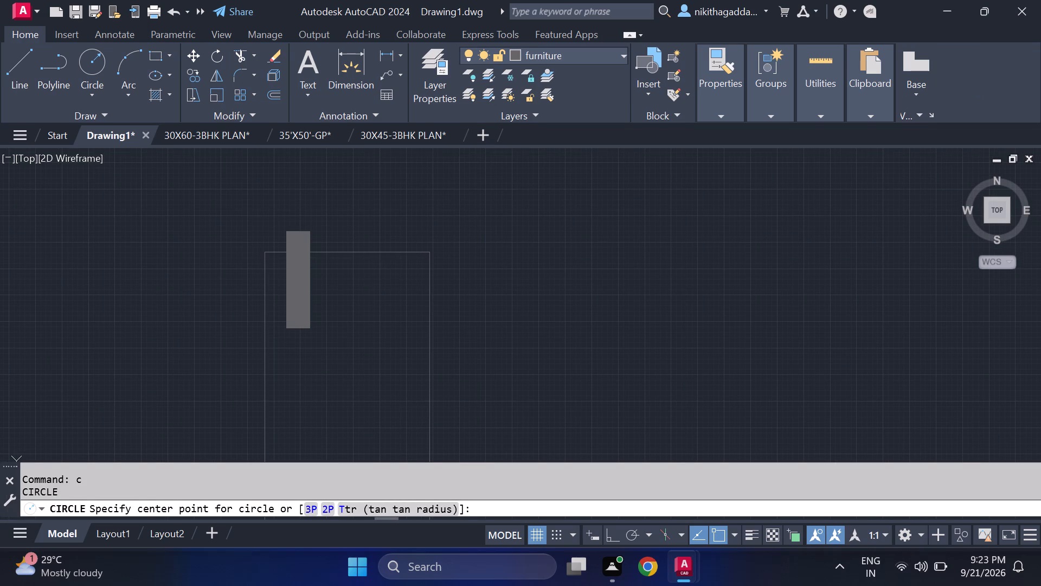
scroll(416, 263, "up", 3)
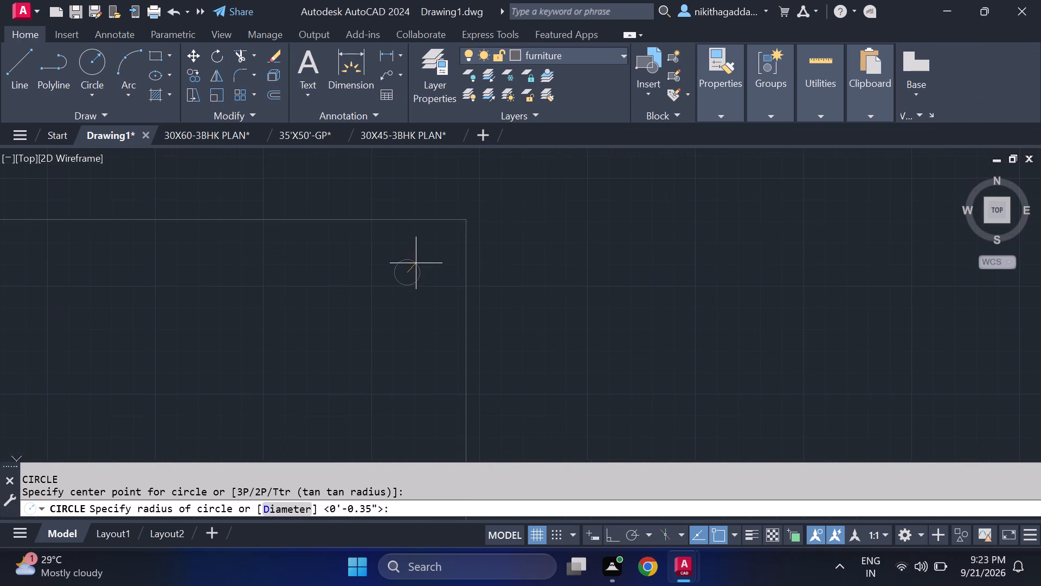
left_click(414, 257)
scroll(451, 267, "down", 5)
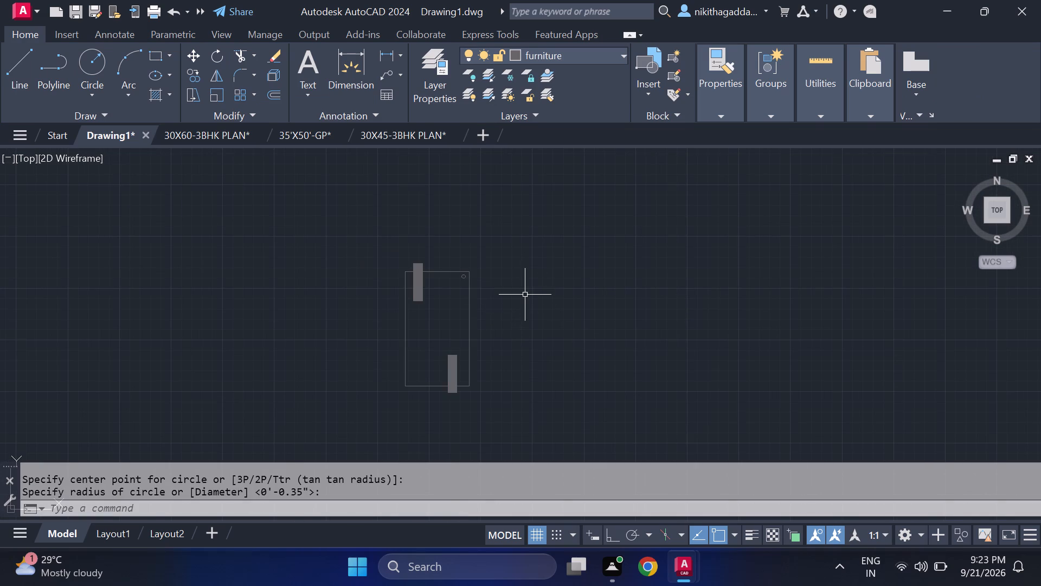
Move the complete rectangular table with its grey strips and circle by its lower-right corner into the living area, beside the three-seat sofa.
left_click_drag(539, 248, 537, 253)
left_click(342, 415)
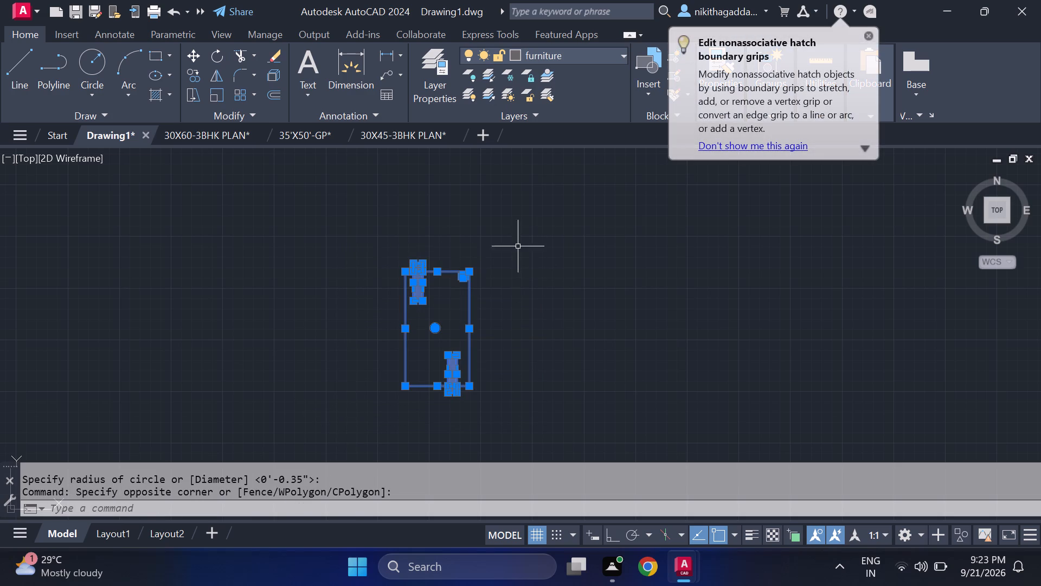
scroll(466, 218, "up", 2)
scroll(429, 282, "up", 2)
scroll(433, 289, "down", 4)
middle_click_drag(535, 360, 505, 257)
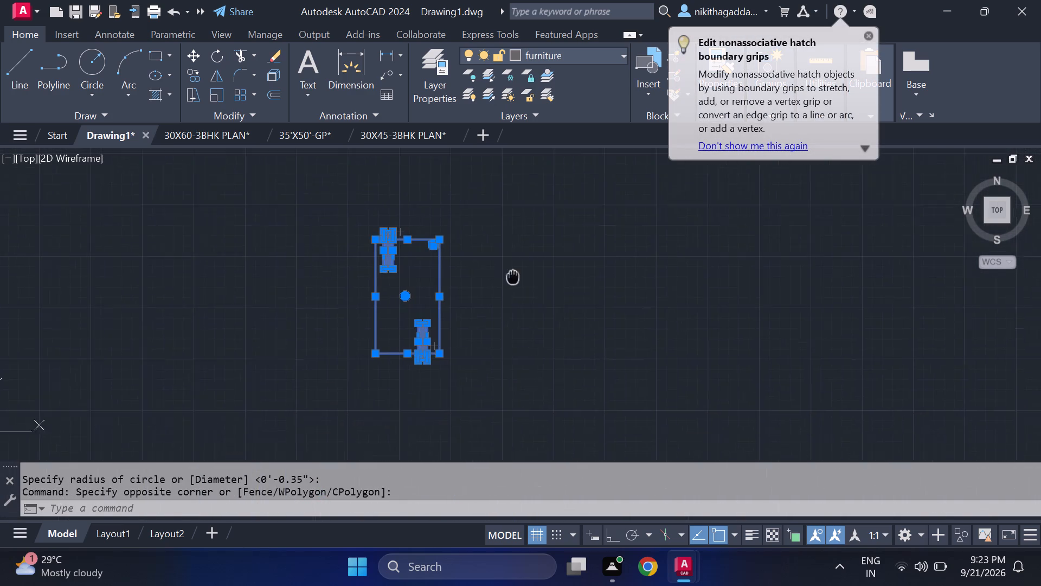
middle_click_drag(505, 257, 494, 242)
scroll(360, 353, "up", 3)
scroll(481, 323, "down", 2)
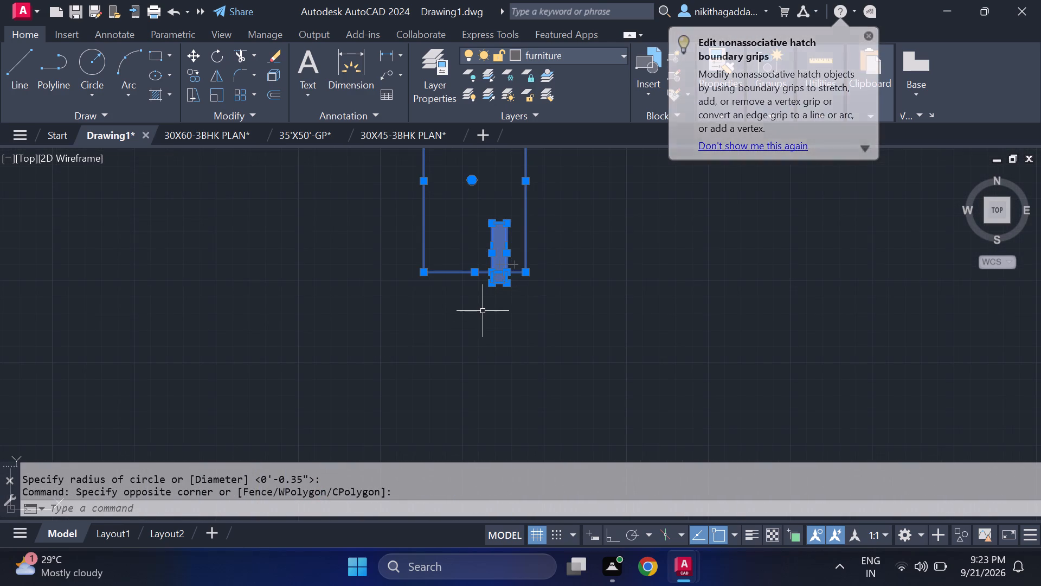
key("m")
key("Return")
left_click(528, 266)
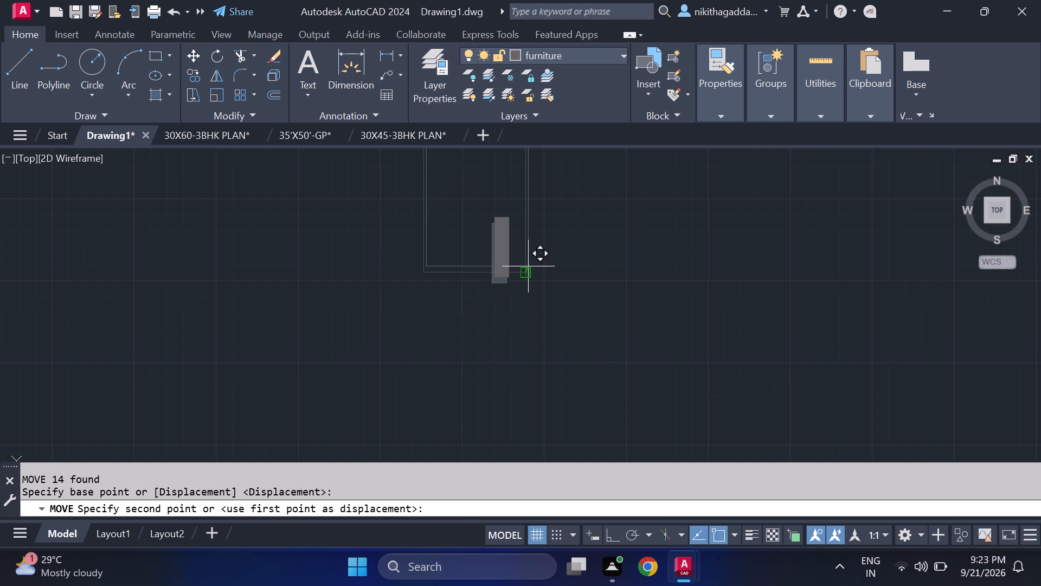
scroll(704, 267, "down", 3)
middle_click_drag(744, 296, 171, 350)
middle_click_drag(677, 342, 491, 411)
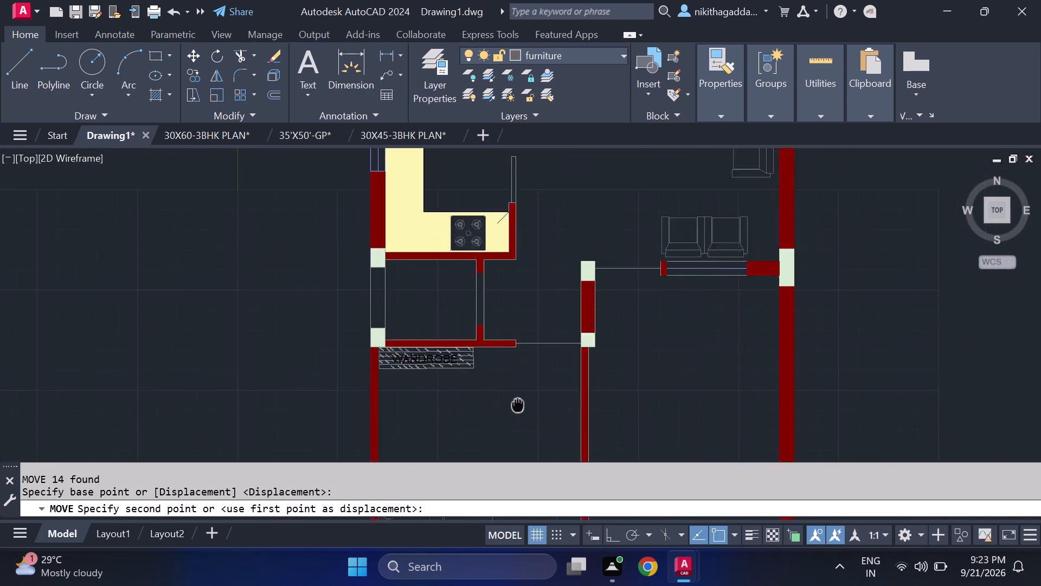
middle_click_drag(491, 411, 462, 419)
middle_click_drag(543, 282, 467, 432)
middle_click_drag(582, 300, 563, 327)
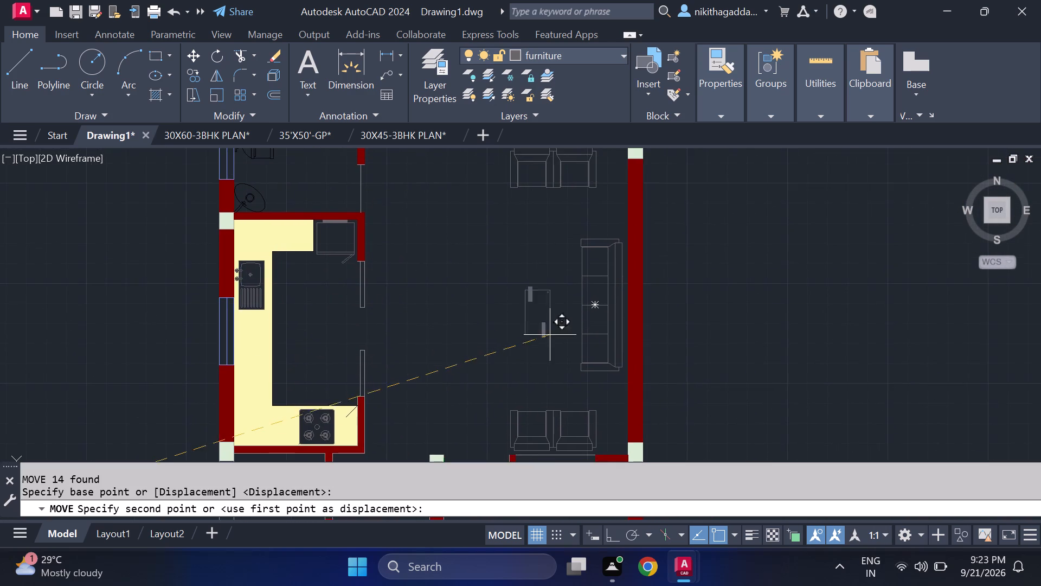
scroll(532, 343, "up", 2)
middle_click_drag(575, 328, 575, 352)
left_click(579, 336)
Erase all the leftover loose furniture and fixture pieces lying outside the floor plan.
scroll(581, 353, "down", 4)
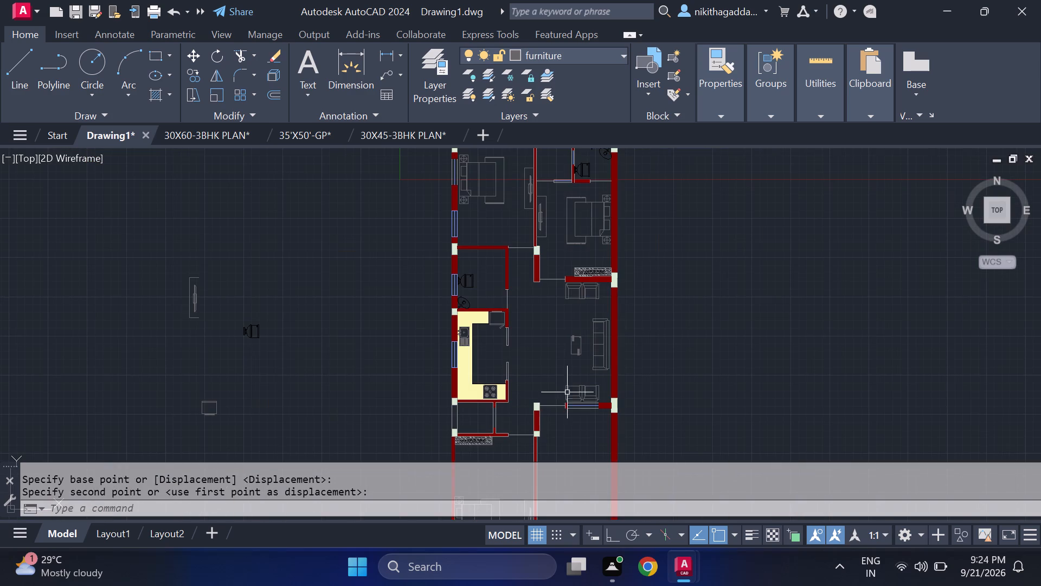
middle_click_drag(150, 358, 155, 310)
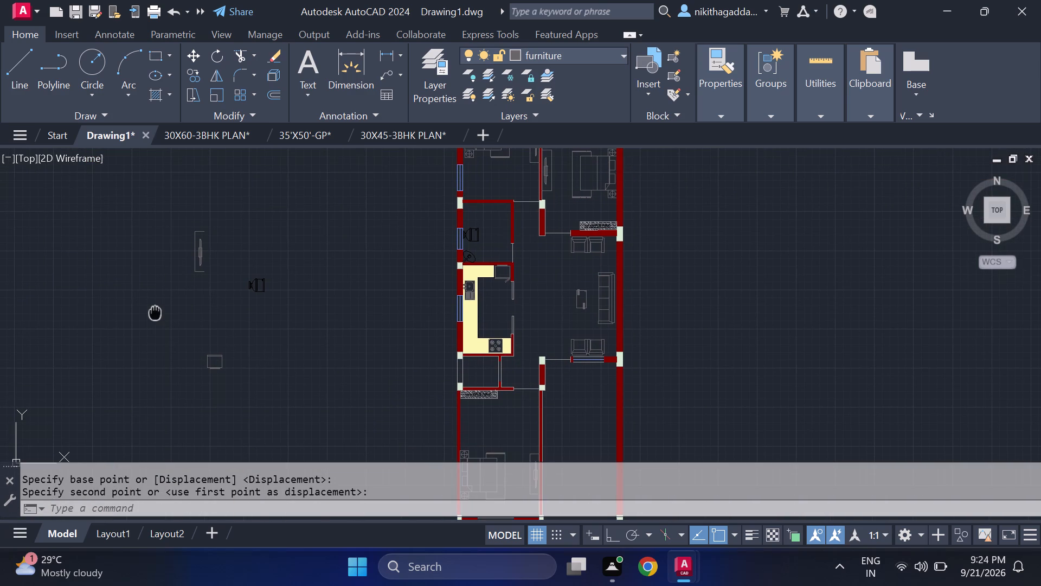
middle_click_drag(155, 310, 160, 300)
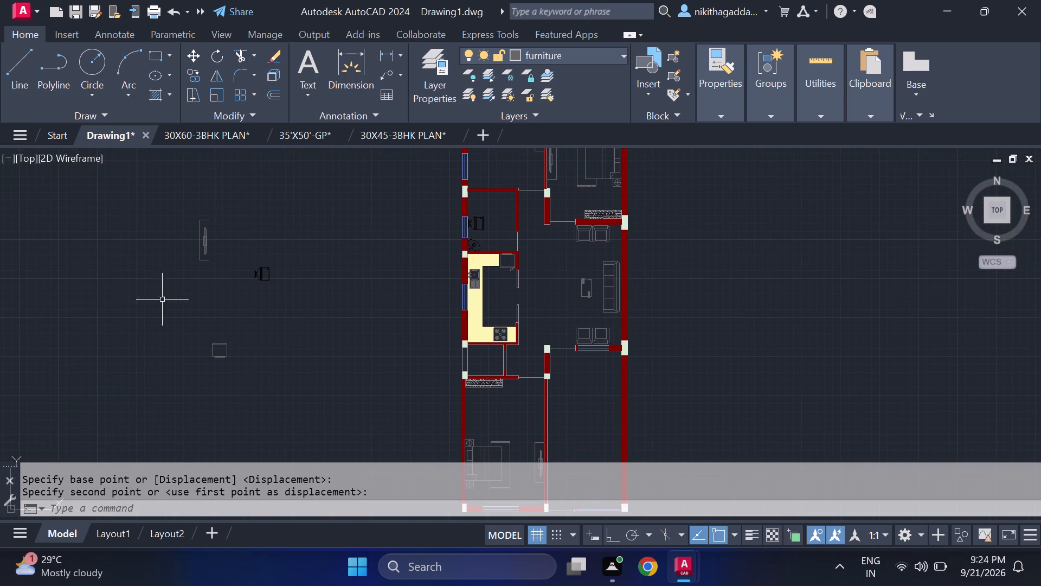
scroll(539, 272, "up", 2)
scroll(535, 278, "down", 2)
scroll(265, 340, "down", 2)
scroll(117, 236, "up", 3)
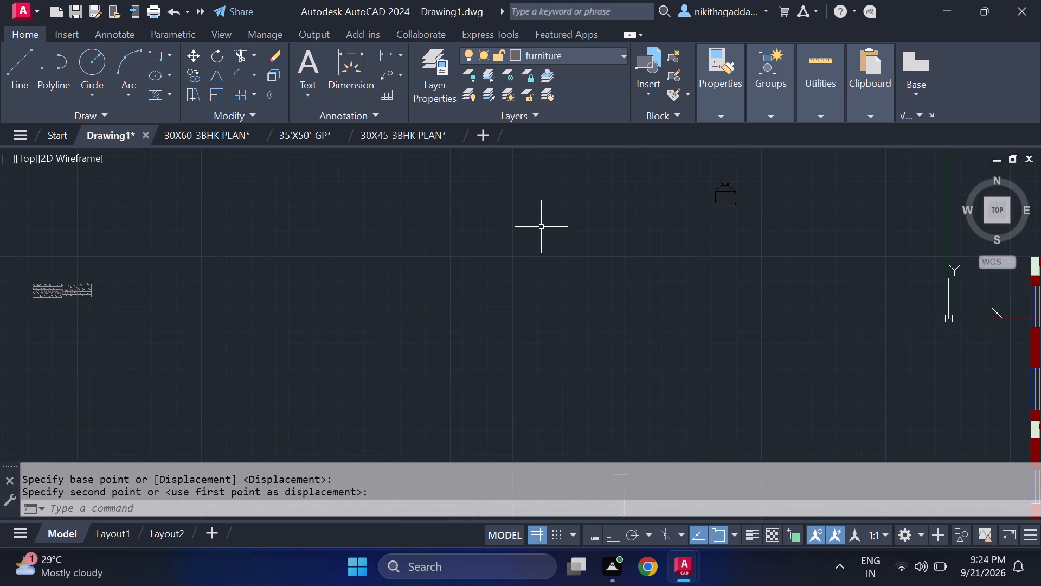
scroll(541, 227, "down", 3)
left_click(608, 206)
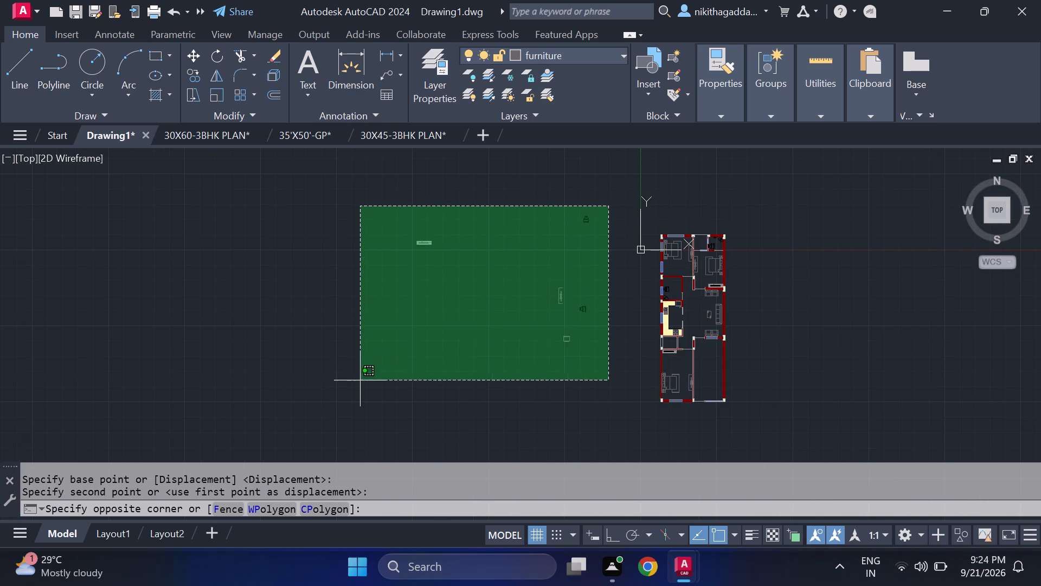
left_click(360, 380)
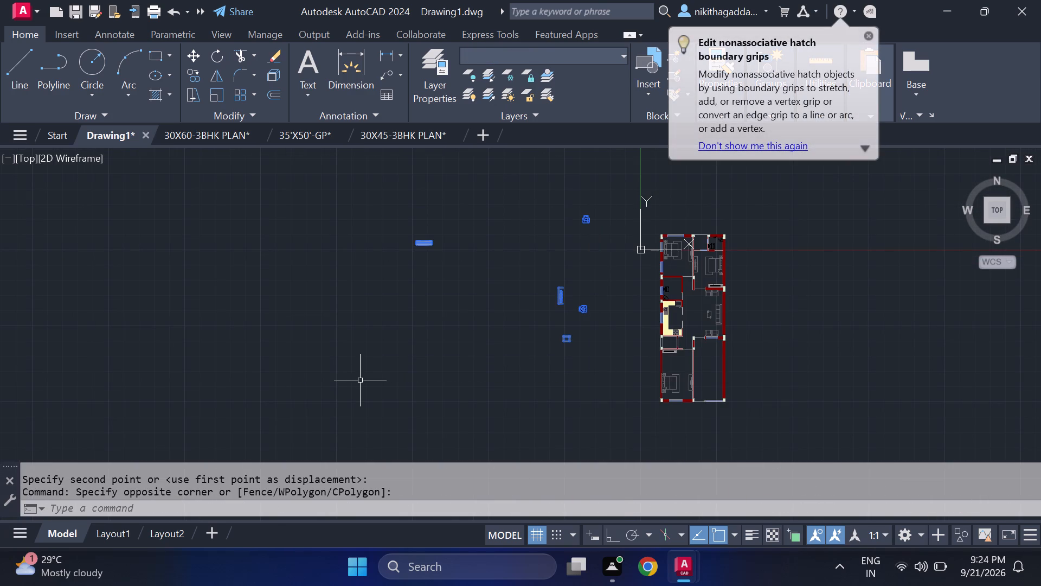
key("Delete")
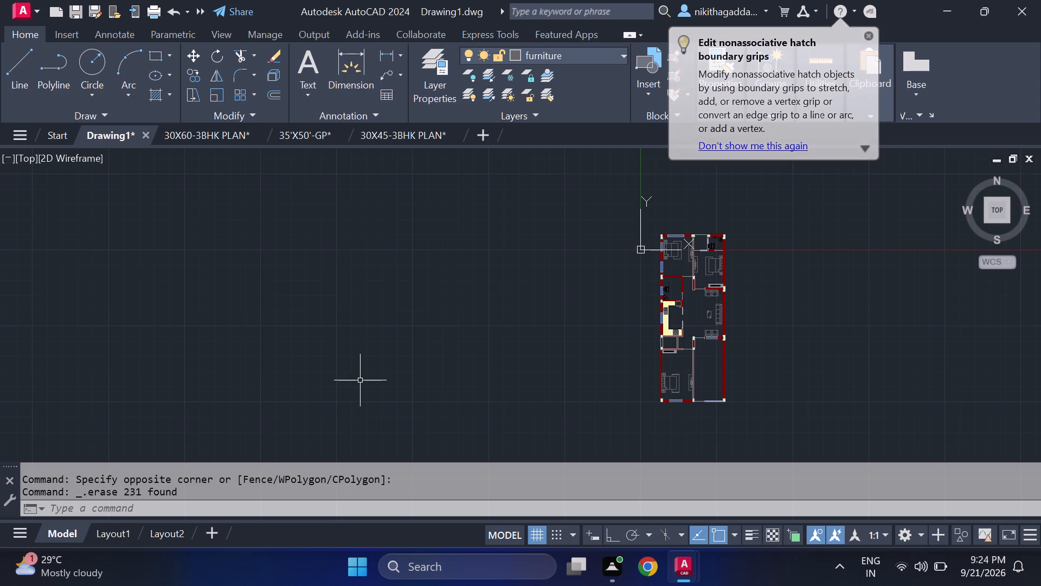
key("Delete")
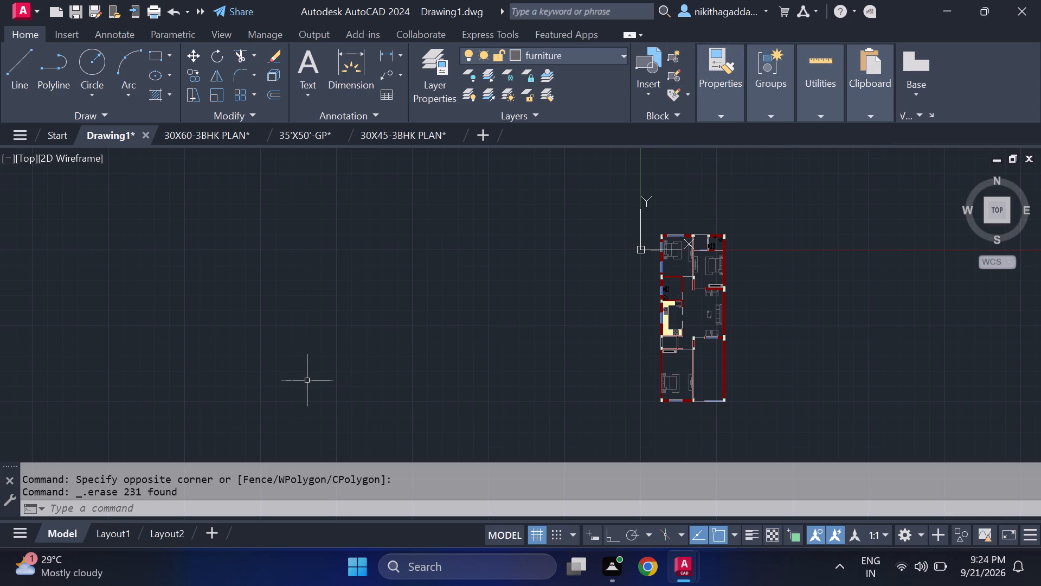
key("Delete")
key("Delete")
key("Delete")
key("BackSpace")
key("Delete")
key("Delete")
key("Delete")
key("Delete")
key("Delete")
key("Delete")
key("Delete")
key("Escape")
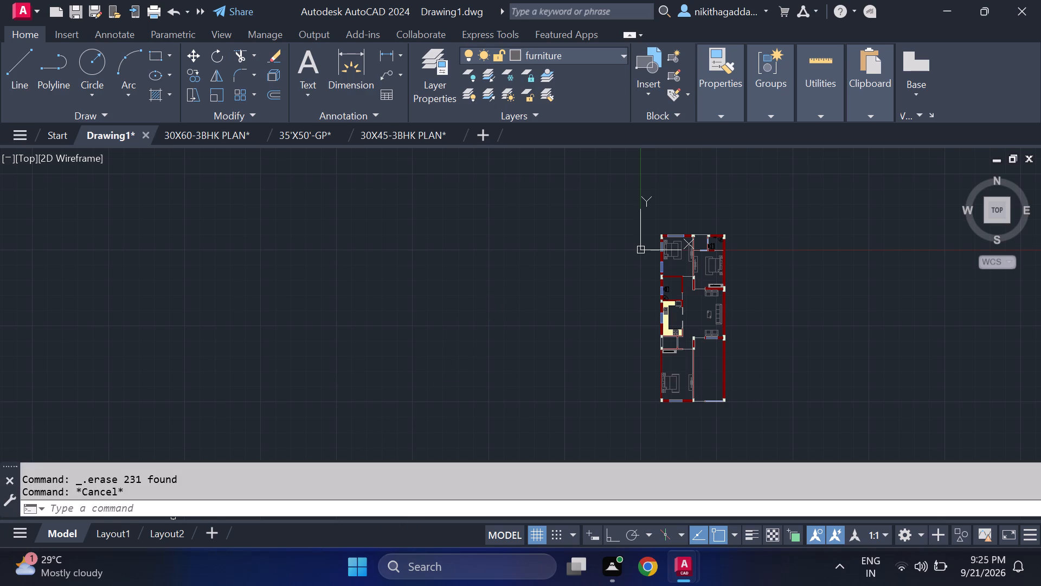
Look over the furnished plan from the upper bedrooms to the lower bedroom and the empty room beside it.
scroll(680, 381, "up", 2)
middle_click_drag(689, 379, 580, 378)
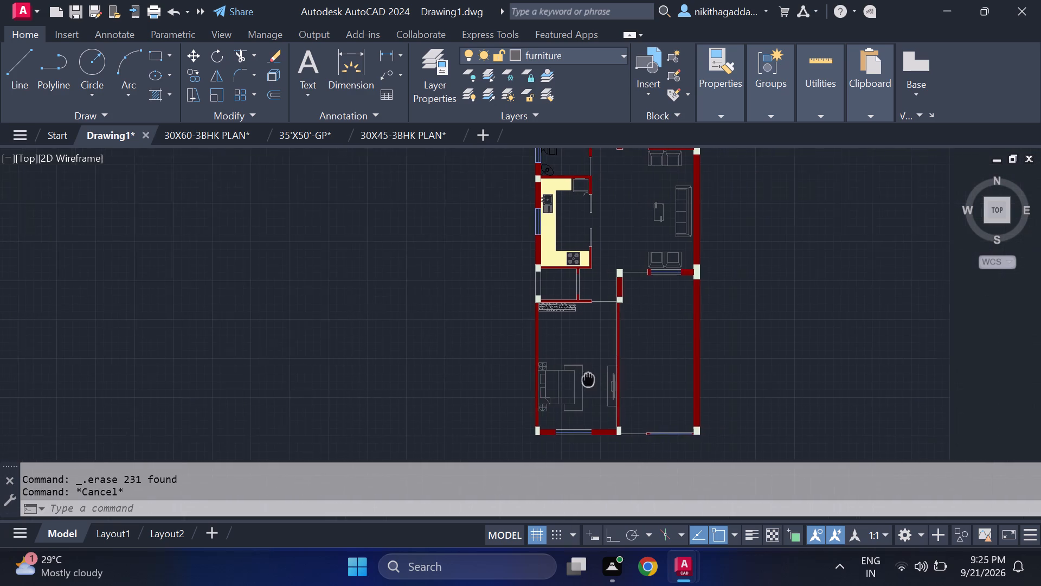
middle_click_drag(580, 378, 444, 405)
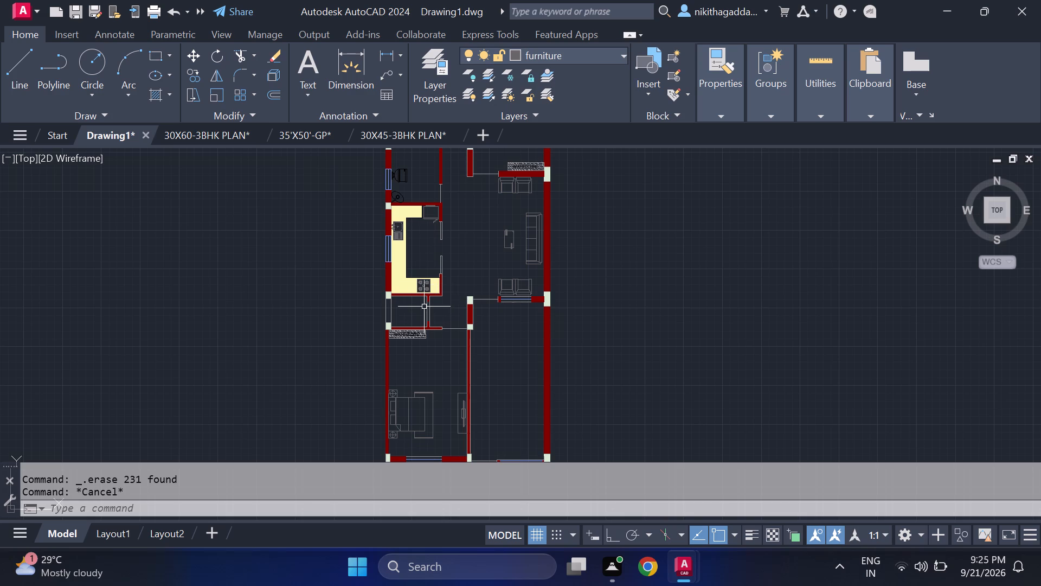
middle_click_drag(457, 285, 474, 378)
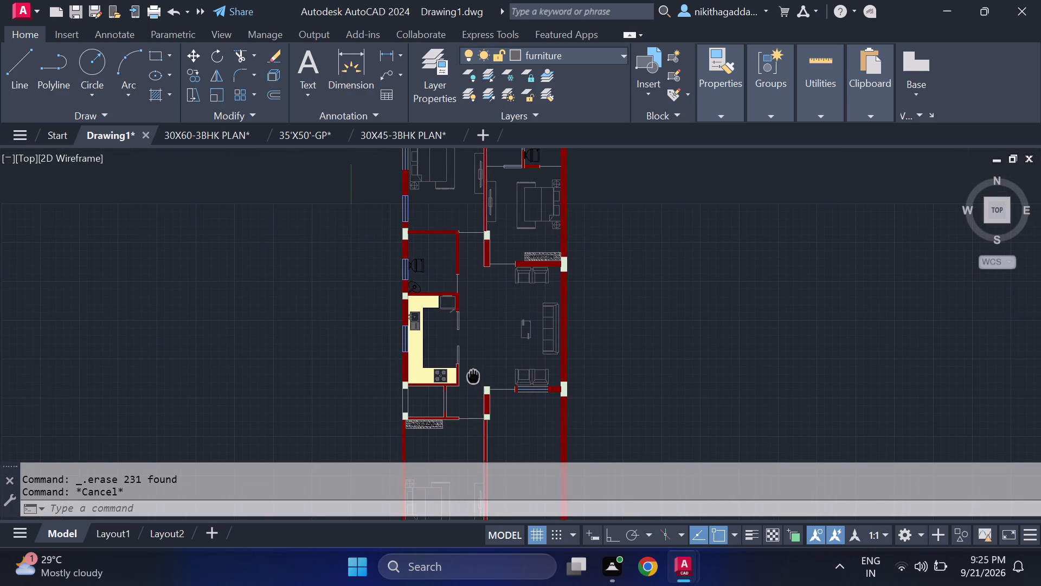
middle_click_drag(474, 378, 479, 387)
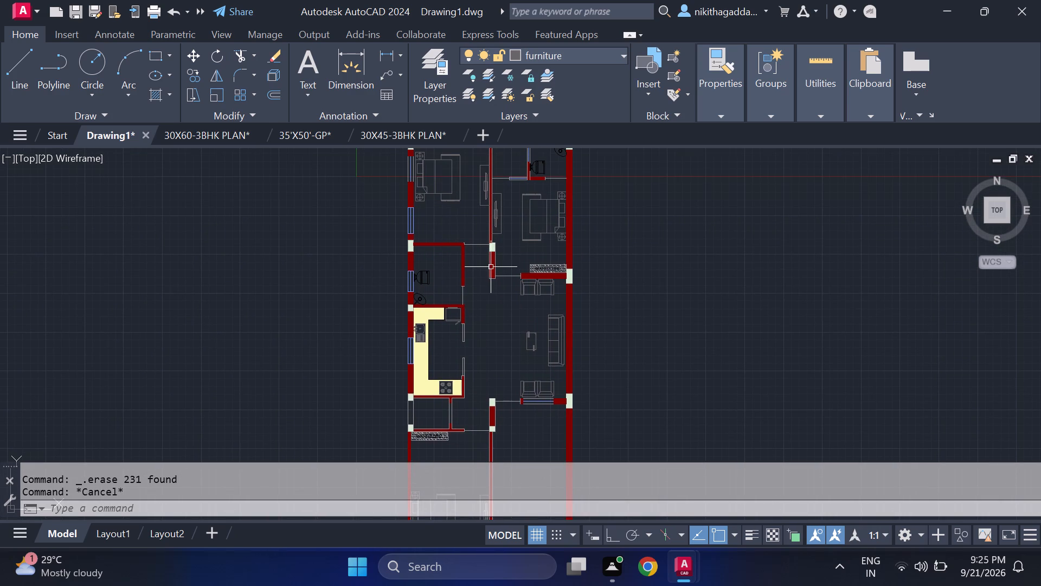
middle_click_drag(491, 267, 477, 281)
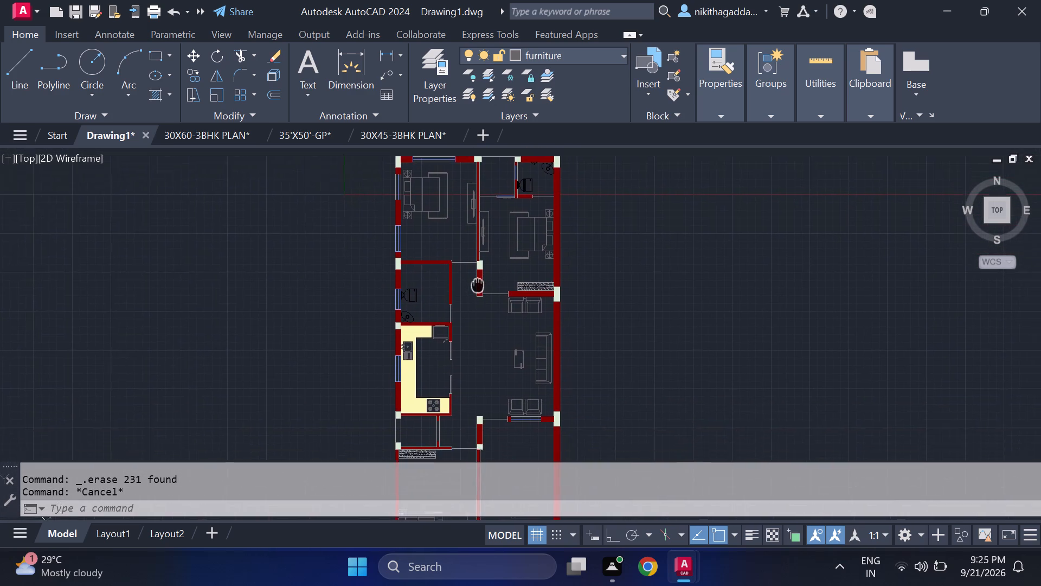
middle_click_drag(477, 281, 466, 216)
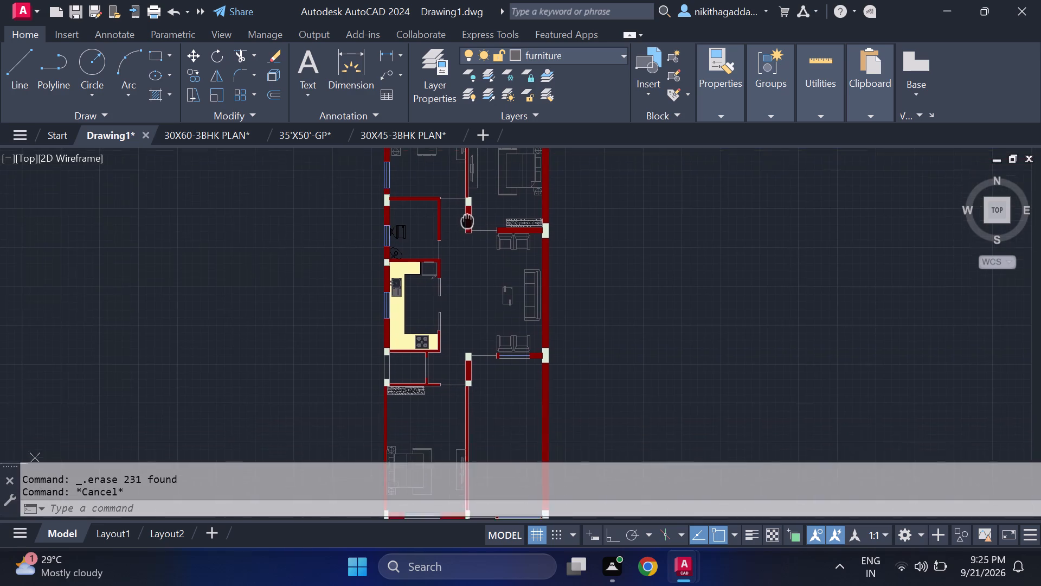
middle_click_drag(466, 216, 461, 189)
middle_click_drag(470, 374, 462, 331)
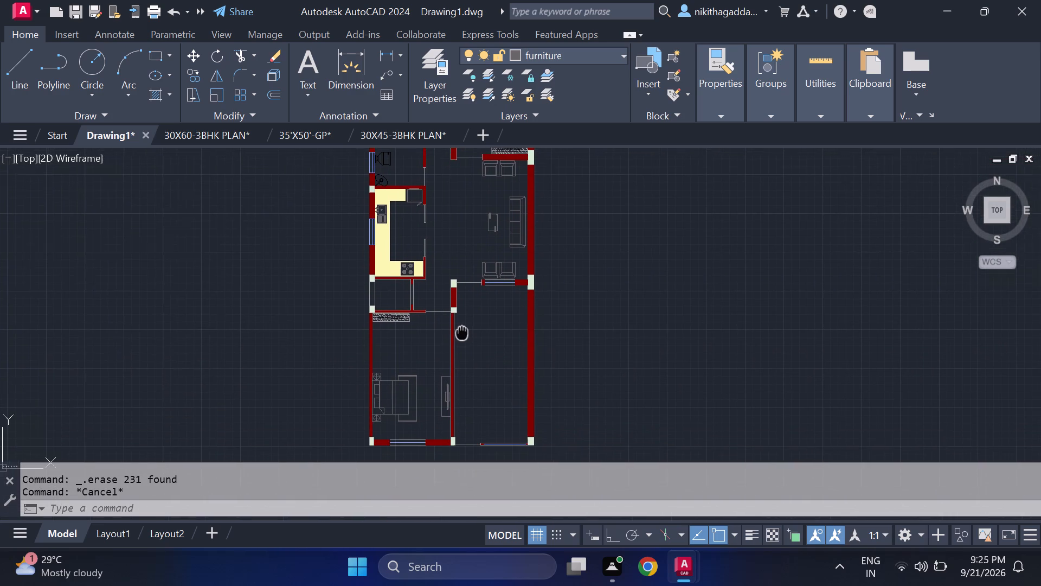
middle_click_drag(462, 331, 465, 286)
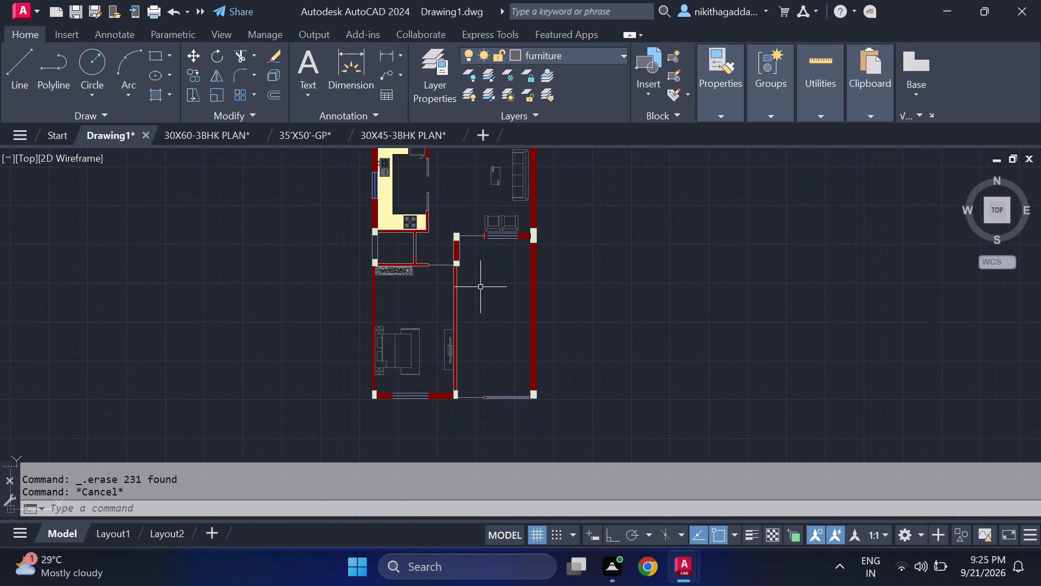
scroll(516, 337, "up", 2)
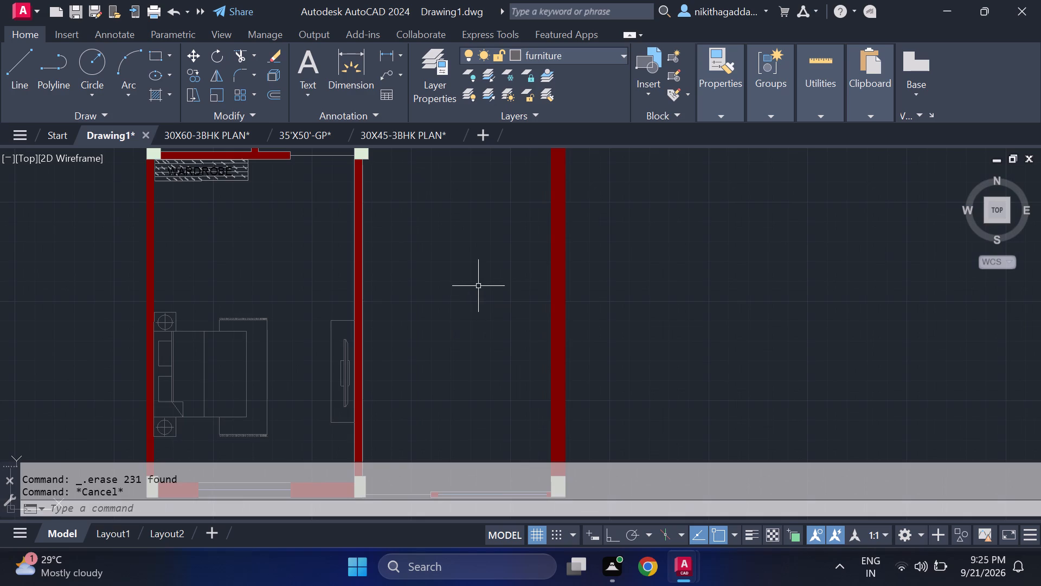
Make text the current layer.
middle_click_drag(476, 289, 491, 390)
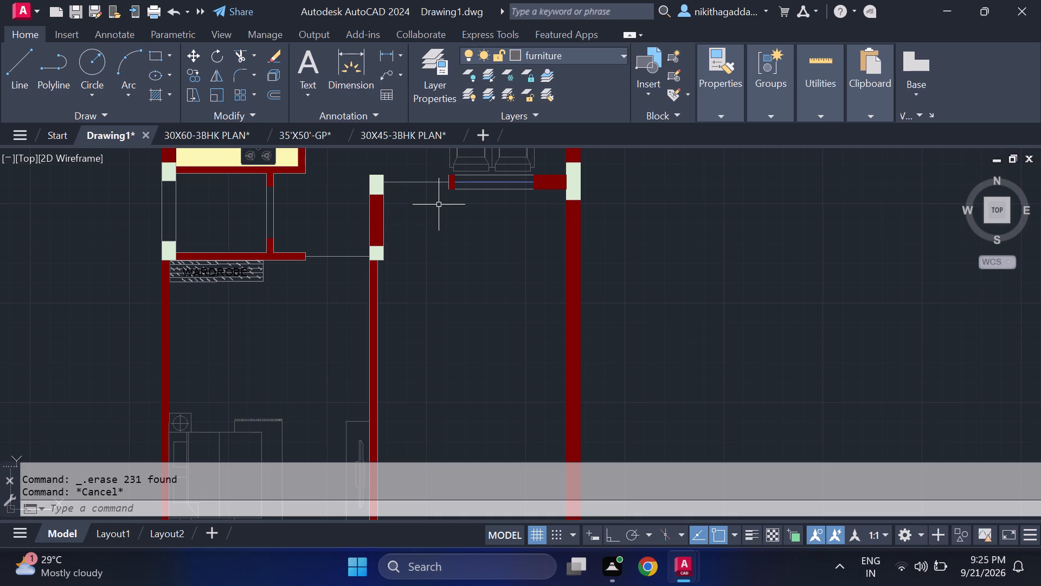
left_click(596, 65)
left_click(614, 56)
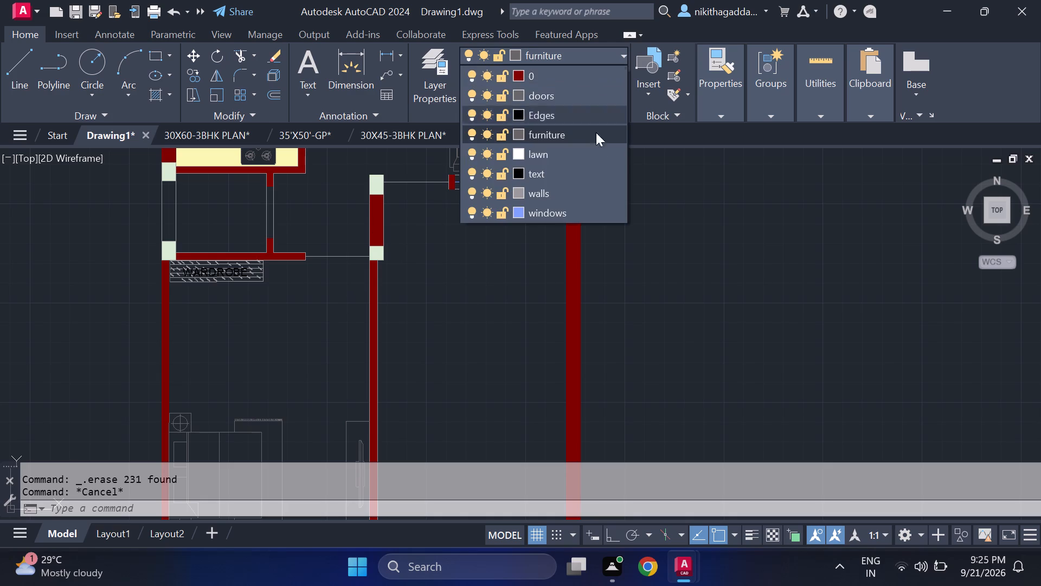
left_click(563, 174)
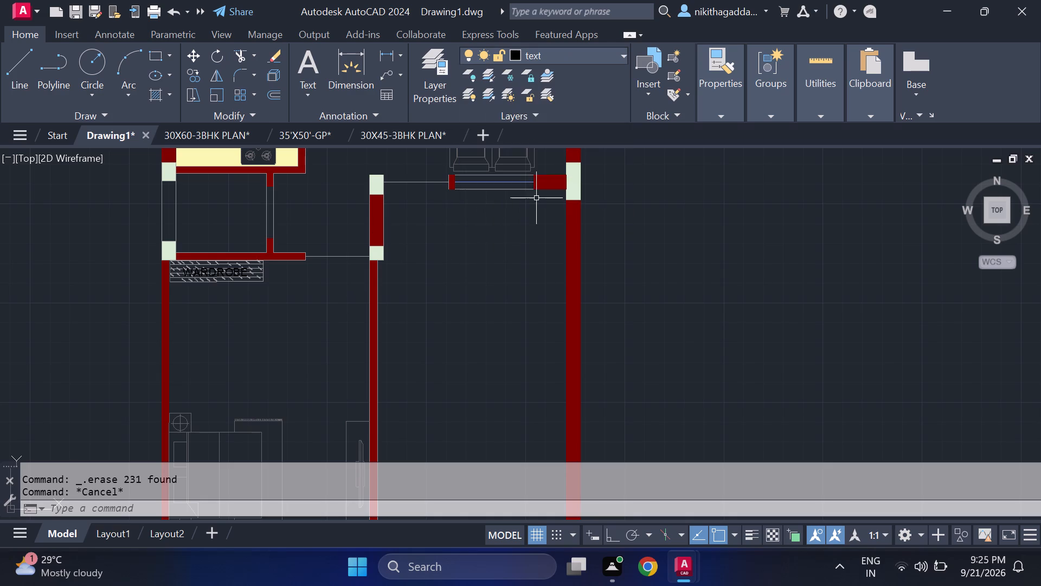
With Ortho on, draw a line from the empty room's left wall about 6 ft right, continuing straight down to the bottom window.
key("l")
key("Return")
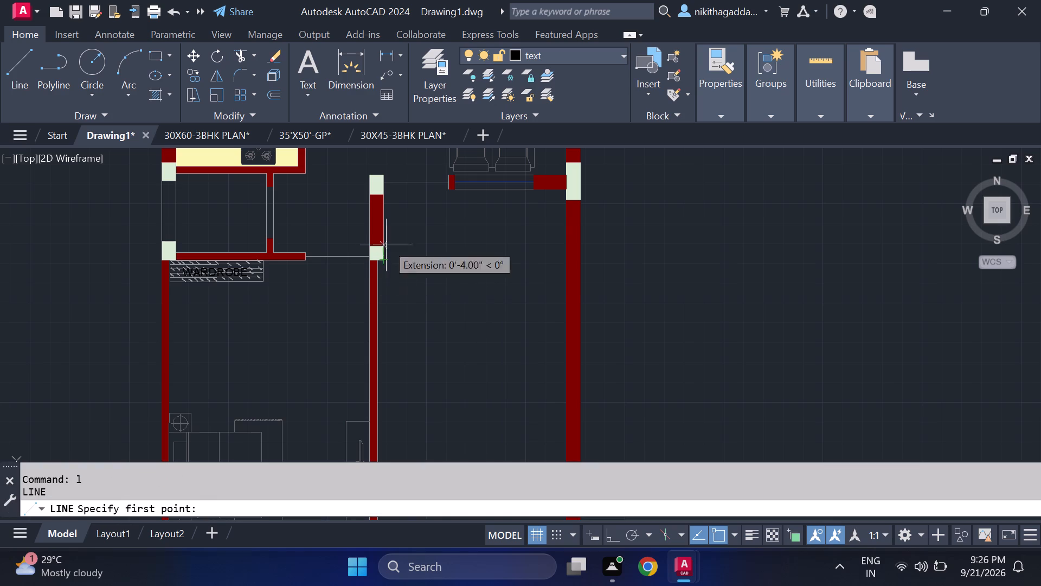
scroll(384, 234, "up", 2)
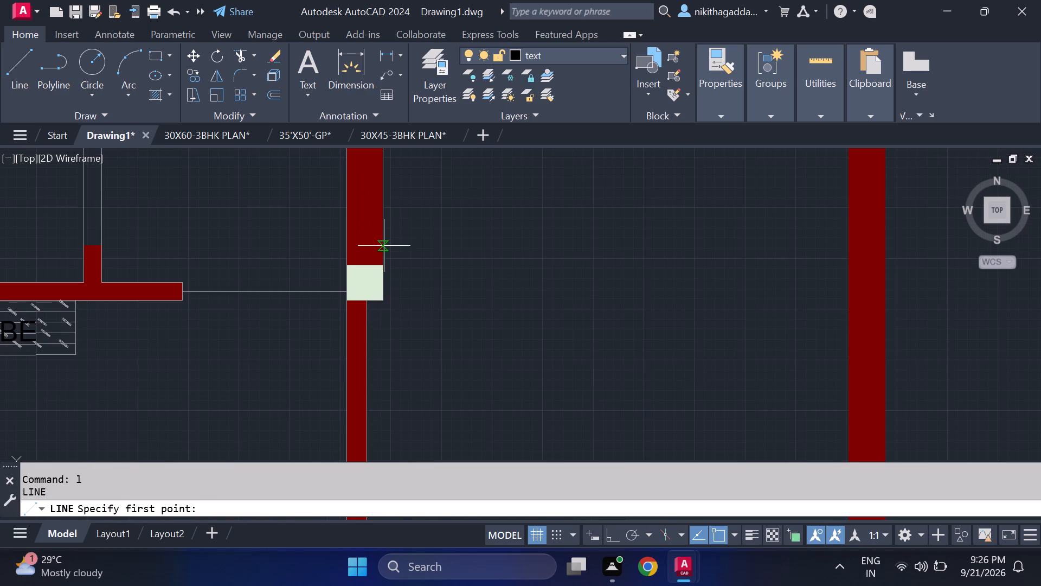
left_click_drag(384, 236, 390, 236)
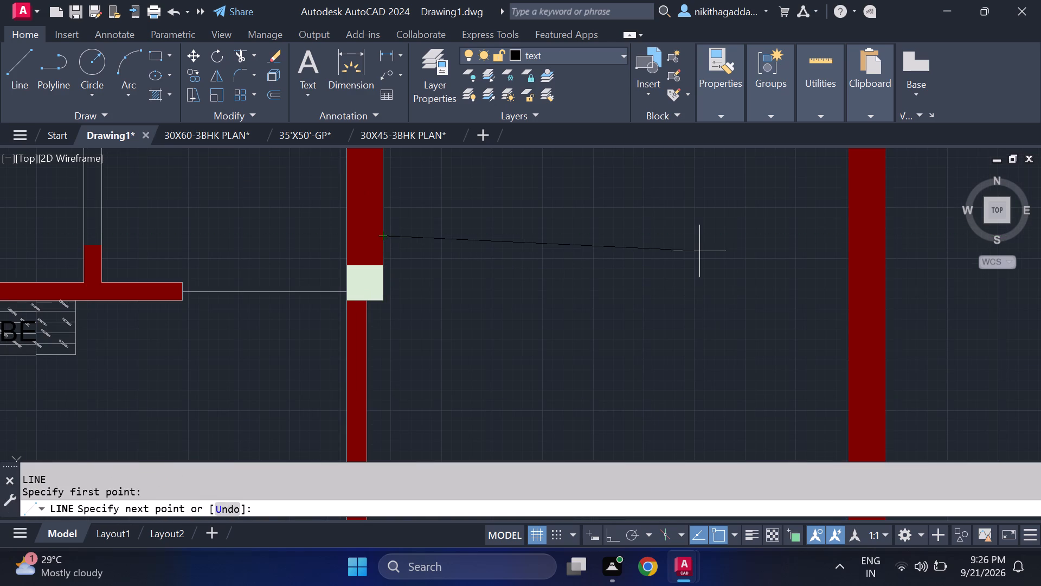
key("F8")
scroll(705, 249, "down", 1)
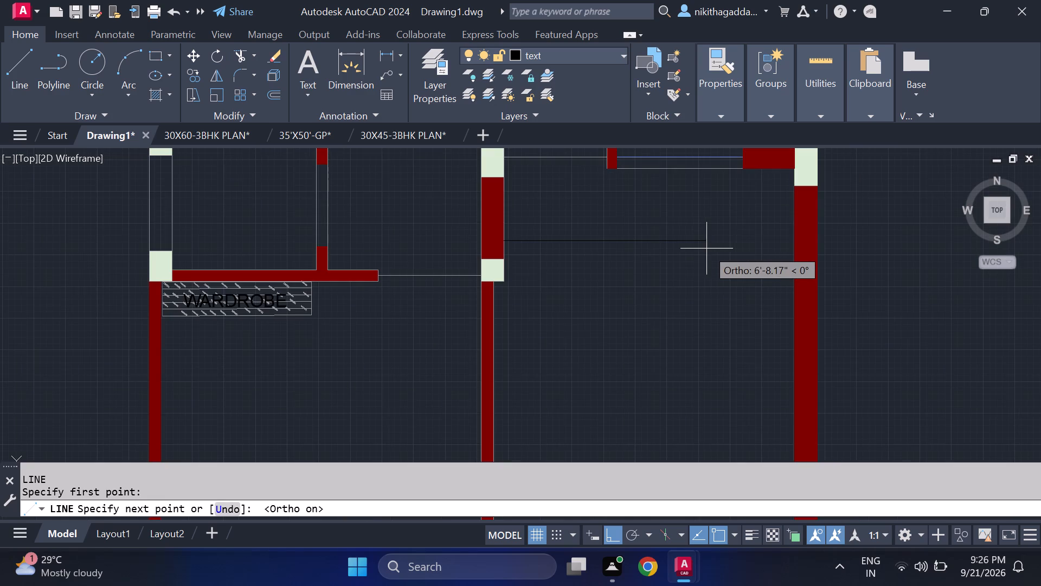
middle_click_drag(690, 244, 686, 232)
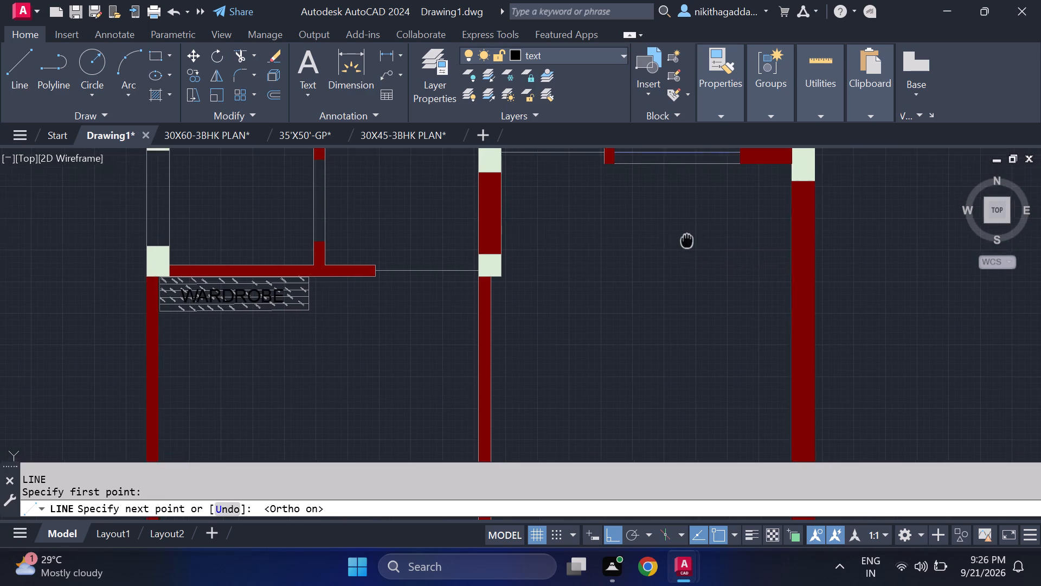
middle_click_drag(686, 232, 684, 163)
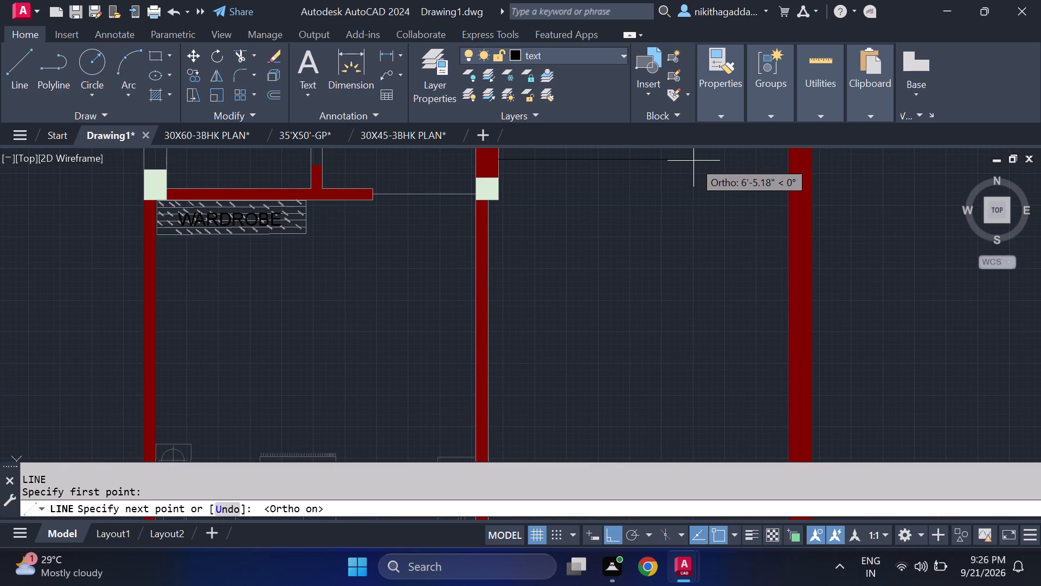
left_click(682, 160)
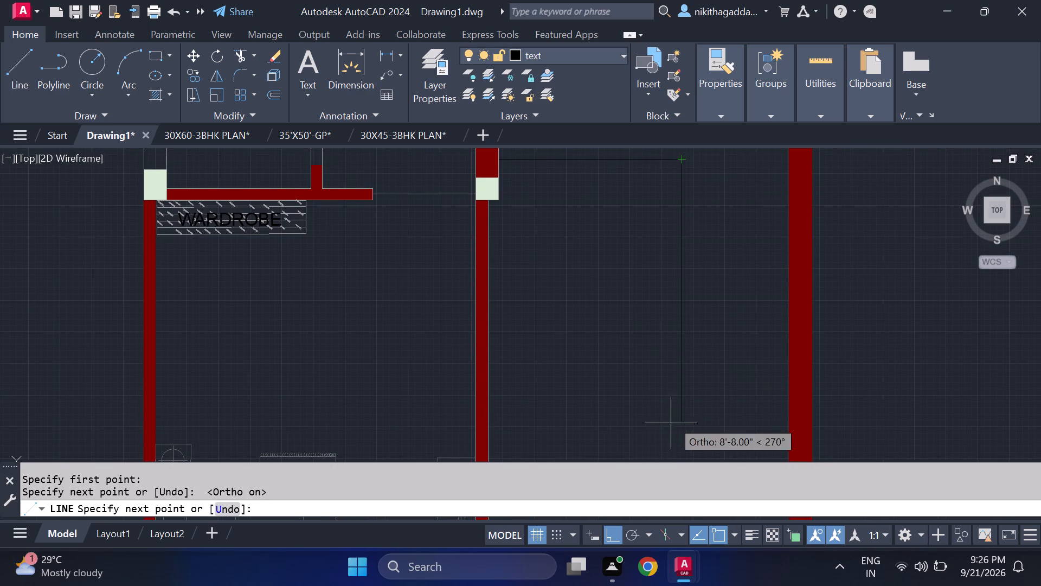
middle_click_drag(673, 354, 646, 181)
scroll(641, 258, "down", 2)
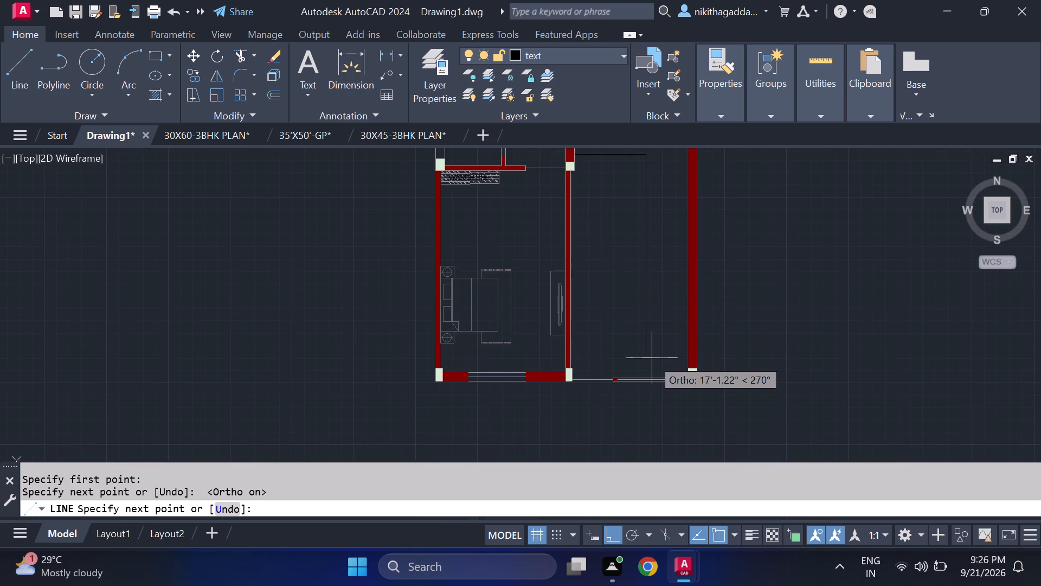
scroll(653, 360, "up", 2)
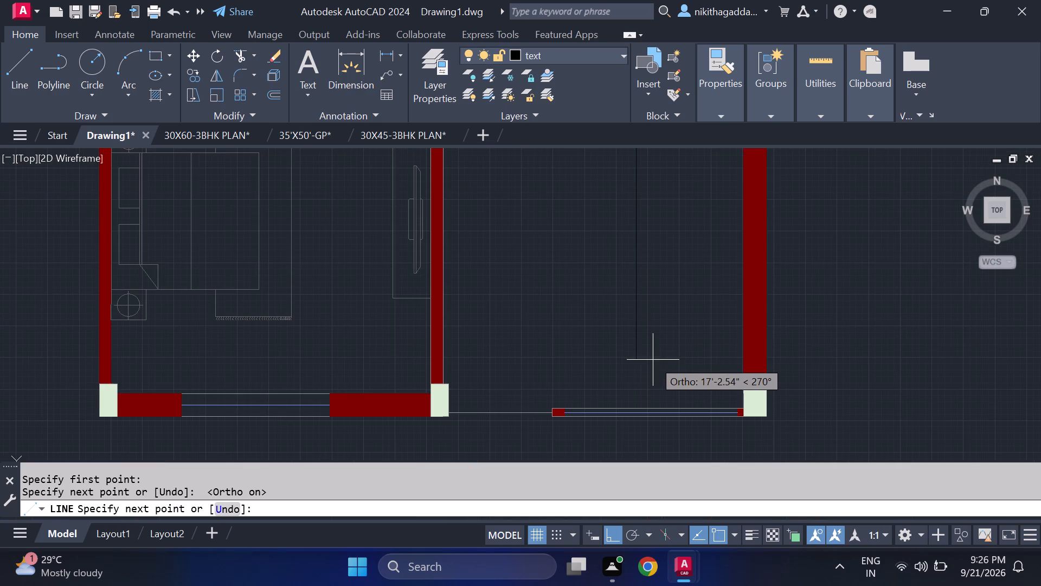
left_click(635, 405)
key("Escape")
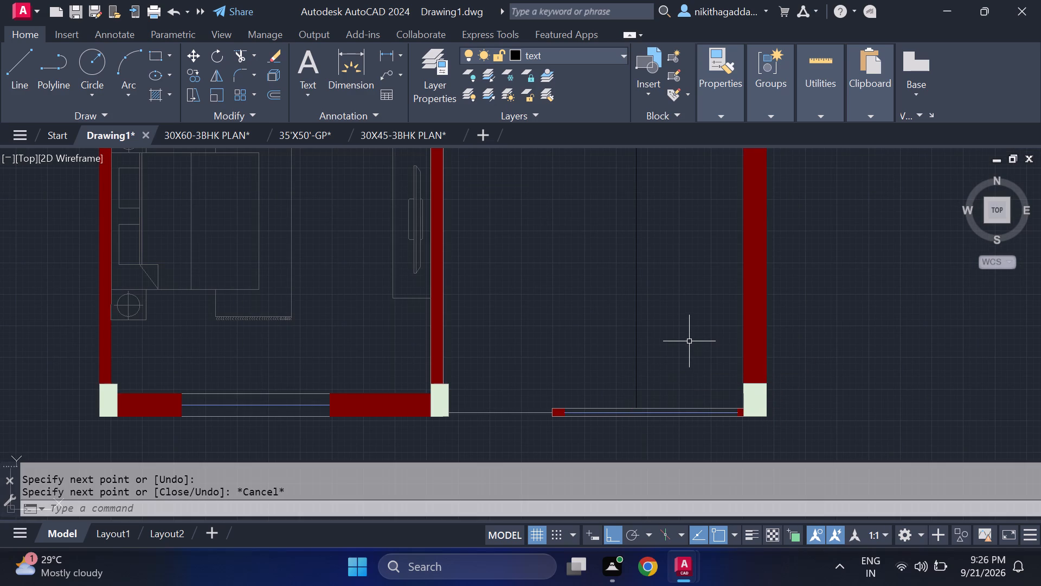
Draw a second line from the left end of the window below the two-seat sofa, 2'-6" down and about 2'-3" right.
scroll(820, 266, "down", 2)
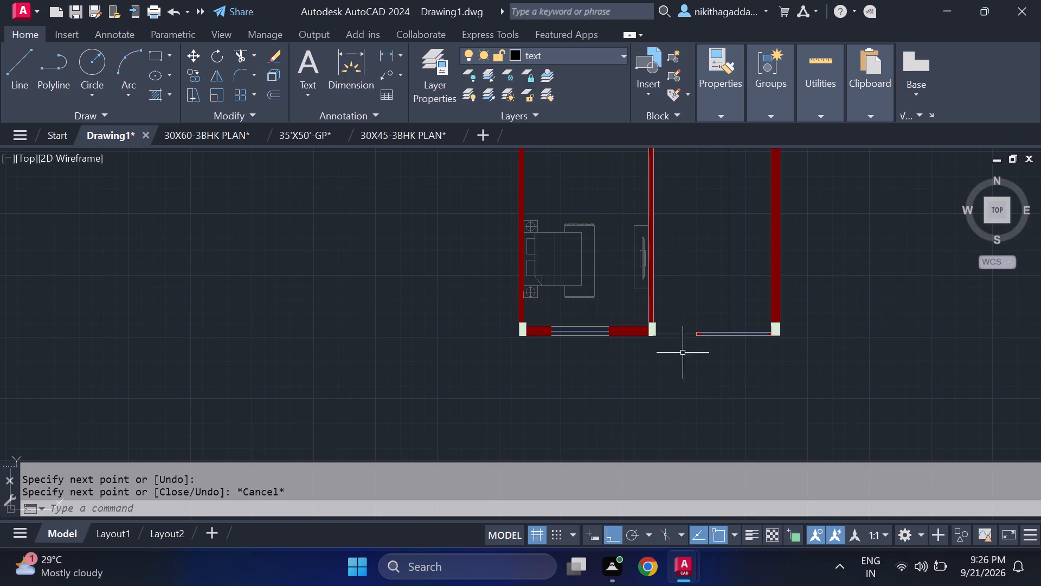
middle_click_drag(665, 426, 681, 382)
middle_click_drag(710, 265, 579, 481)
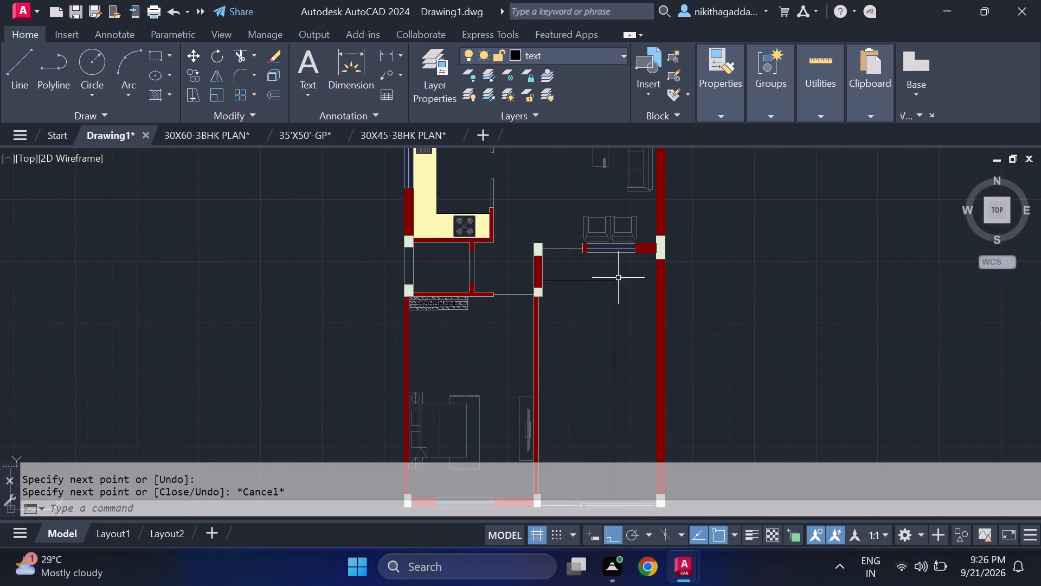
scroll(612, 271, "up", 1)
key("l")
key("Return")
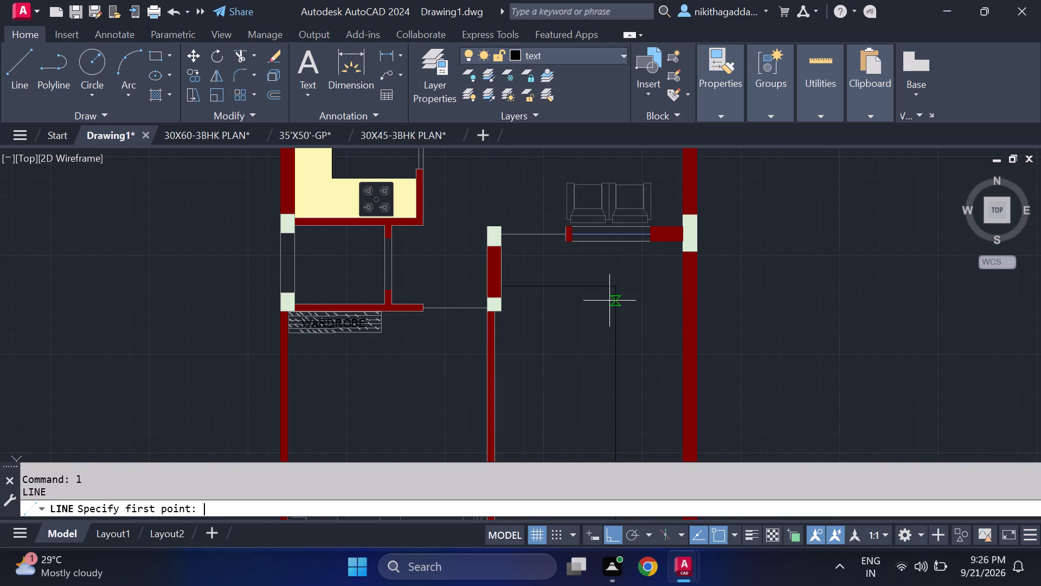
scroll(611, 296, "up", 2)
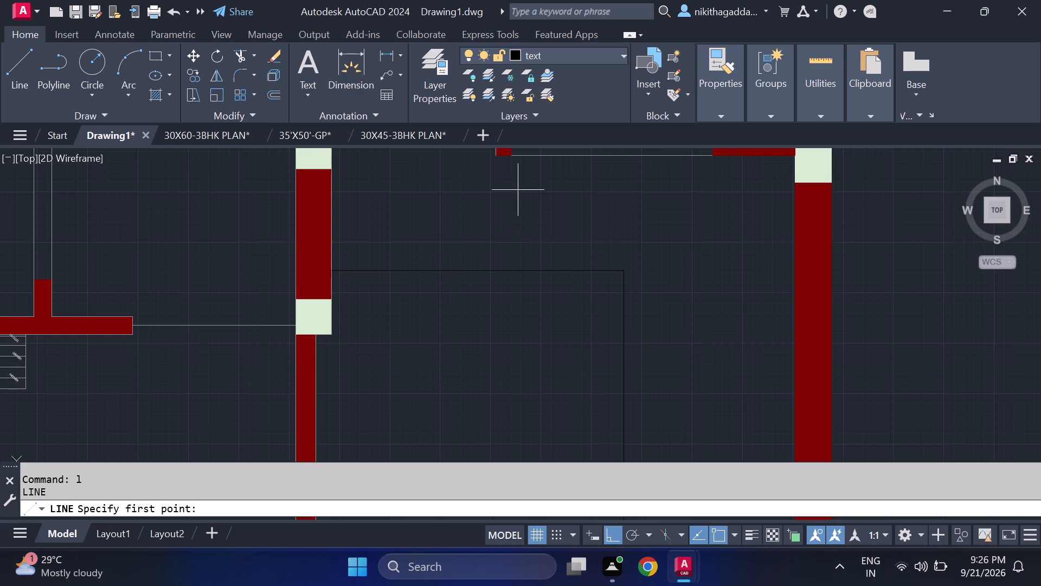
middle_click_drag(518, 190, 509, 220)
scroll(507, 221, "up", 1)
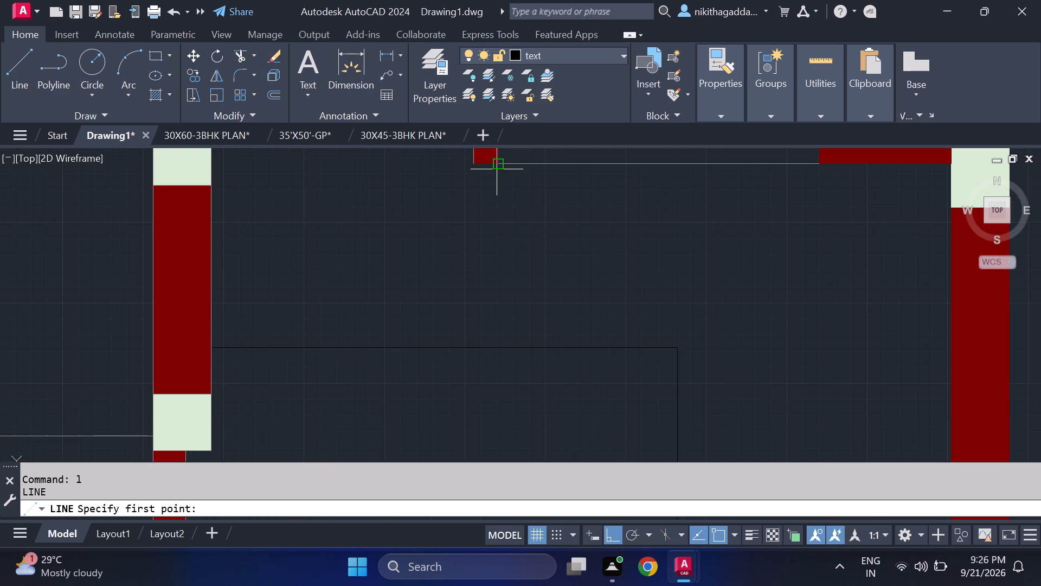
left_click(497, 169)
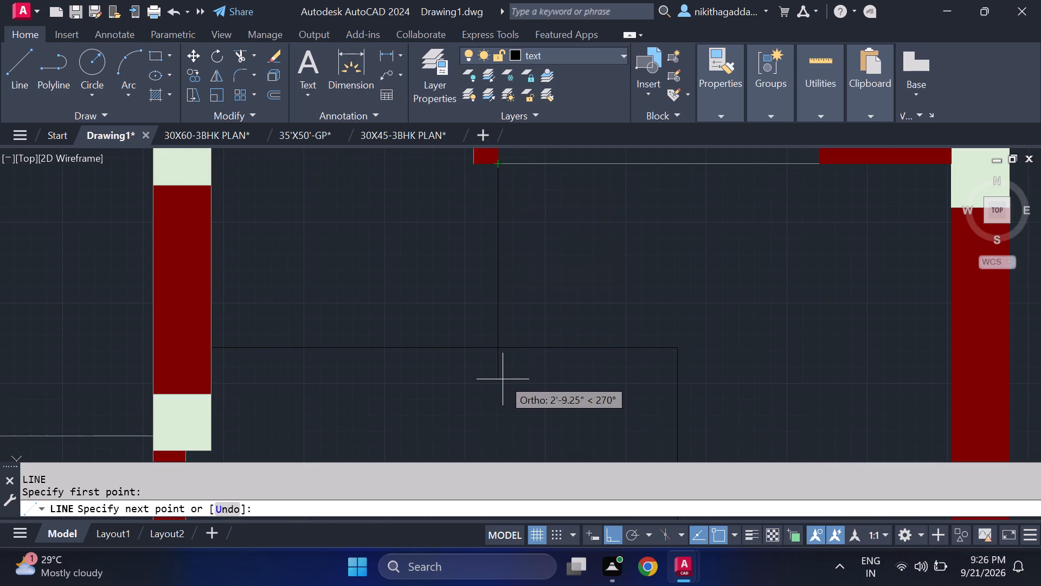
scroll(500, 383, "up", 1)
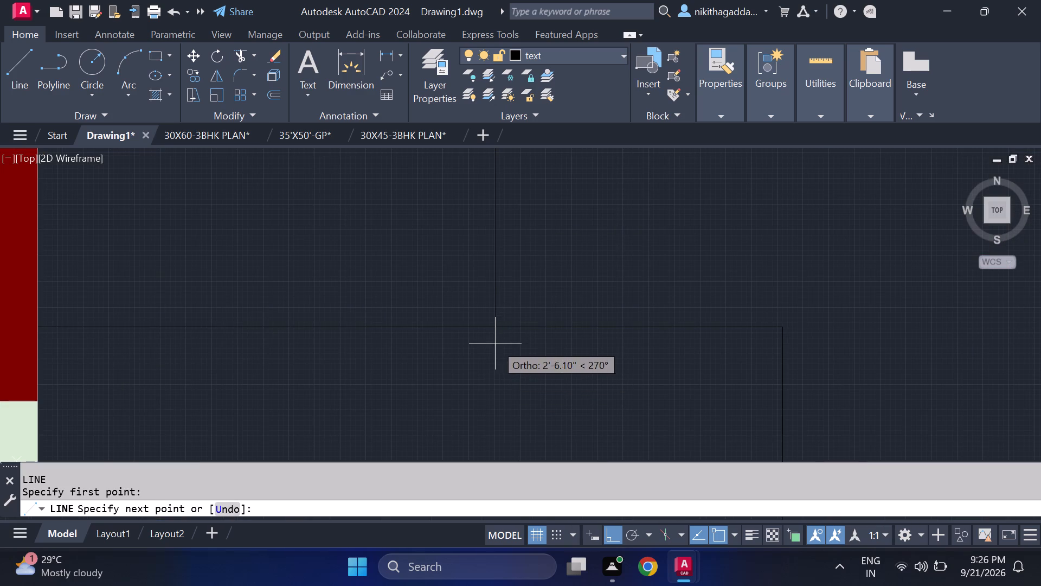
left_click(494, 343)
scroll(757, 379, "down", 1)
middle_click_drag(757, 379, 746, 352)
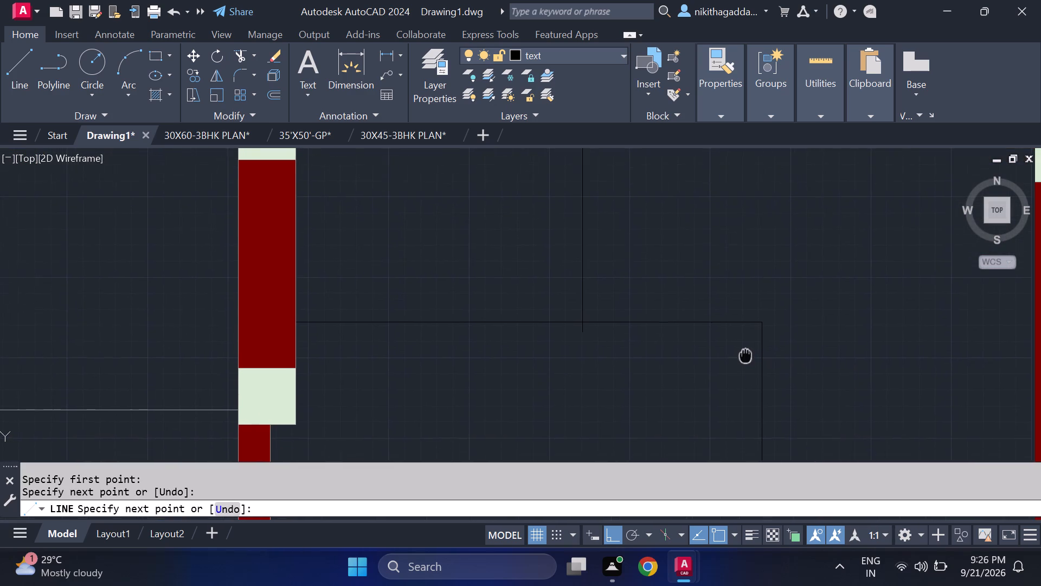
middle_click_drag(746, 352, 744, 349)
scroll(744, 340, "up", 2)
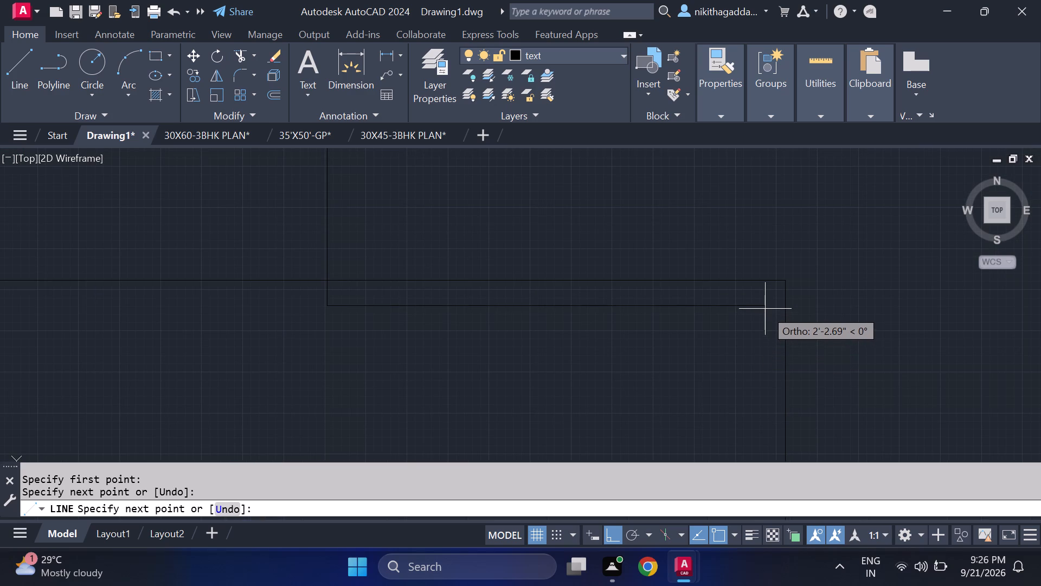
left_click(766, 307)
Continue the second line down alongside the first line's long vertical, ending it with a horizontal run to the right outer wall.
scroll(758, 412, "down", 2)
middle_click_drag(754, 413, 696, 185)
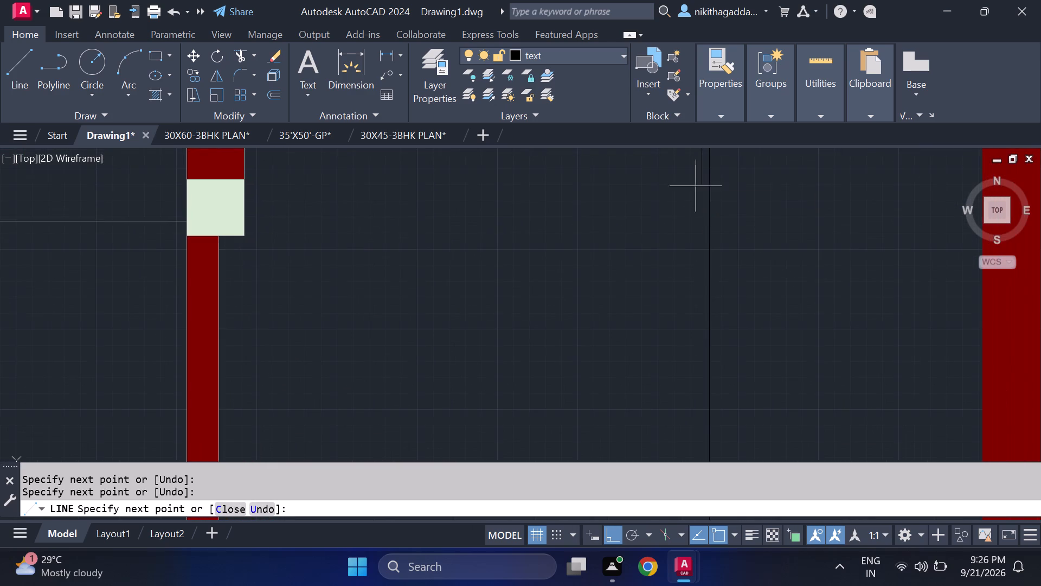
middle_click_drag(719, 428, 715, 258)
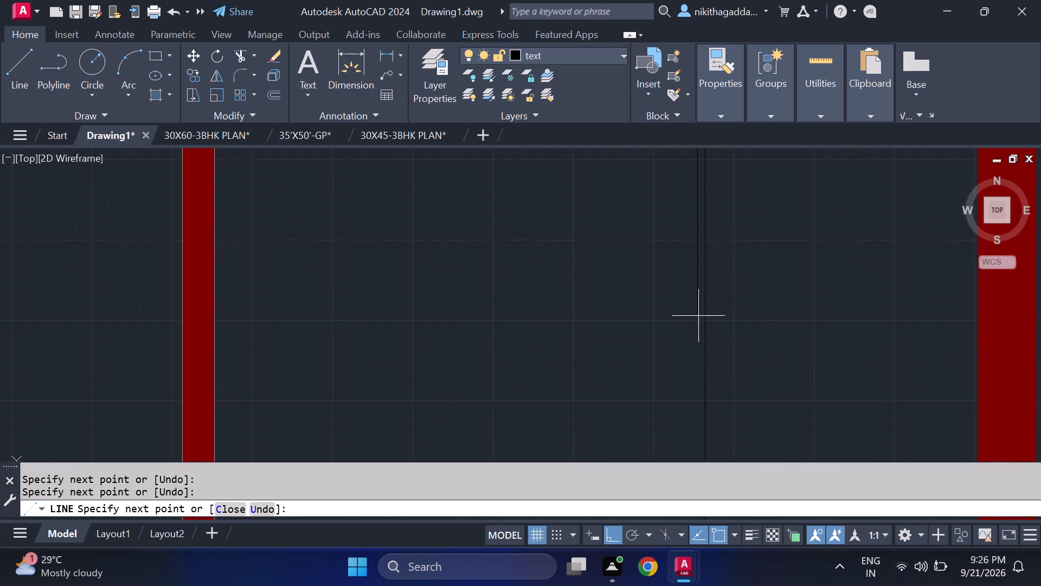
scroll(695, 421, "down", 2)
middle_click_drag(690, 421, 680, 385)
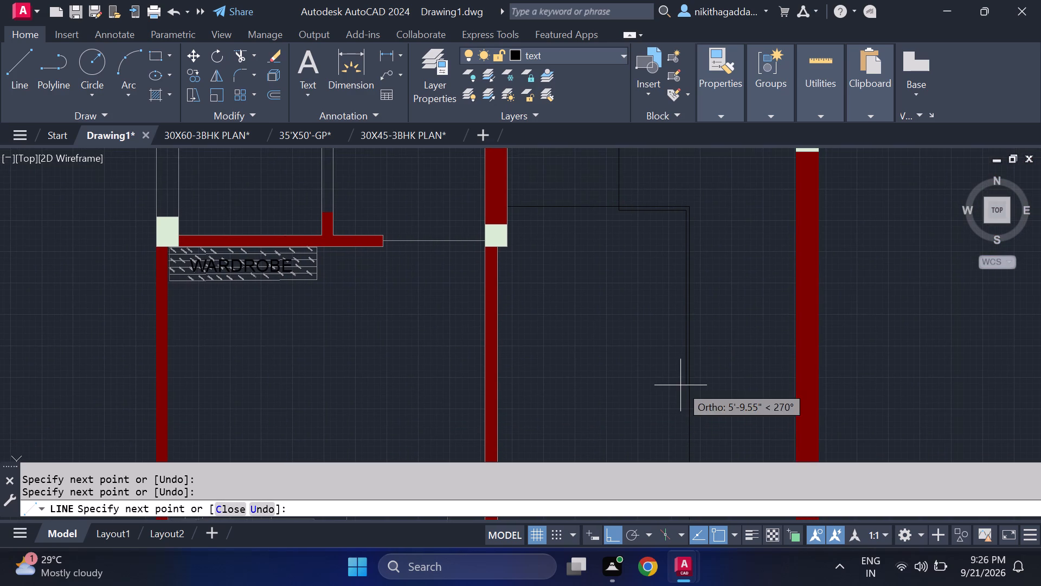
middle_click_drag(683, 409, 655, 286)
scroll(666, 347, "down", 1)
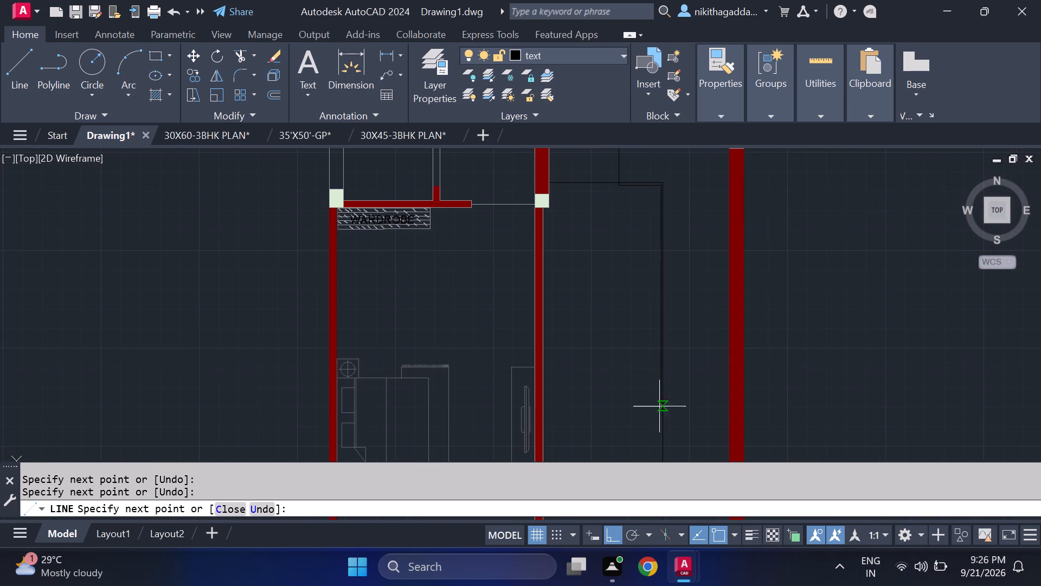
middle_click_drag(658, 416, 642, 249)
scroll(639, 271, "down", 1)
scroll(636, 282, "up", 2)
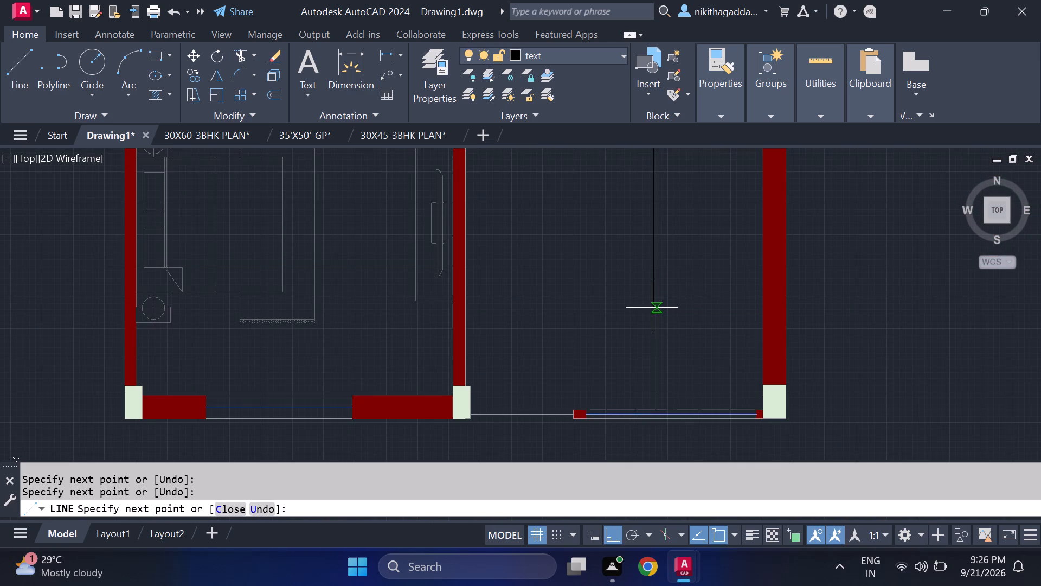
scroll(655, 272, "up", 4)
left_click(654, 275)
scroll(883, 306, "down", 3)
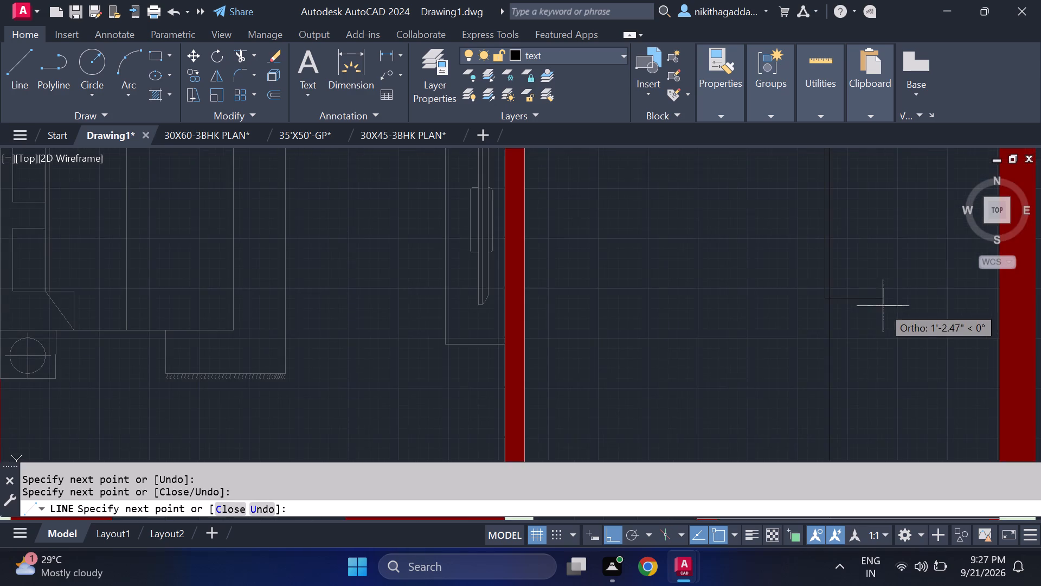
middle_click_drag(883, 306, 697, 294)
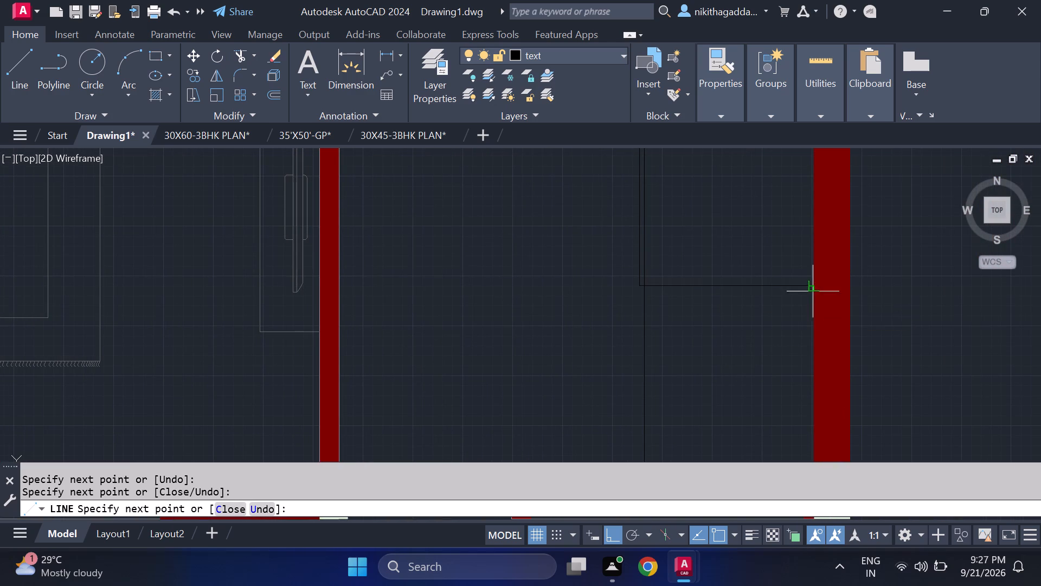
left_click(814, 288)
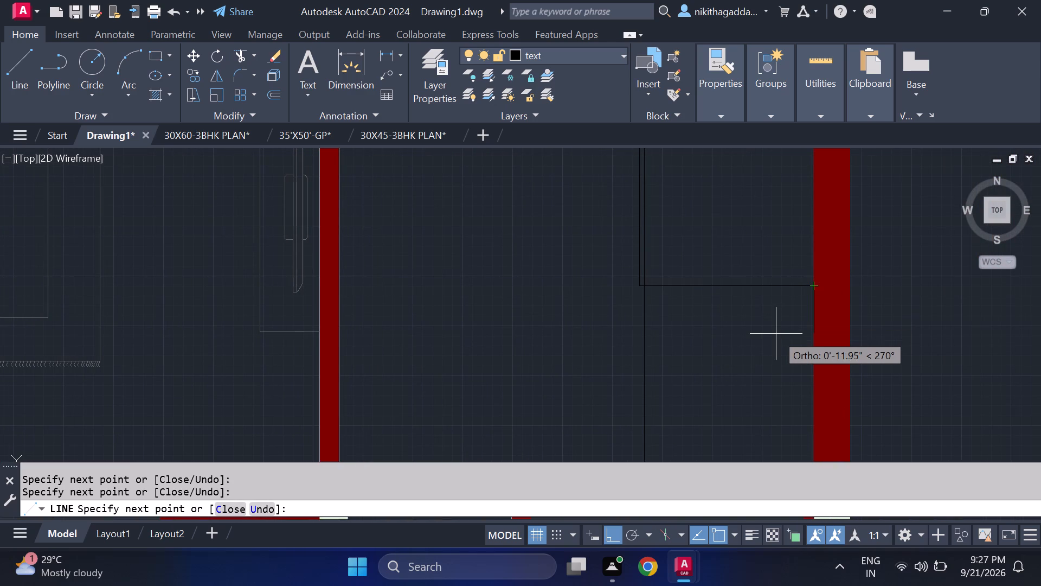
key("Escape")
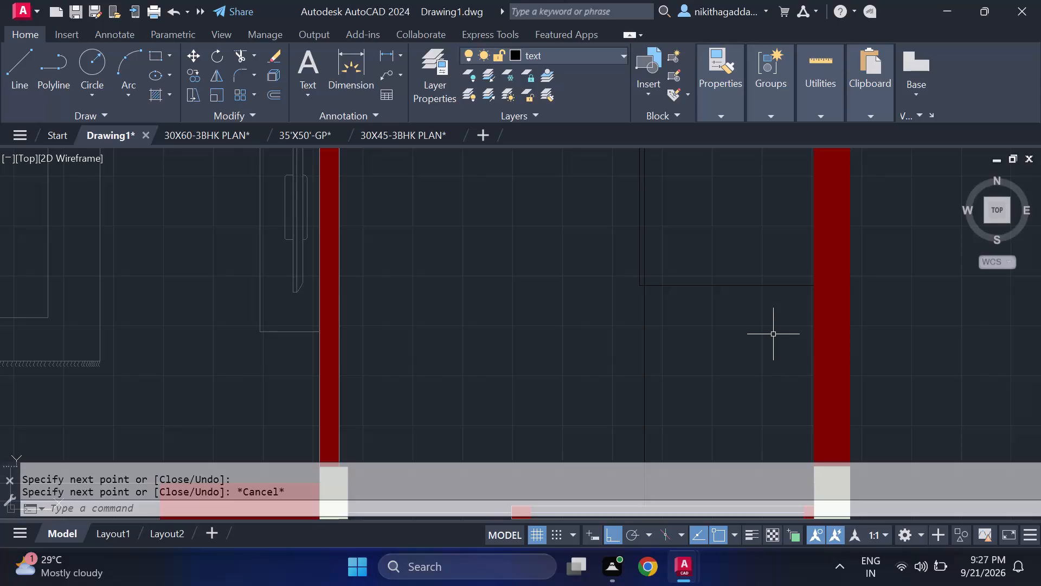
Offset the short vertical line below the sofa-side window repeatedly to the right, making five evenly spaced copies at a distance picked on screen.
scroll(773, 334, "down", 3)
middle_click_drag(735, 257, 684, 388)
scroll(716, 331, "up", 2)
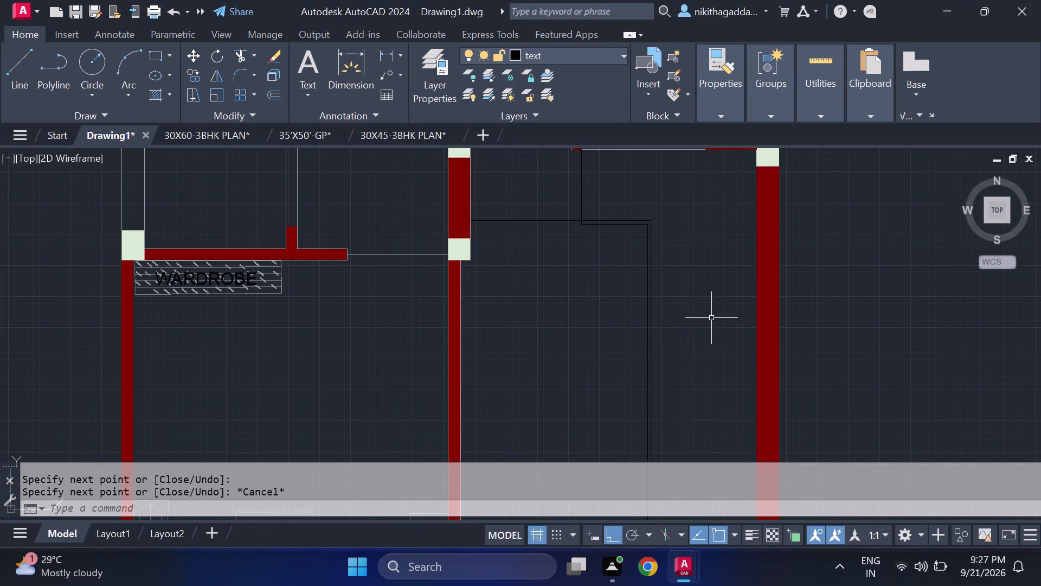
middle_click_drag(707, 311, 721, 406)
type("of")
key("Return")
scroll(623, 274, "up", 2)
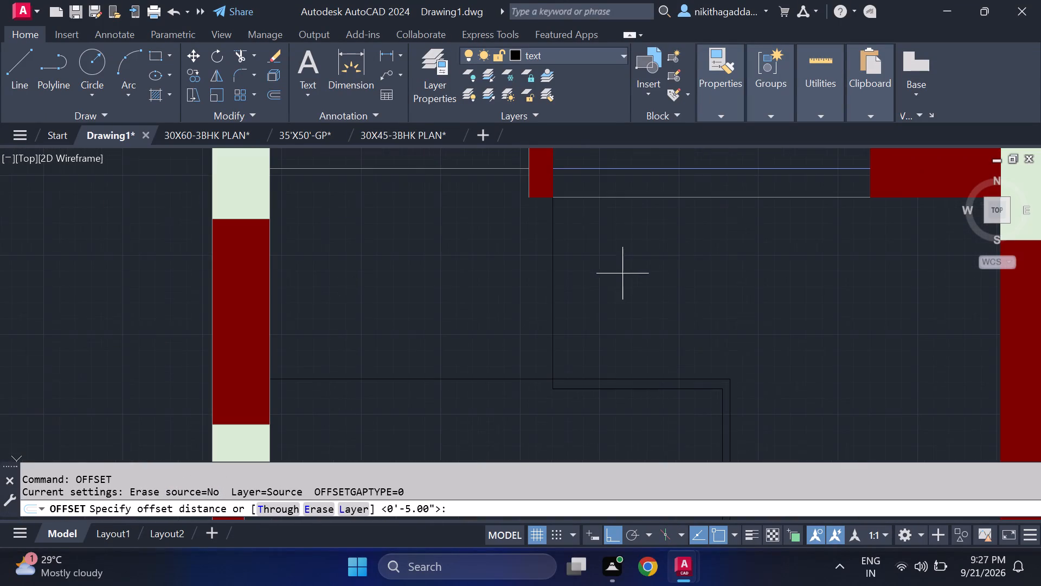
left_click(554, 293)
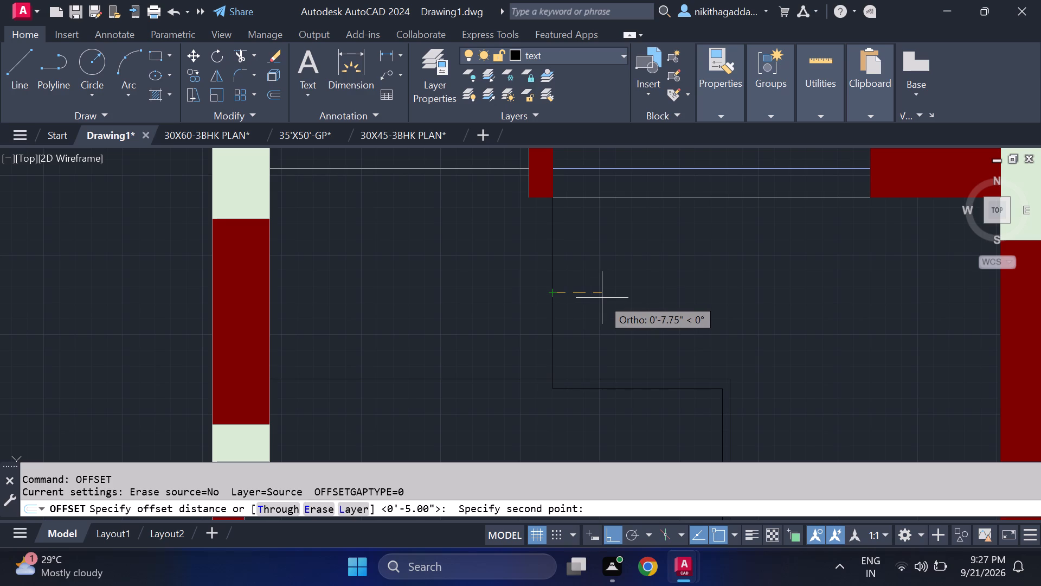
left_click(588, 295)
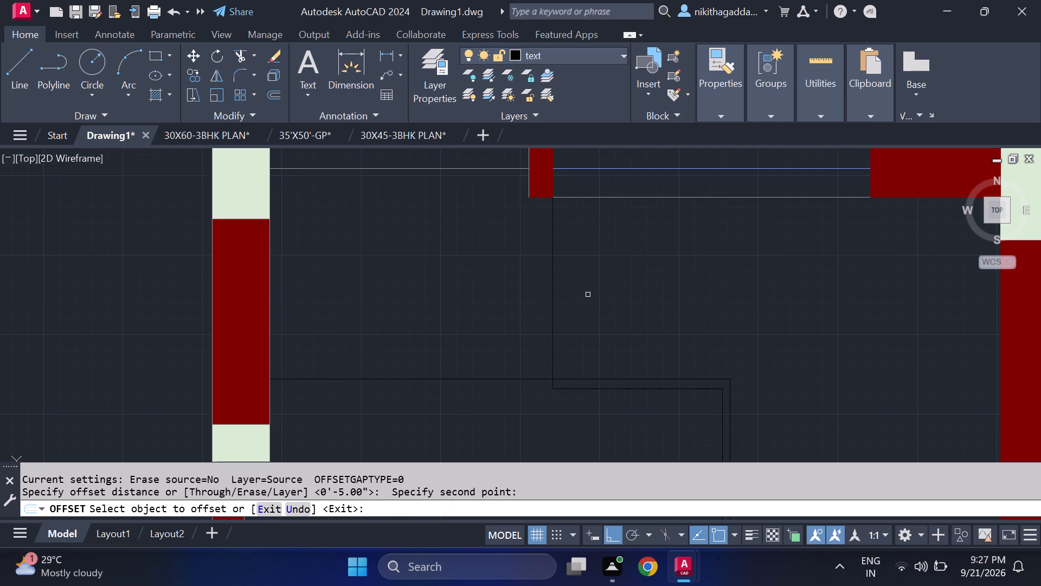
left_click(551, 305)
left_click(603, 308)
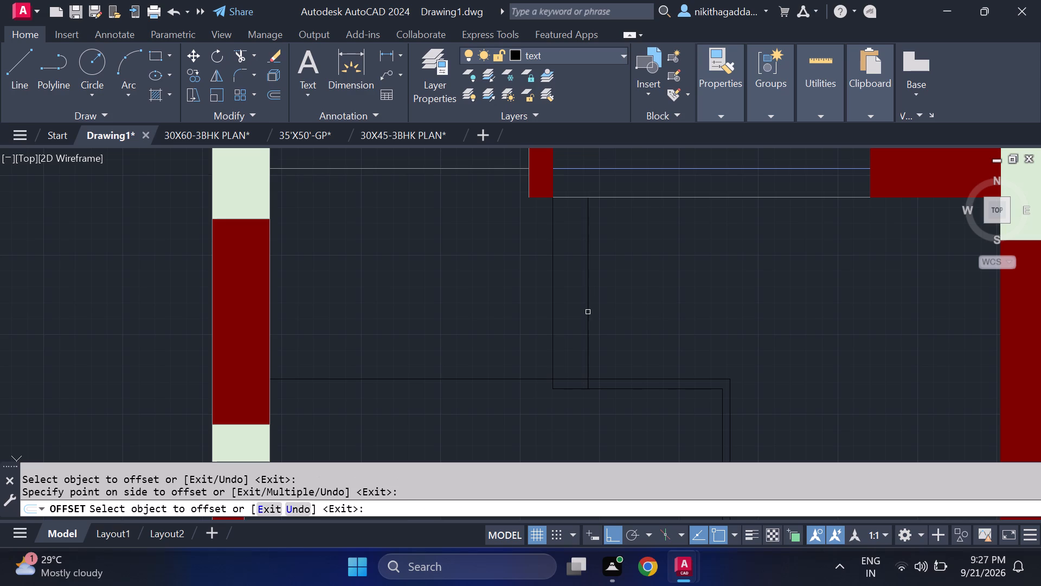
left_click(587, 312)
left_click(635, 311)
left_click(621, 315)
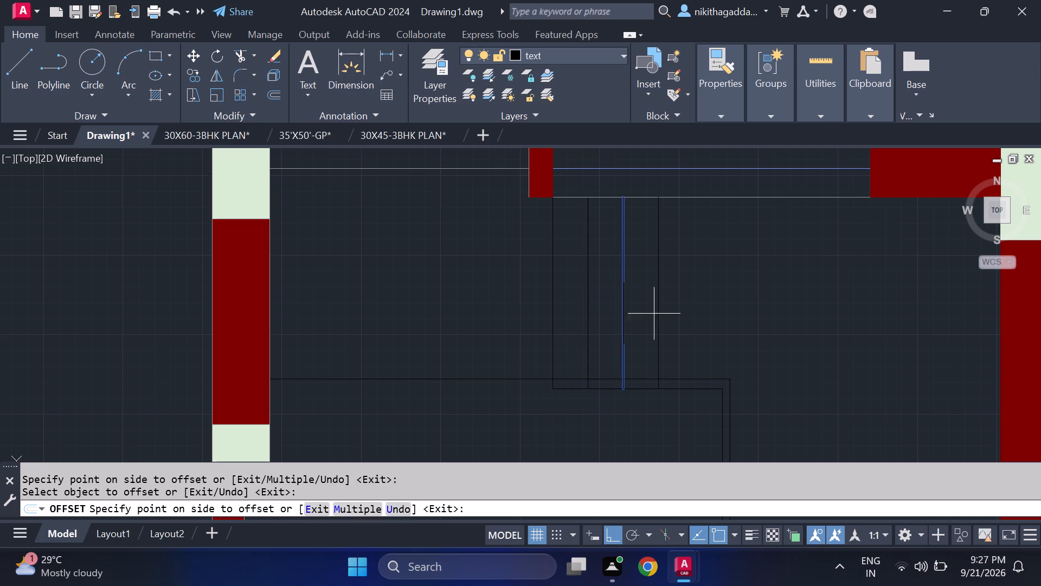
left_click(657, 314)
left_click(657, 314)
left_click(658, 314)
left_click(714, 323)
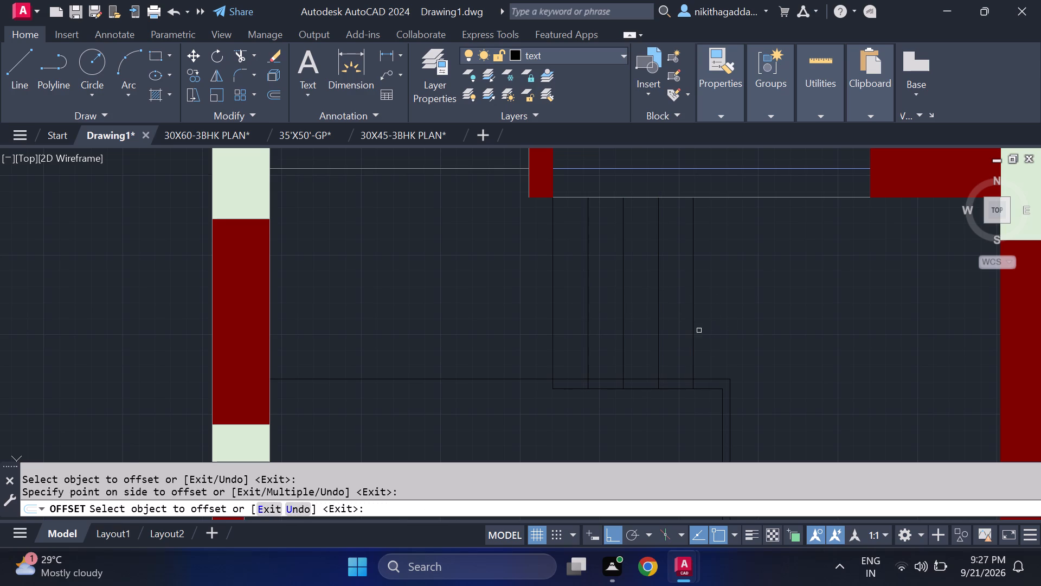
left_click(694, 334)
left_click(739, 335)
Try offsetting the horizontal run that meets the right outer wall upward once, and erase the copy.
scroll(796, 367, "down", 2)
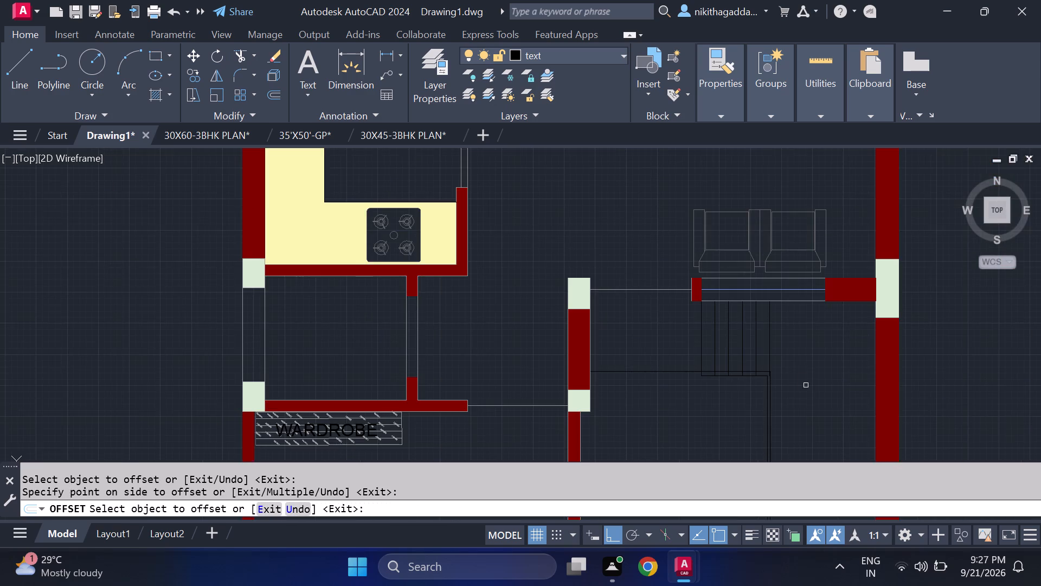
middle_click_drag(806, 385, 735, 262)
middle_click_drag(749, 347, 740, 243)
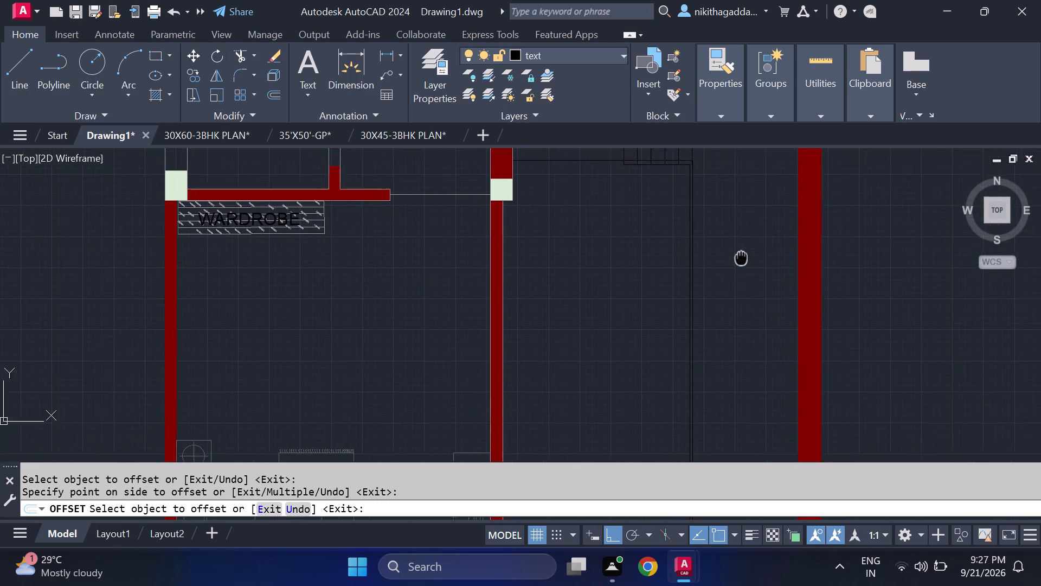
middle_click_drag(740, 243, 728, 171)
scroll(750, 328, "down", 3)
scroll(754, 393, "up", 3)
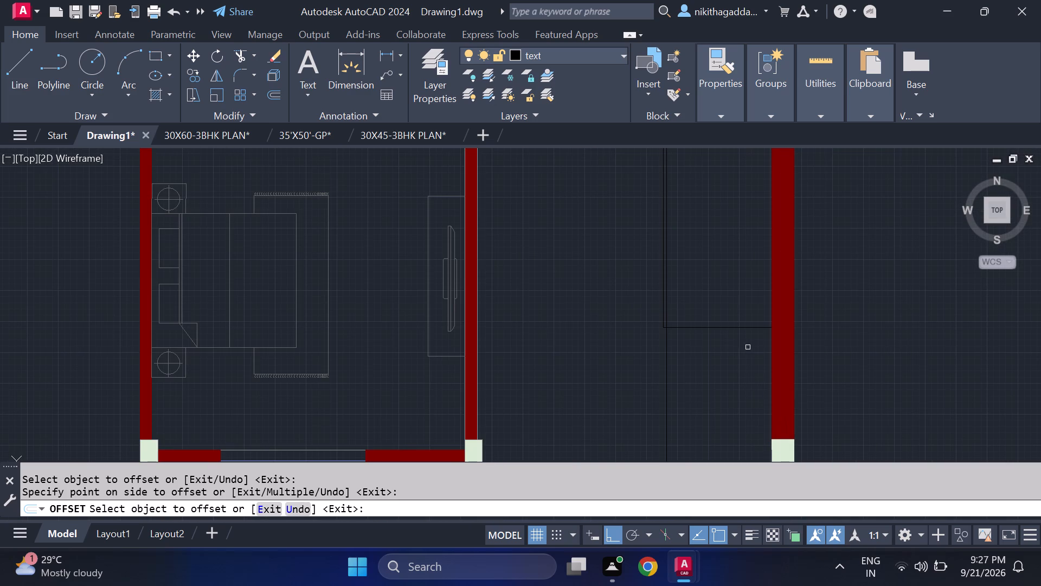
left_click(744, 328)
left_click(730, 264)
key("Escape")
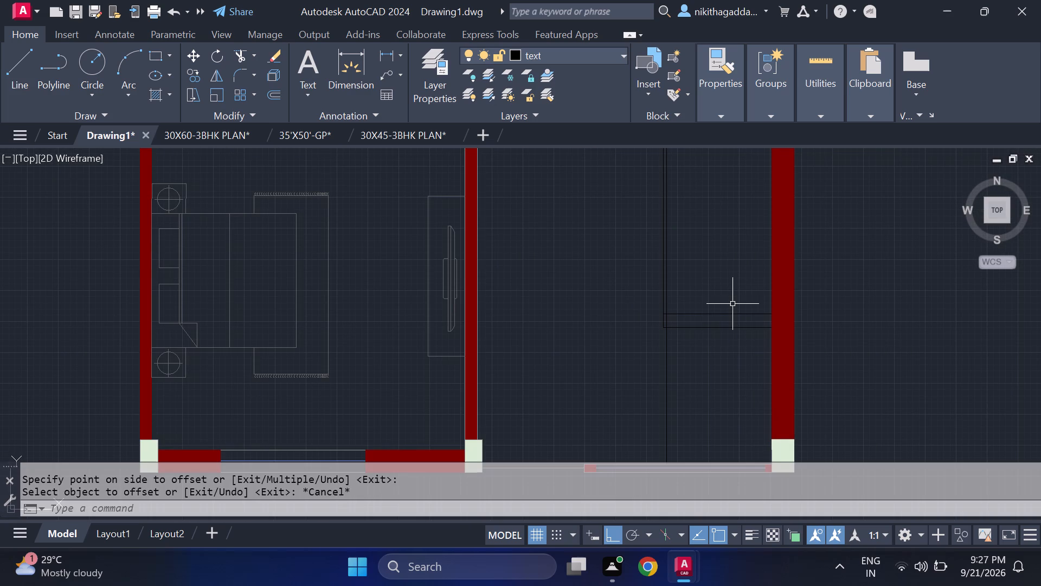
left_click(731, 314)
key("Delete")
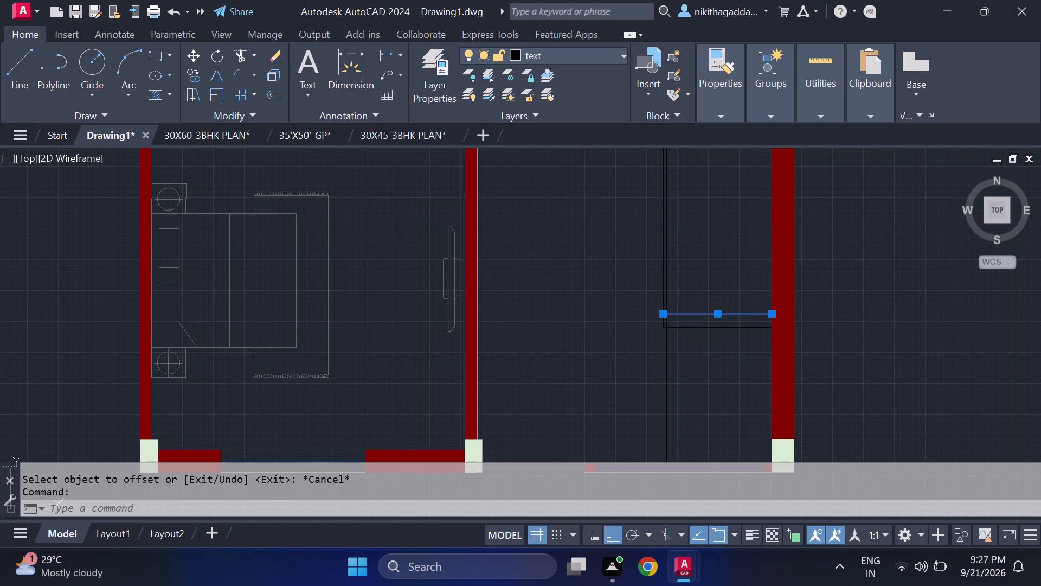
Move the rightmost offset line from its lower end to the corner where the first line turns downward.
scroll(721, 308, "down", 2)
middle_click_drag(663, 278, 671, 406)
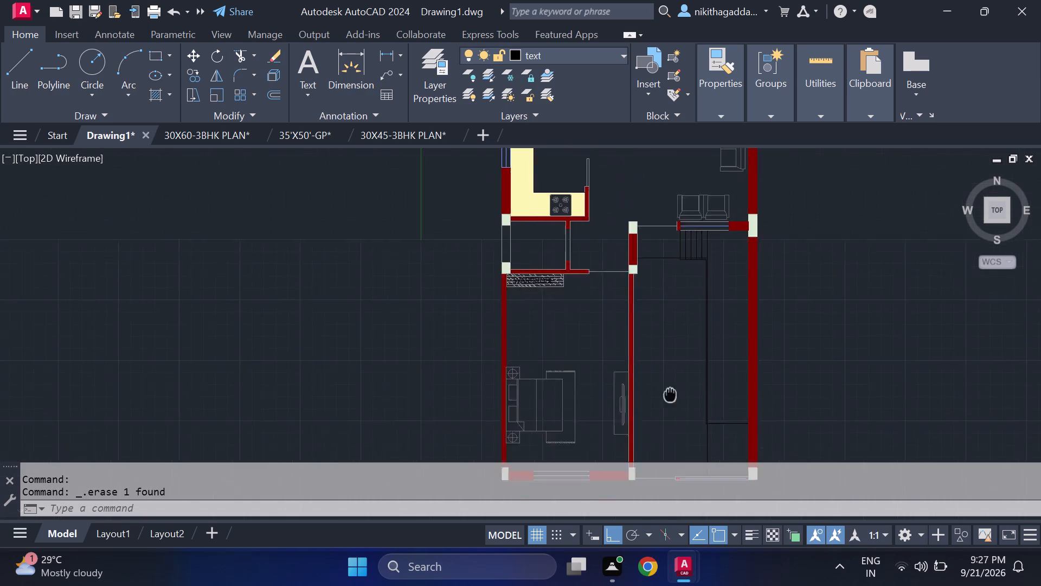
middle_click_drag(671, 406, 674, 444)
scroll(705, 302, "up", 4)
scroll(738, 380, "up", 2)
left_click(763, 373)
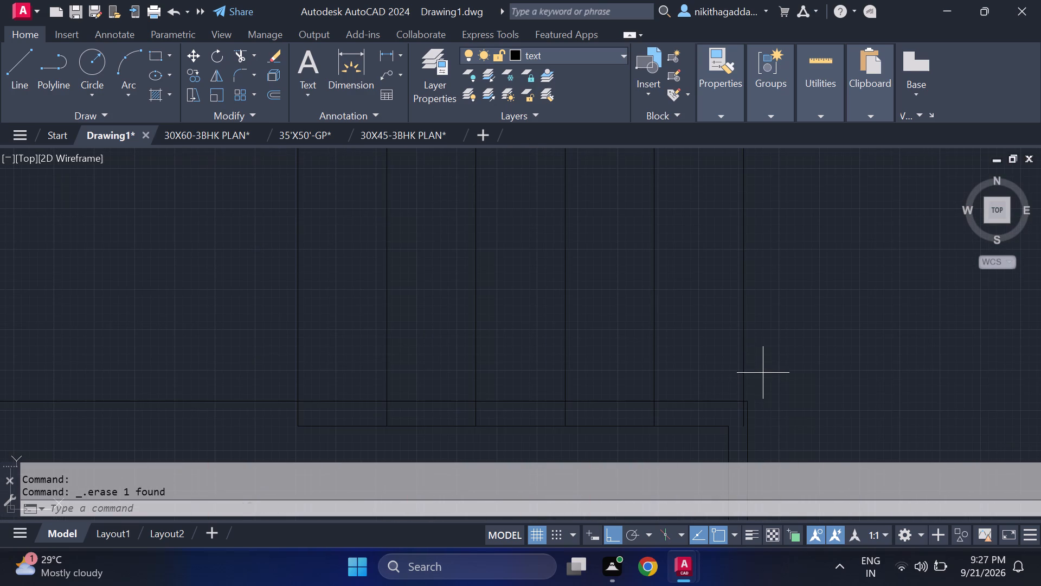
left_click(727, 387)
key("m")
key("Return")
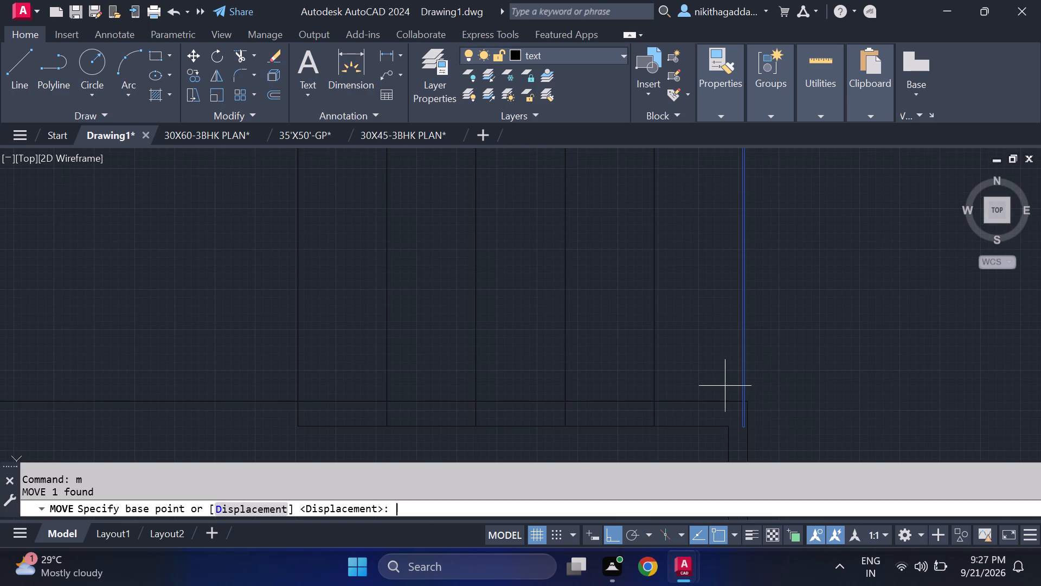
scroll(735, 430, "up", 2)
left_click(747, 428)
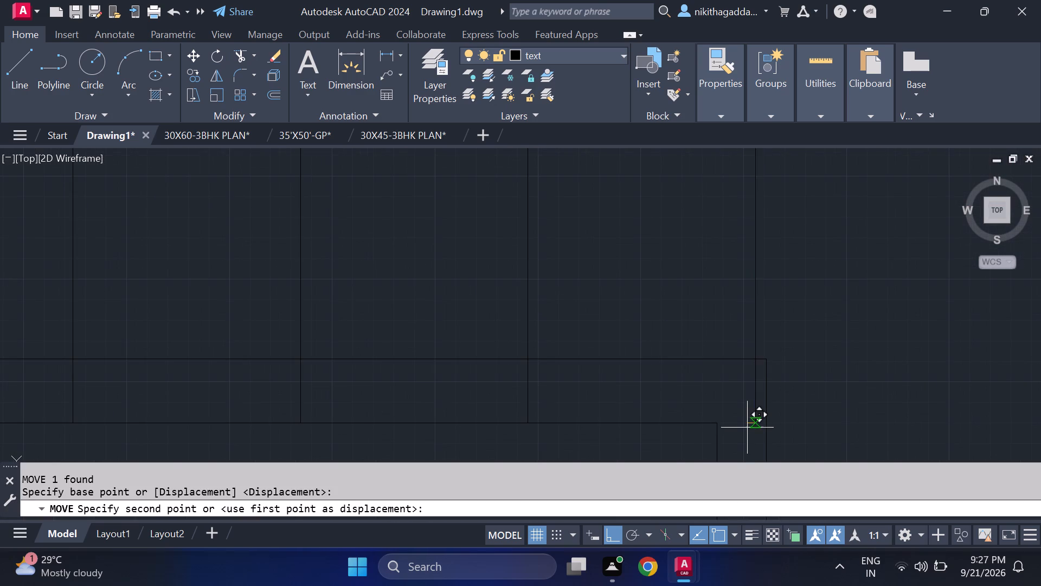
scroll(767, 416, "up", 2)
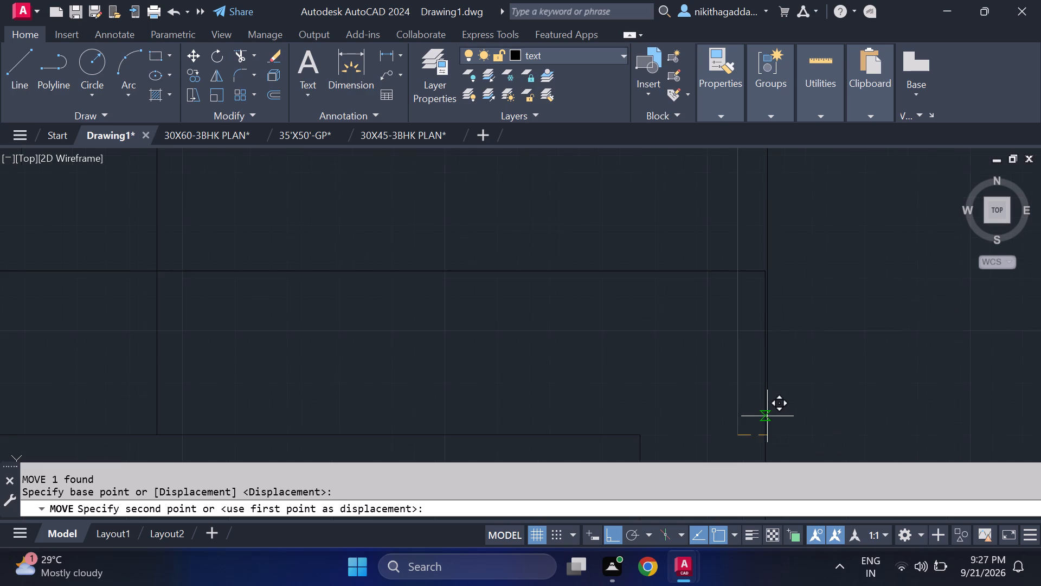
left_click(767, 270)
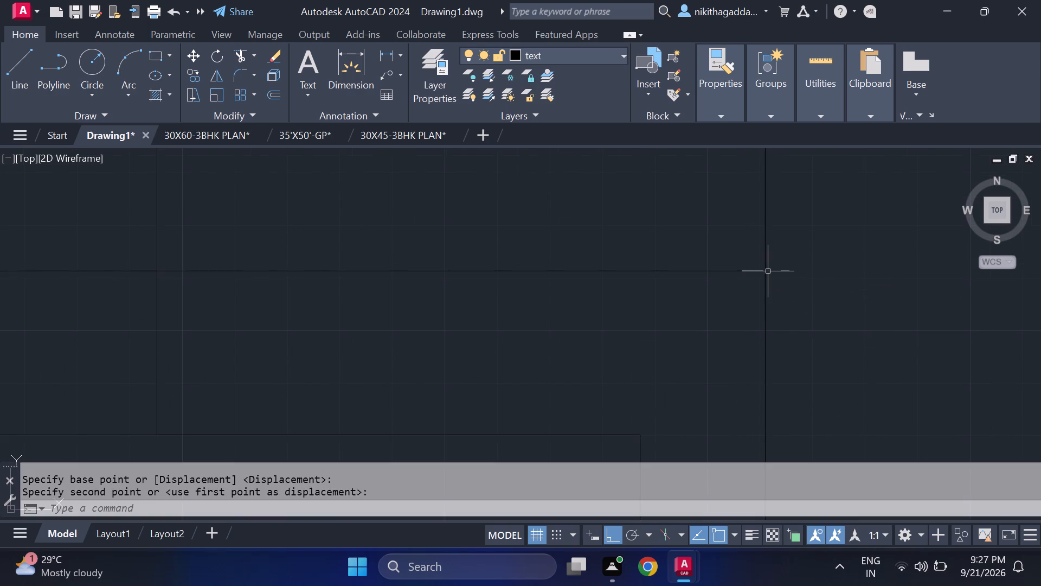
Trim the overlapping linework around the evenly spaced vertical lines below the sofa-side window.
scroll(840, 310, "down", 7)
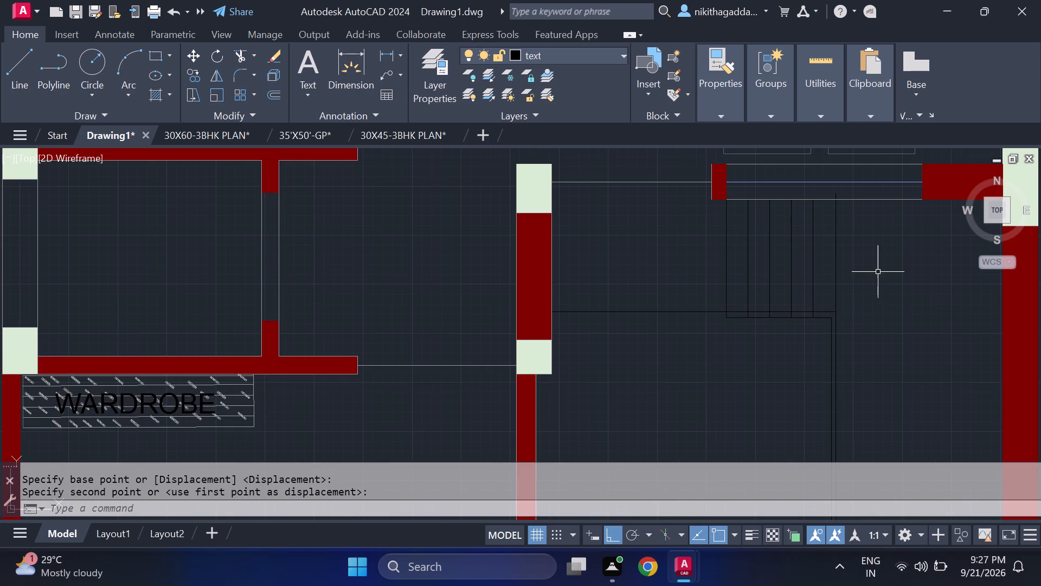
type("tr")
key("Return")
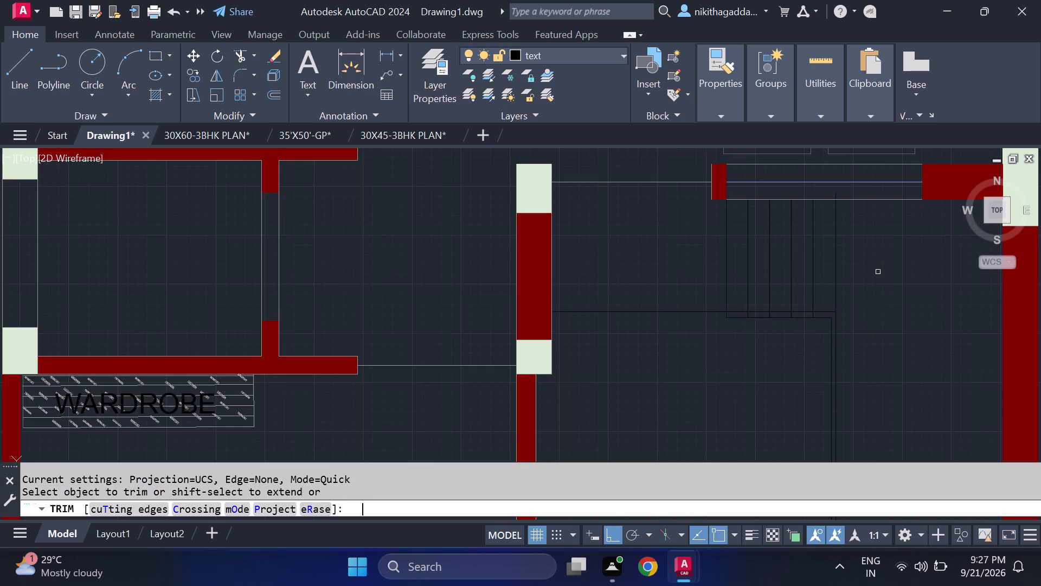
Trim the ends of the evenly spaced vertical lines that project between the two closely spaced horizontal lines below the sofa-side window.
scroll(870, 278, "up", 3)
middle_click_drag(731, 401, 784, 292)
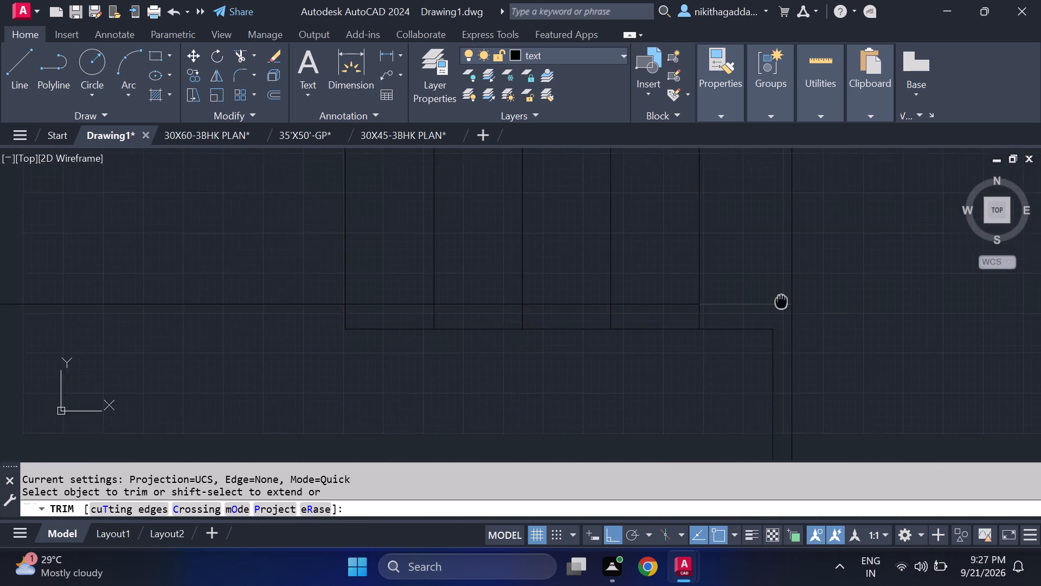
middle_click_drag(784, 292, 785, 288)
scroll(739, 316, "up", 2)
left_click_drag(695, 280, 521, 279)
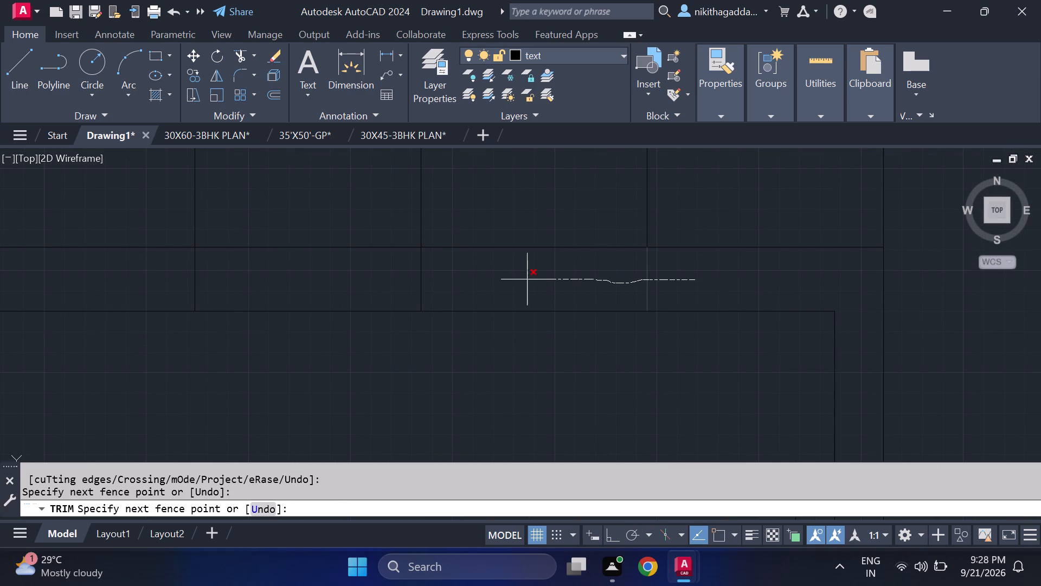
left_click_drag(521, 279, 138, 277)
scroll(157, 294, "down", 3)
middle_click_drag(182, 296, 311, 301)
scroll(225, 303, "up", 3)
left_click_drag(340, 270, 280, 281)
scroll(312, 297, "down", 4)
middle_click_drag(369, 345, 377, 388)
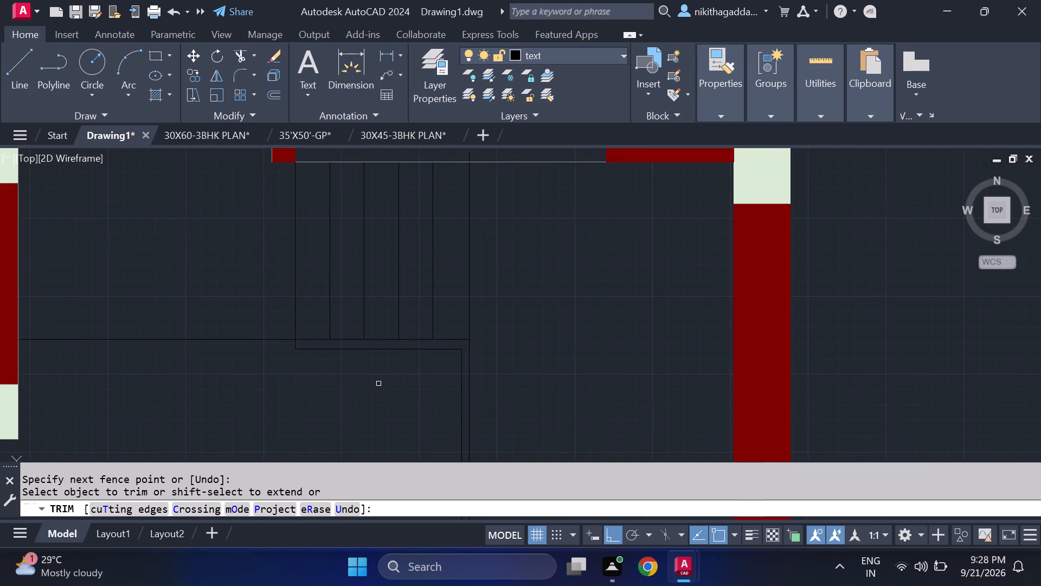
Trim the end of the rightmost vertical line that projects into the sofa-side window.
middle_click_drag(479, 209, 497, 308)
scroll(498, 249, "up", 2)
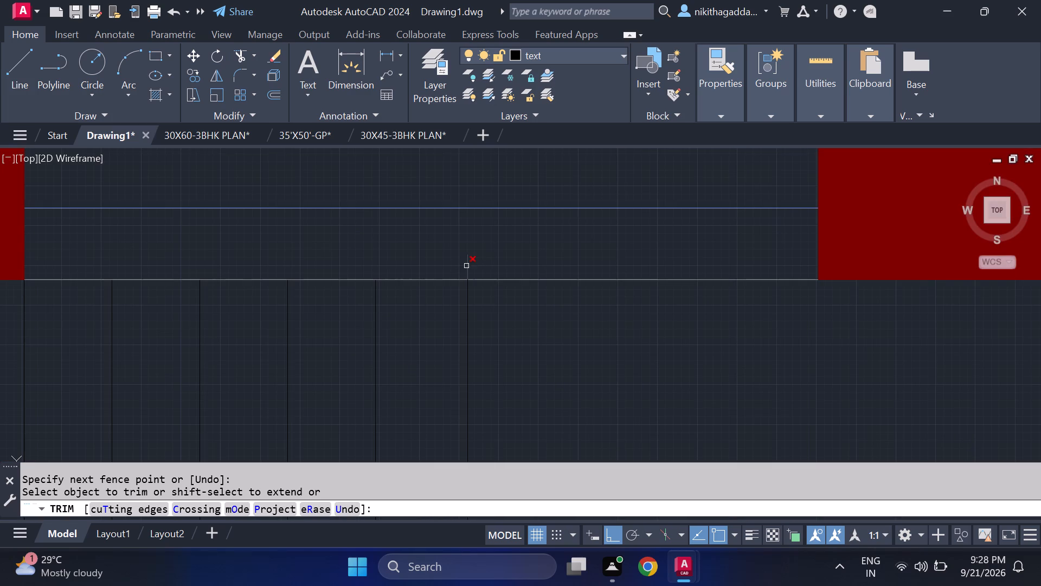
left_click(466, 266)
scroll(545, 320, "down", 5)
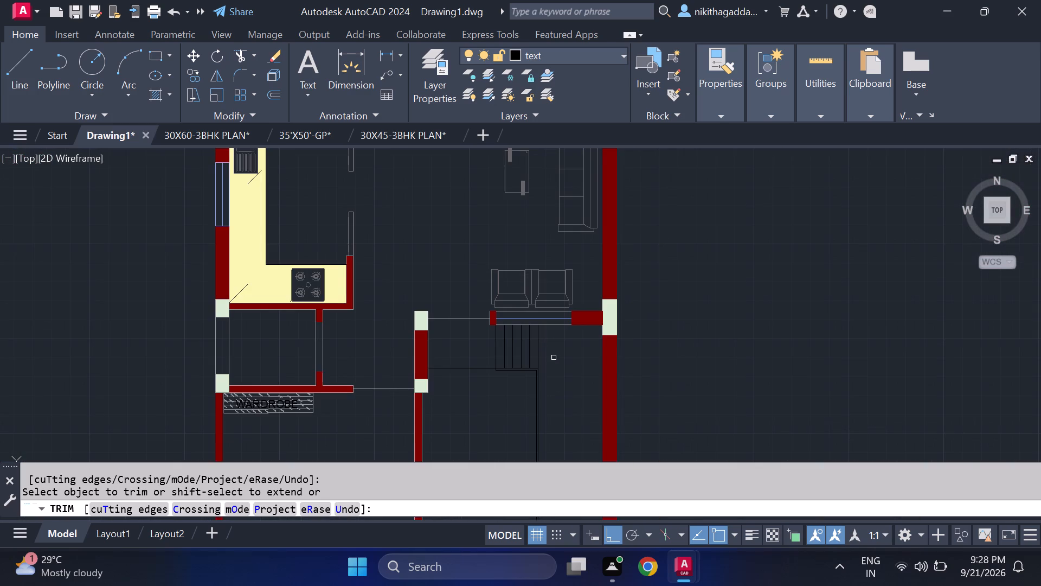
middle_click_drag(546, 356, 494, 259)
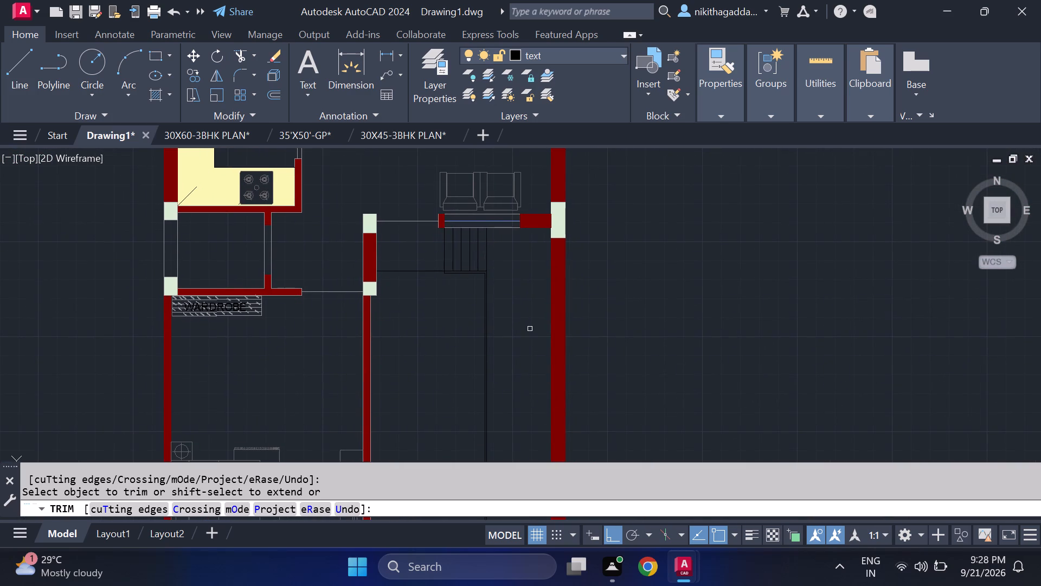
key("Escape")
Draw a horizontal line about 3.5 feet long from the foot of the rightmost vertical line to the right outer wall.
key("l")
key("Return")
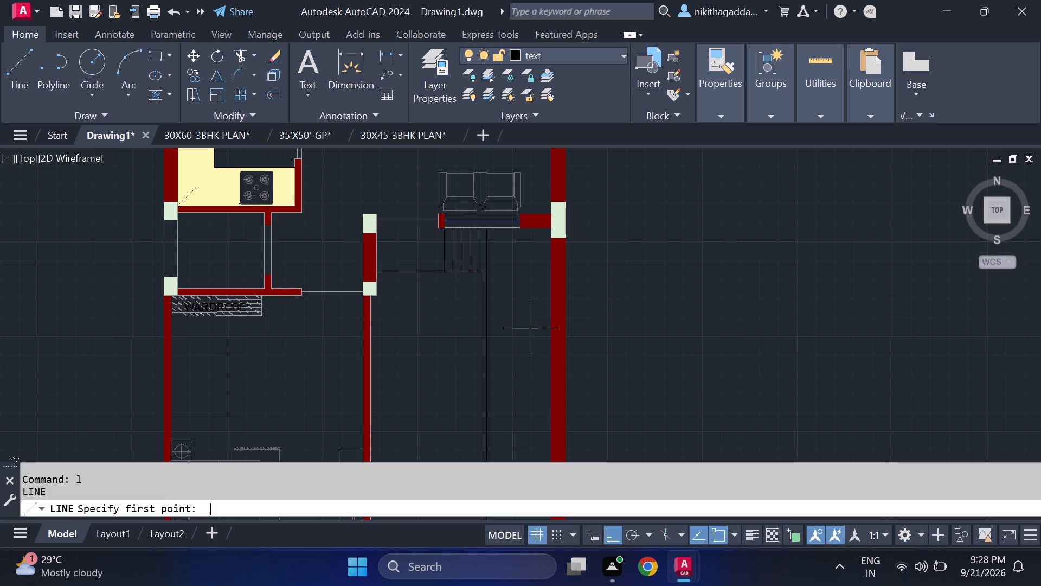
scroll(506, 270, "up", 2)
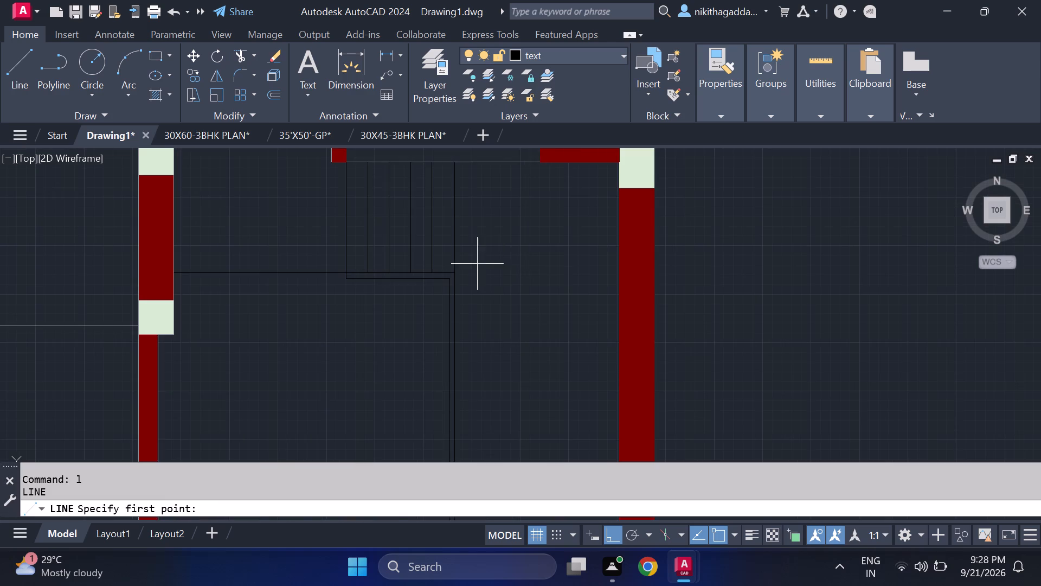
scroll(466, 270, "up", 3)
left_click(418, 282)
scroll(632, 288, "down", 4)
middle_click_drag(664, 294, 531, 314)
scroll(564, 314, "up", 3)
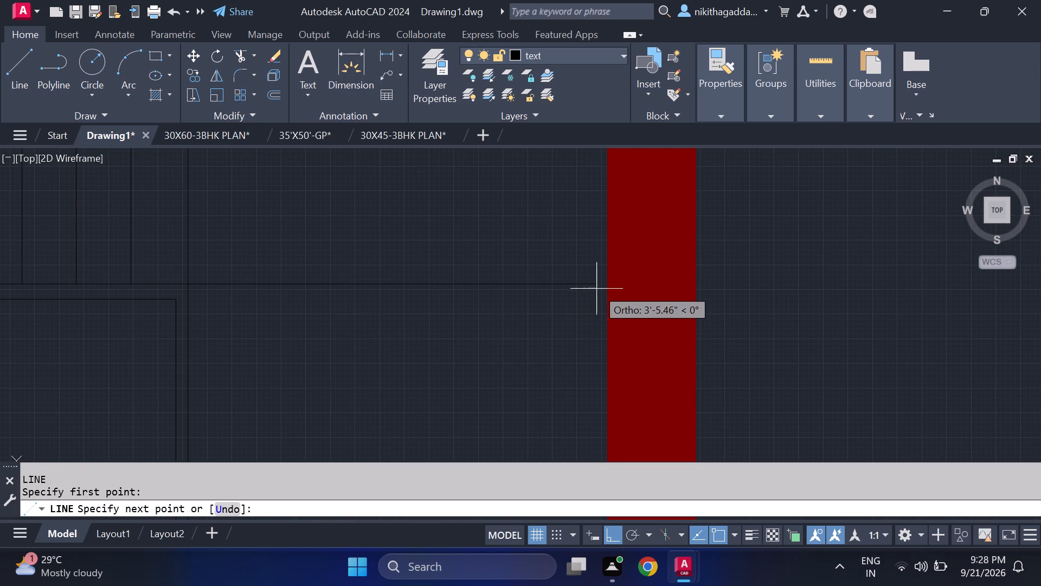
left_click(602, 288)
key("Escape")
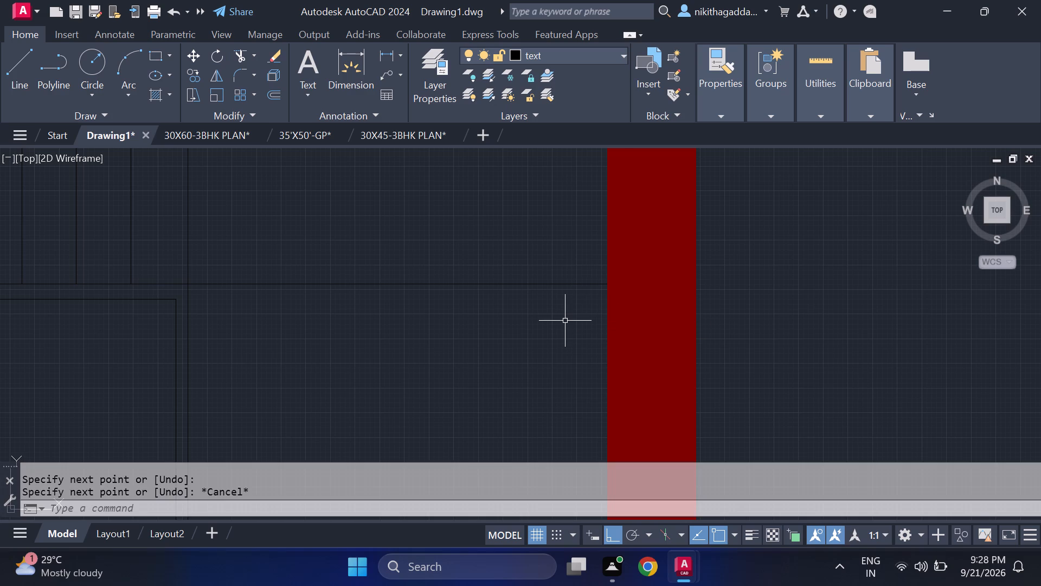
Offset the new horizontal line at the right outer wall downward, making two evenly spaced copies at a distance picked on screen.
scroll(569, 319, "down", 3)
middle_click_drag(523, 362, 544, 205)
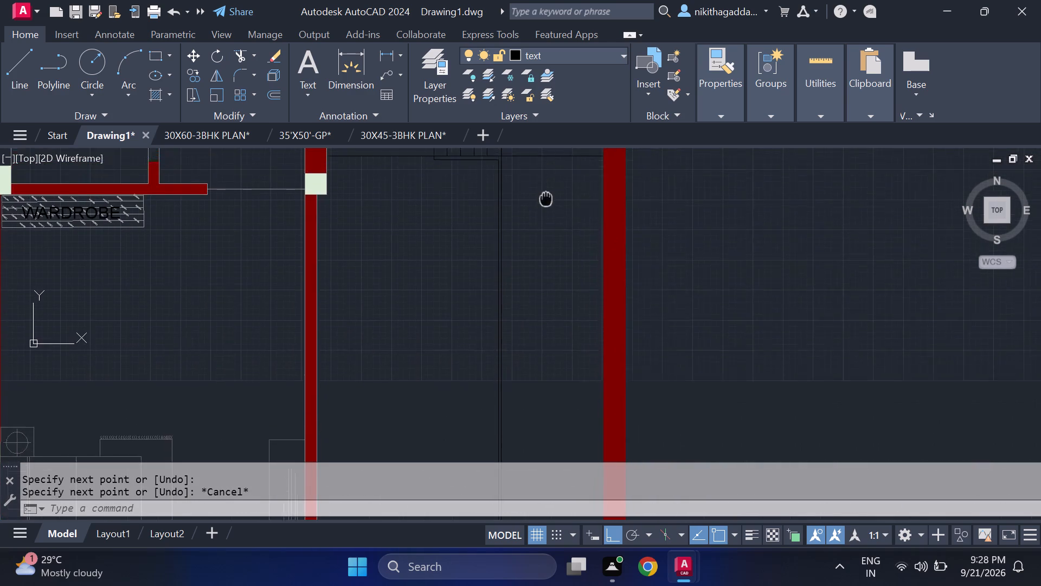
middle_click_drag(544, 205, 544, 220)
scroll(580, 274, "down", 3)
scroll(587, 292, "up", 1)
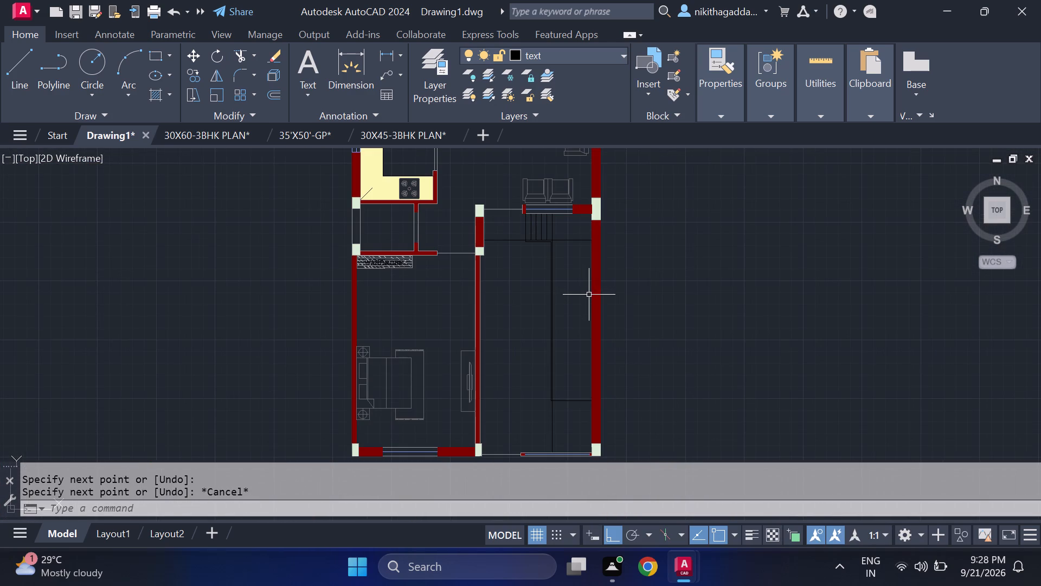
type("of")
key("Return")
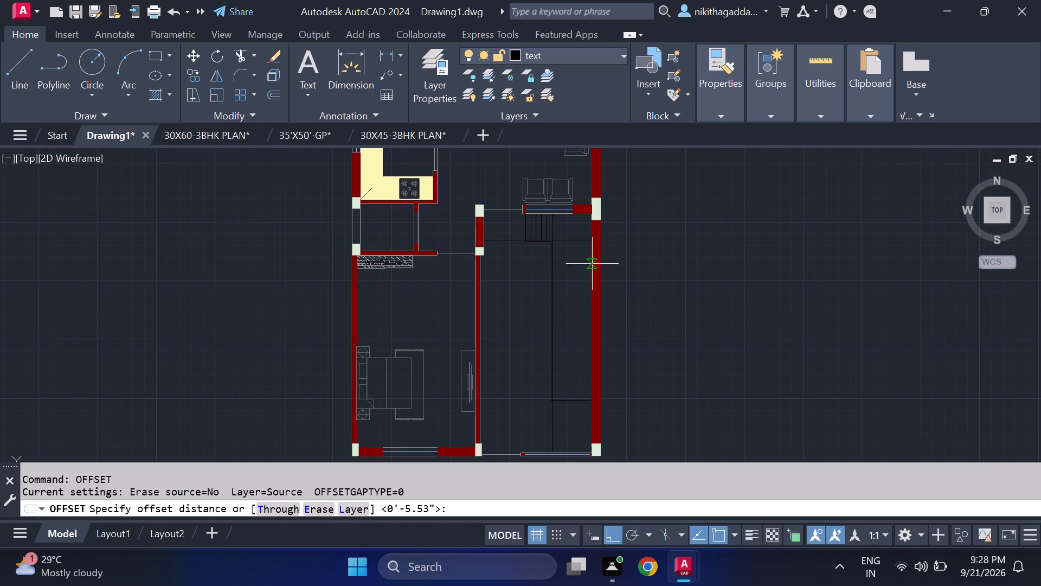
scroll(558, 215, "up", 2)
left_click(592, 277)
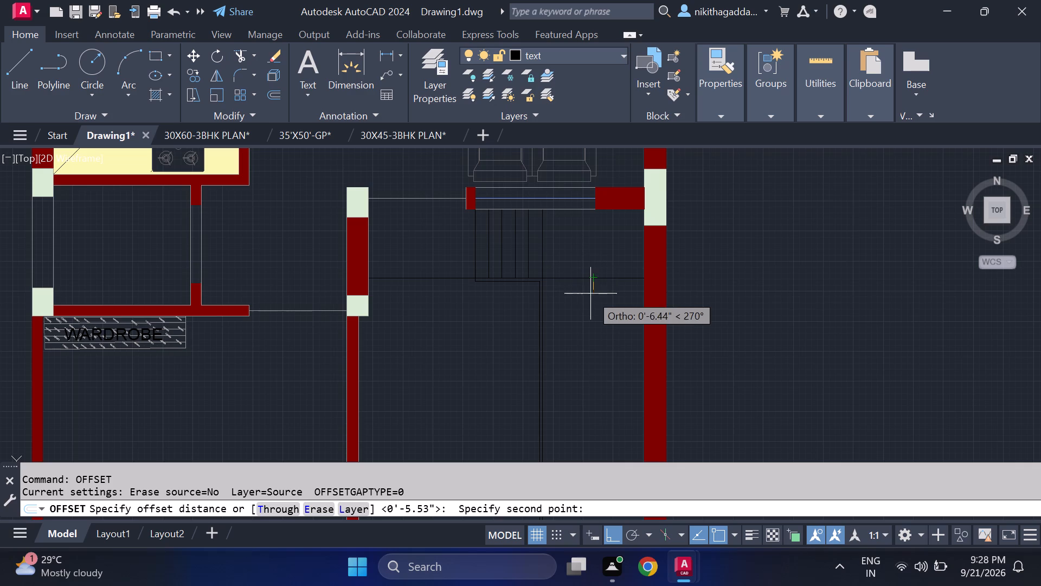
scroll(594, 294, "up", 2)
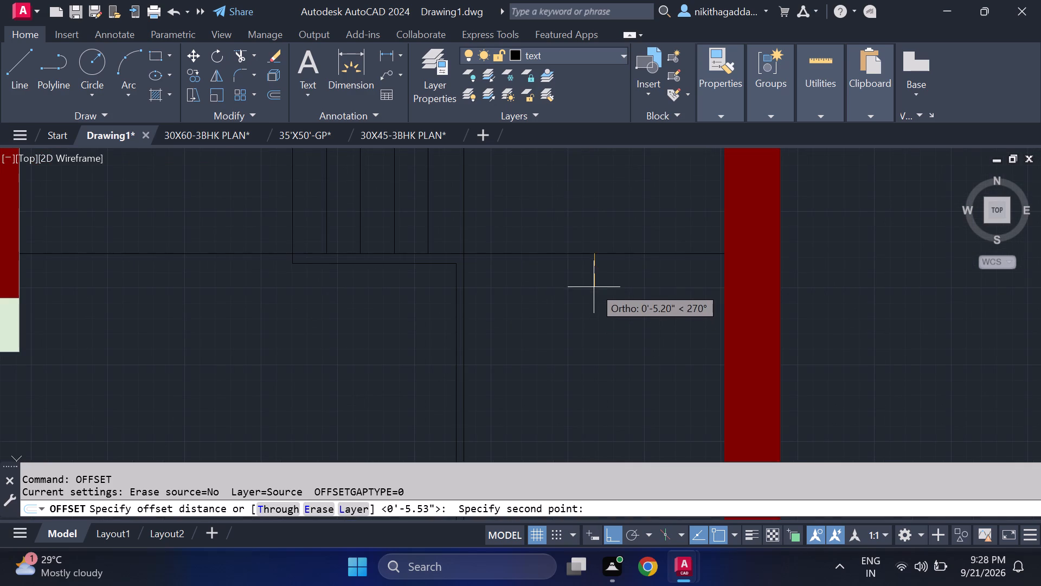
left_click(592, 299)
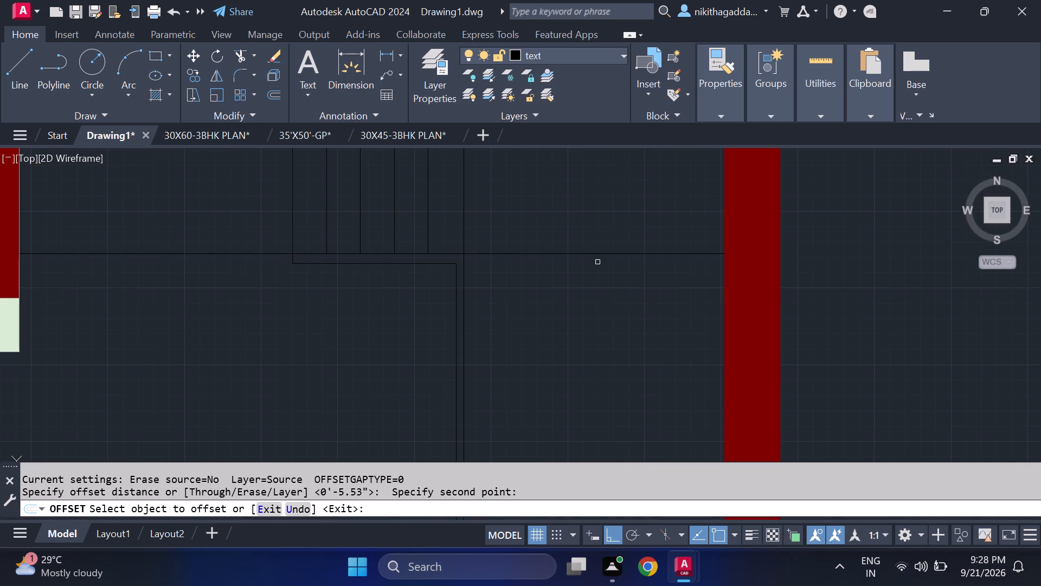
left_click(600, 254)
left_click(596, 349)
left_click(594, 302)
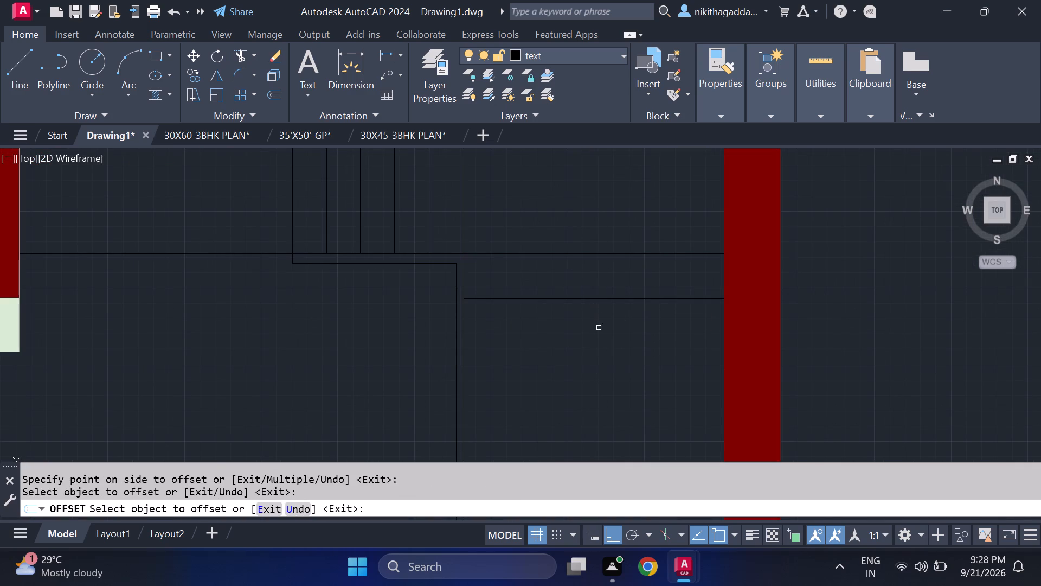
left_click(600, 300)
scroll(606, 394, "down", 2)
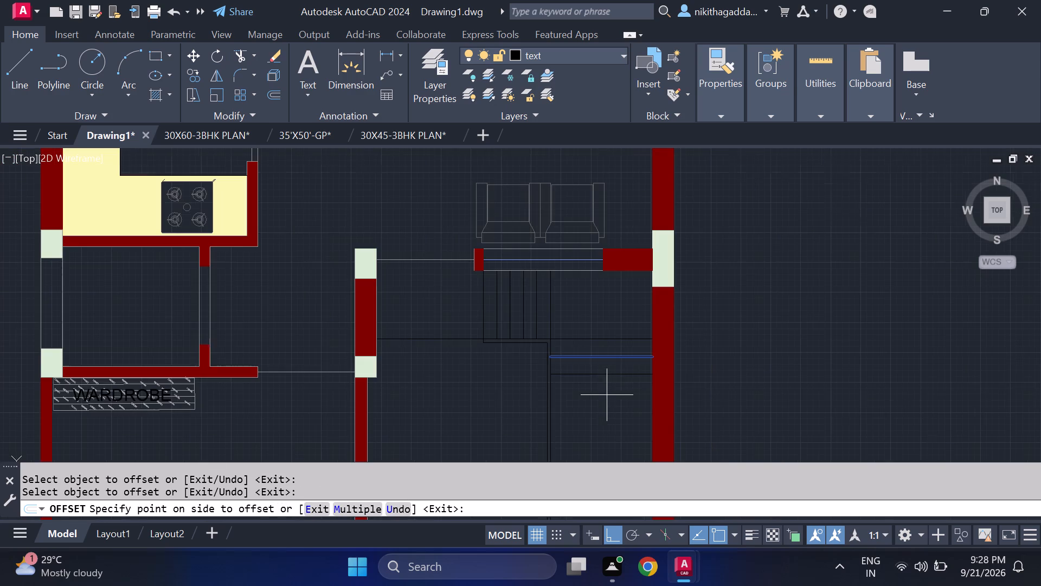
left_click(607, 397)
Offset the lowest horizontal copy downward repeatedly at the same distance, adding four more tread lines along the right outer wall.
scroll(612, 401, "down", 1)
middle_click_drag(612, 403, 613, 281)
middle_click_drag(605, 240, 599, 333)
scroll(614, 377, "down", 2)
middle_click_drag(609, 379, 607, 274)
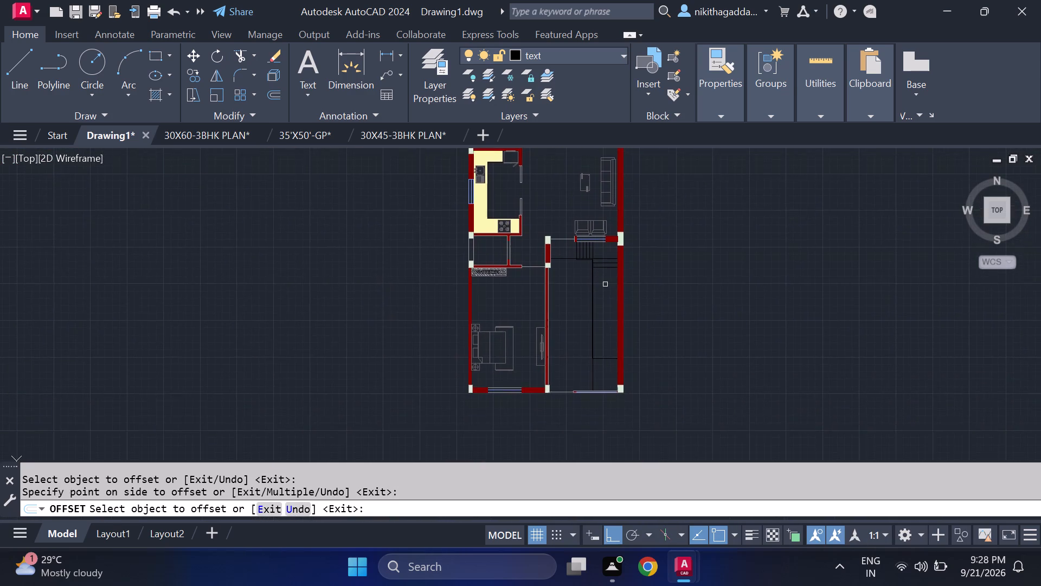
scroll(605, 284, "up", 2)
left_click(617, 243)
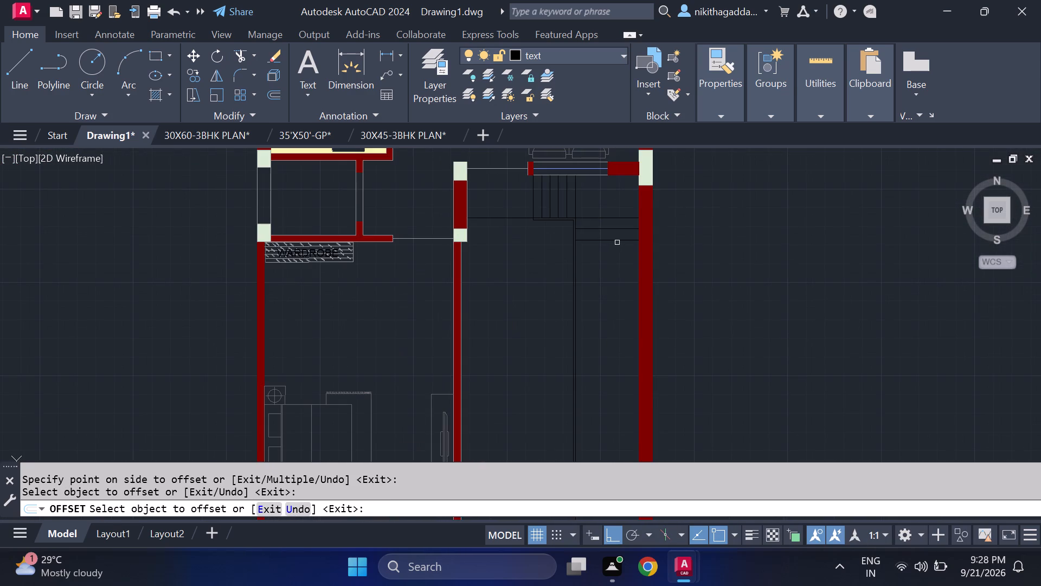
left_click(617, 241)
left_click(615, 333)
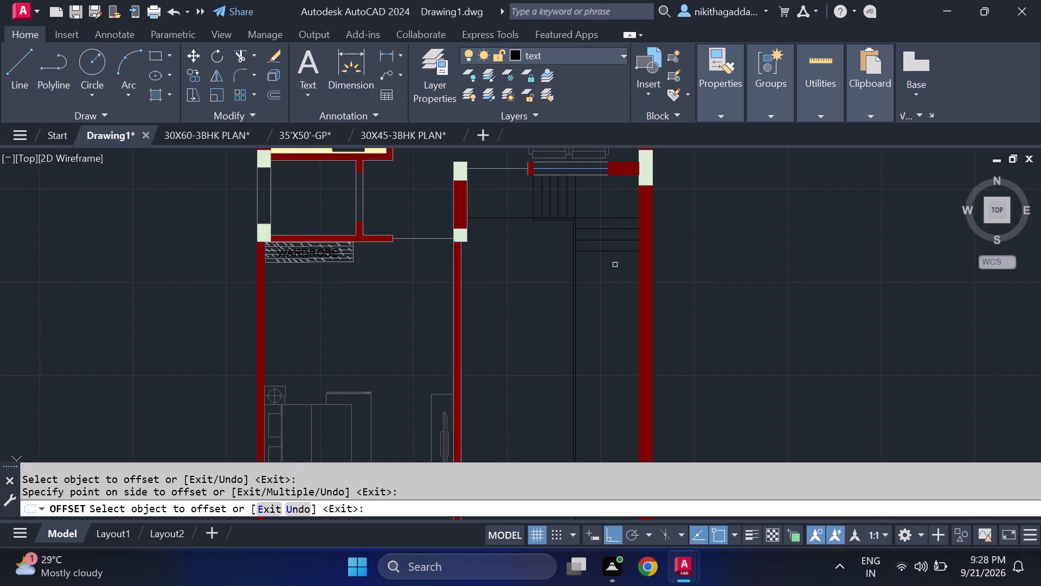
left_click(615, 251)
left_click(610, 331)
left_click(619, 262)
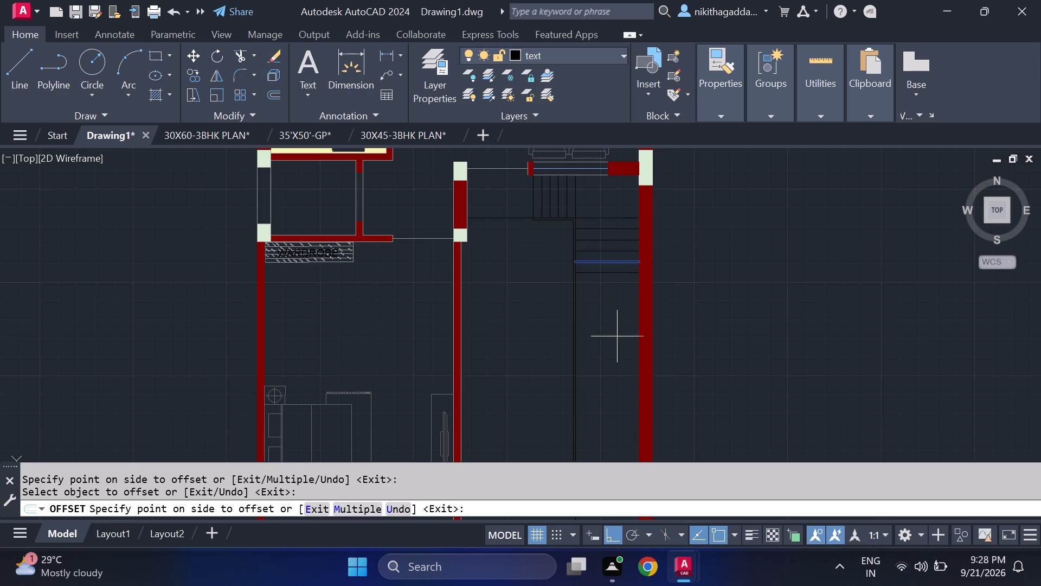
left_click_drag(617, 343, 617, 337)
left_click(616, 272)
left_click(615, 315)
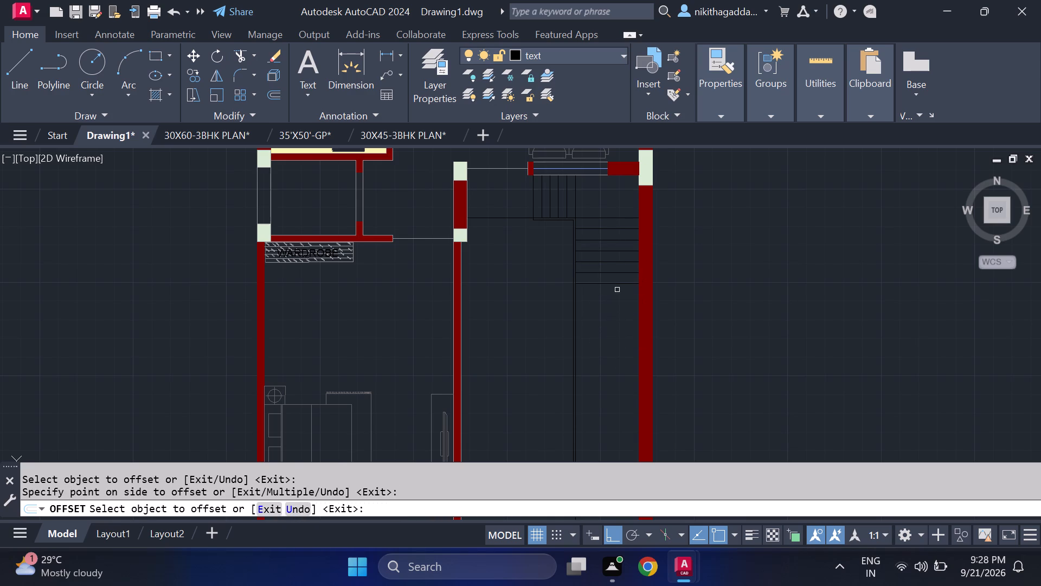
Extend the flight downward with six more horizontal tread lines, each offset from the previous one at the same distance.
left_click(619, 283)
left_click(612, 340)
left_click(619, 296)
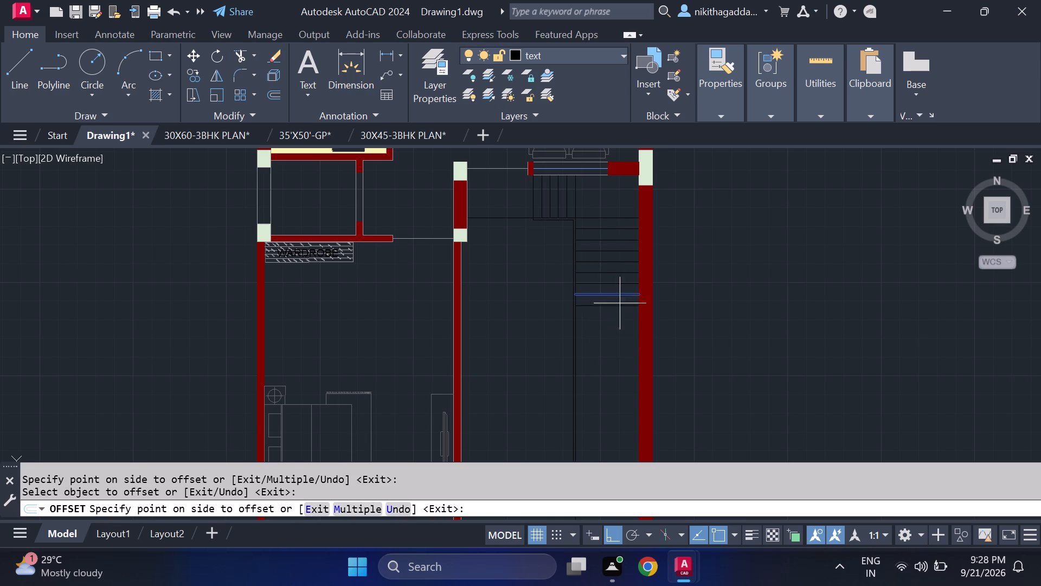
left_click(615, 354)
left_click(621, 304)
left_click_drag(613, 375, 613, 371)
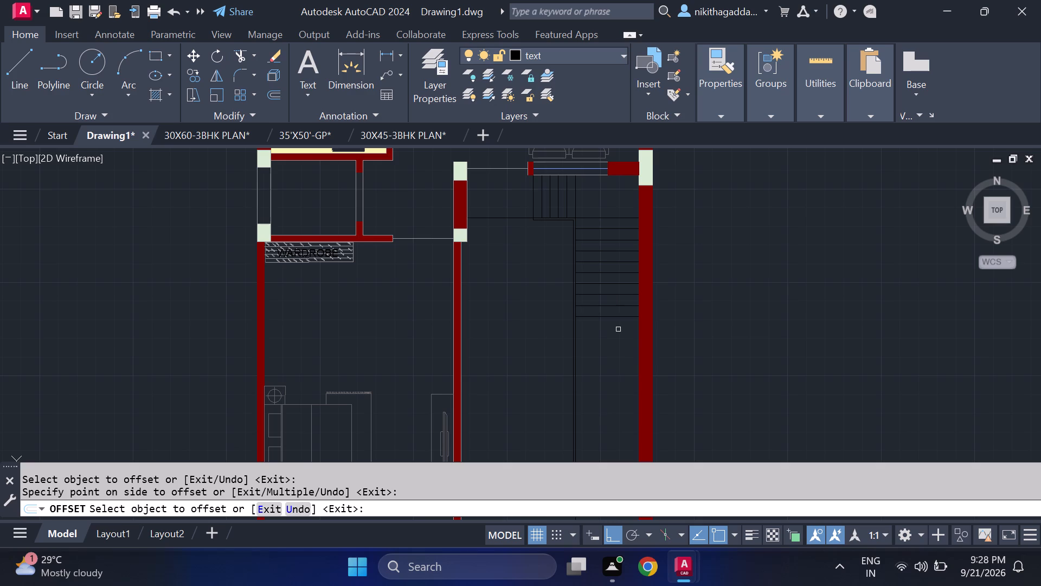
left_click(621, 319)
left_click(618, 366)
left_click(617, 324)
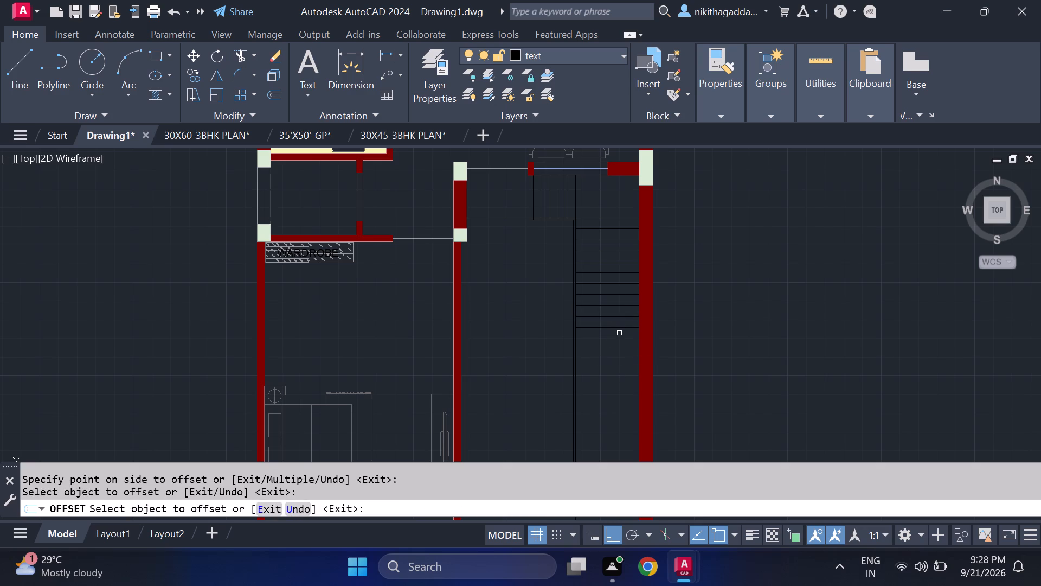
left_click(622, 328)
left_click(619, 375)
left_click(621, 337)
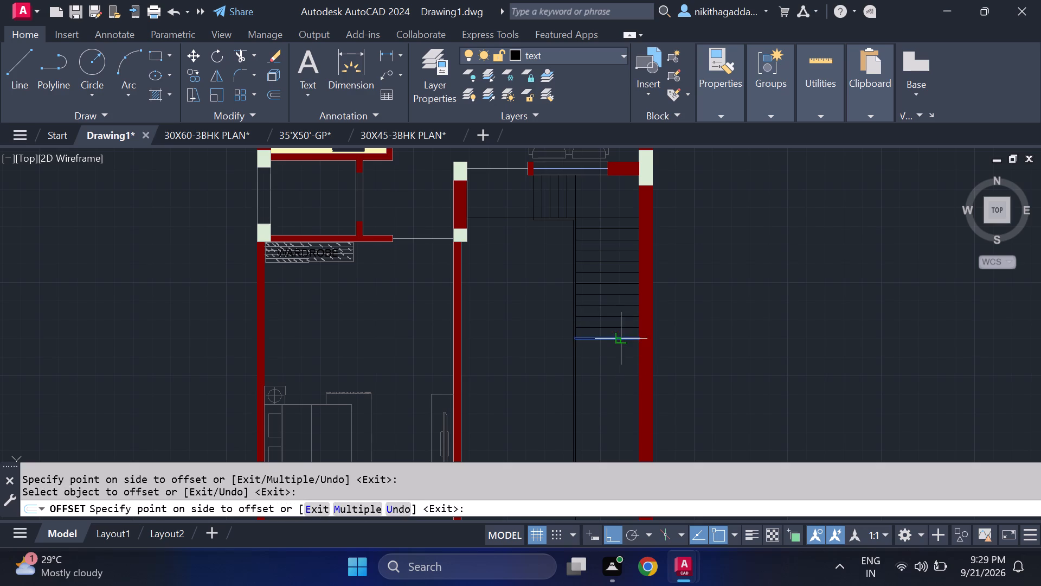
left_click(628, 372)
Offset the lowest tread line downward at the same distance, adding four more lines beside the right outer wall.
middle_click_drag(616, 372, 613, 284)
scroll(608, 295, "down", 2)
scroll(606, 311, "up", 2)
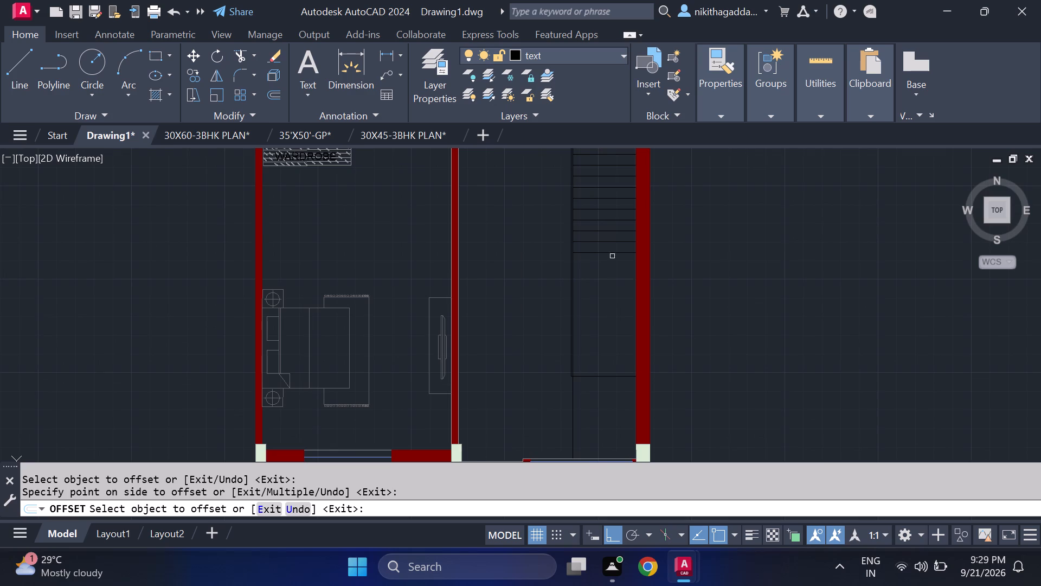
left_click(612, 252)
left_click(607, 301)
left_click(613, 265)
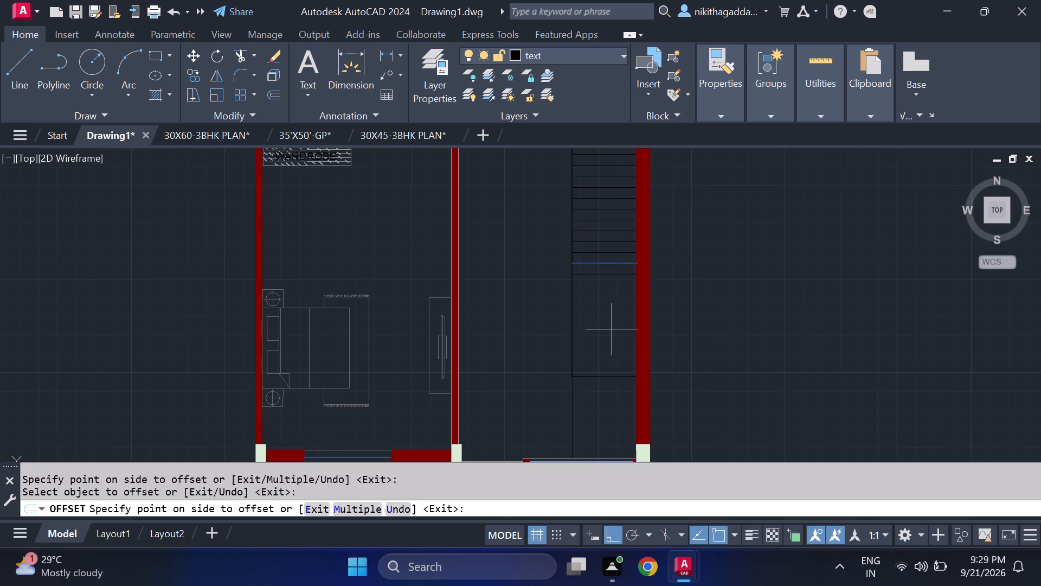
left_click(612, 329)
left_click(617, 275)
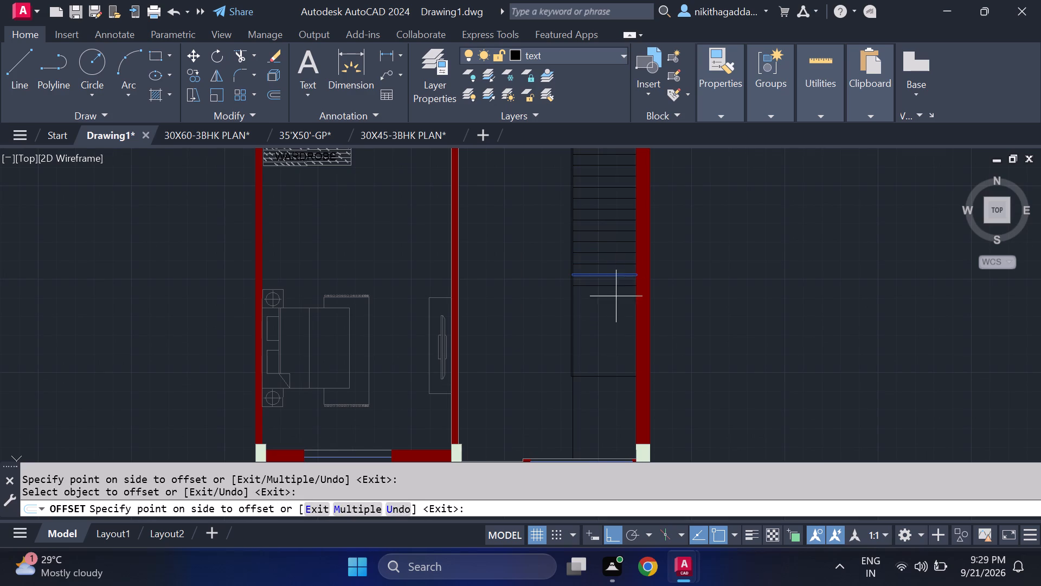
left_click(616, 336)
left_click(619, 286)
left_click(616, 326)
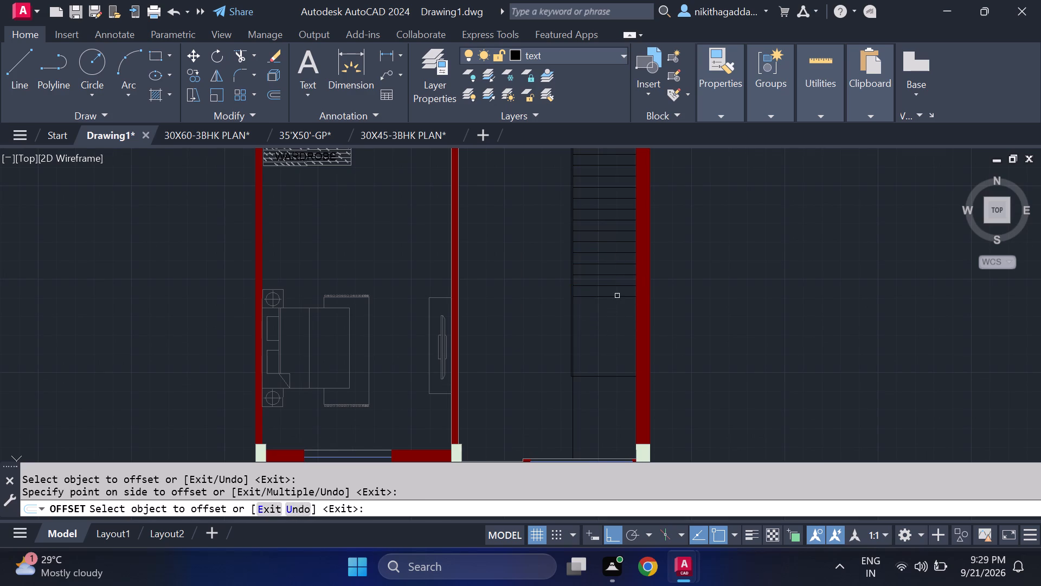
Offset the lowest tread line downward at the same distance six more times, filling the flight down to its bottom edge.
left_click(617, 295)
left_click(618, 337)
left_click(621, 308)
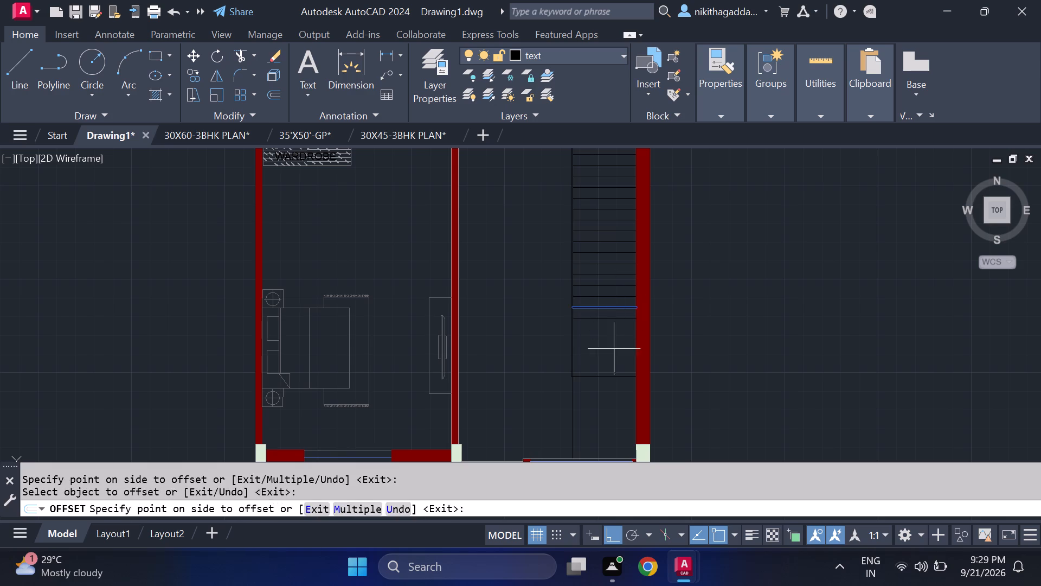
left_click(614, 349)
left_click(614, 319)
left_click(614, 356)
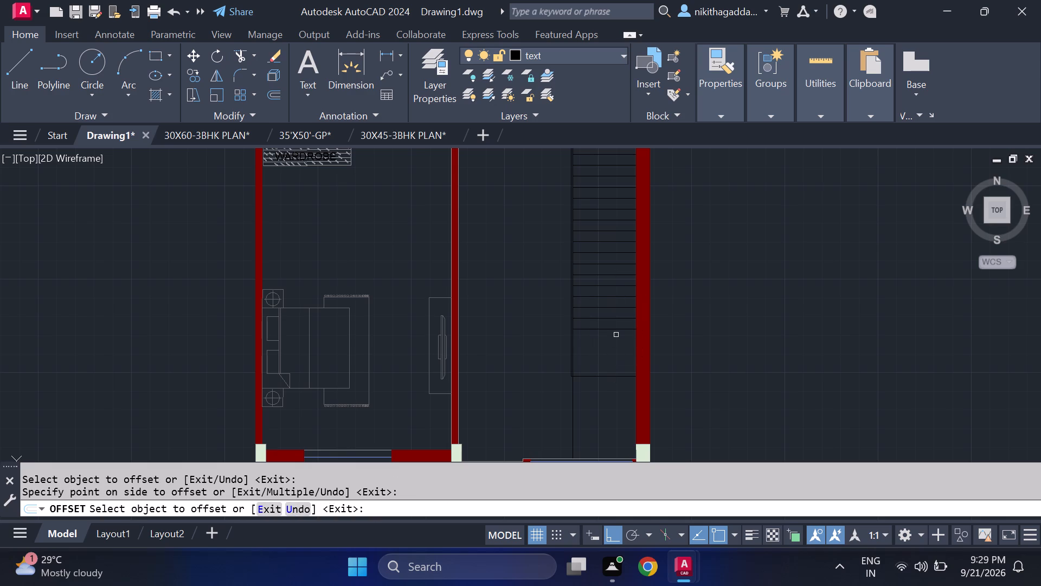
left_click(618, 330)
left_click(612, 359)
left_click(610, 341)
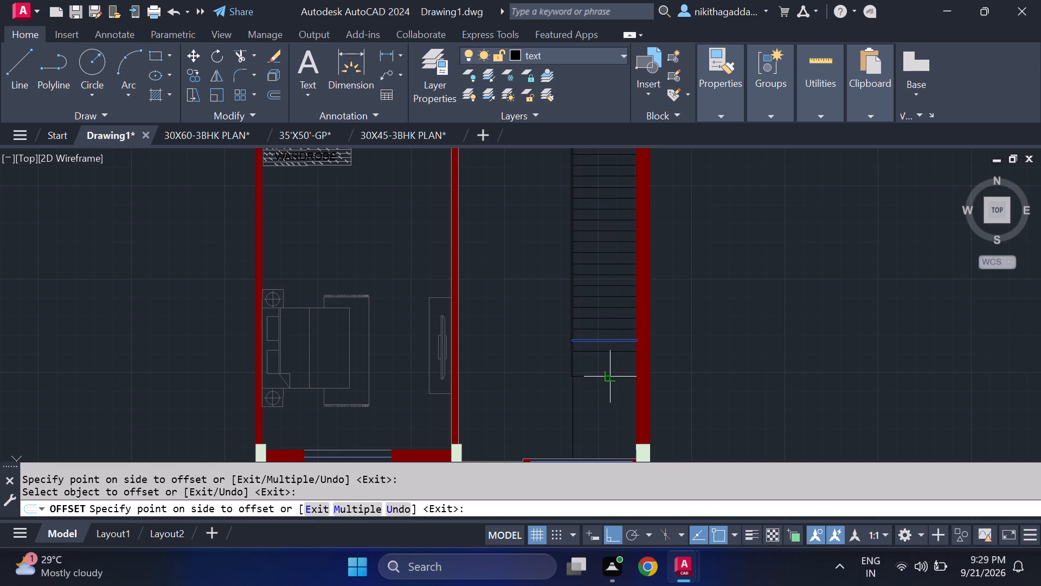
left_click(614, 367)
left_click(614, 353)
left_click(614, 367)
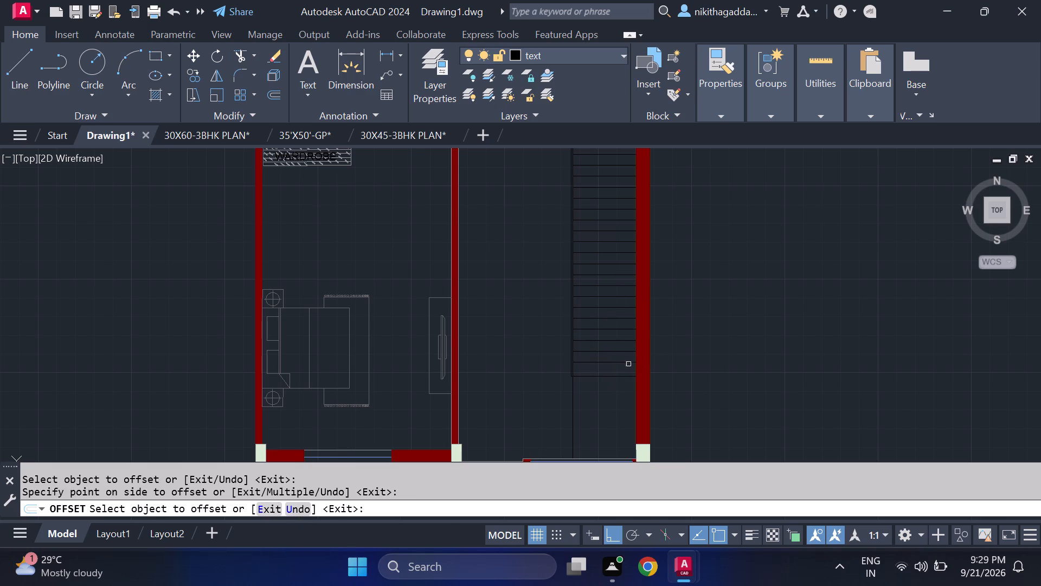
key("Escape")
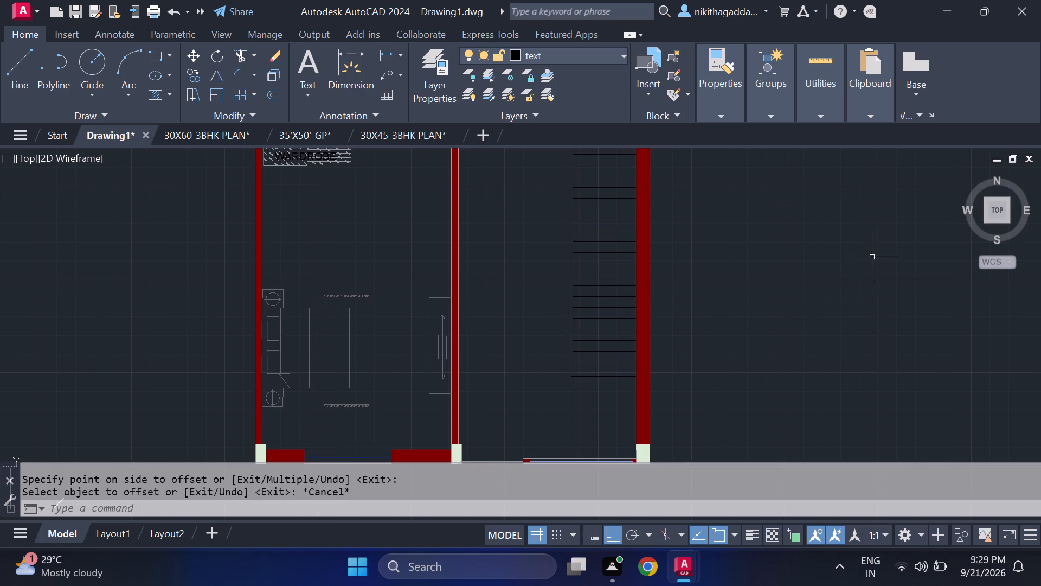
Delete every other tread line in the upper part of the long flight, four in all, starting with the first below the landing.
middle_click_drag(569, 295, 549, 393)
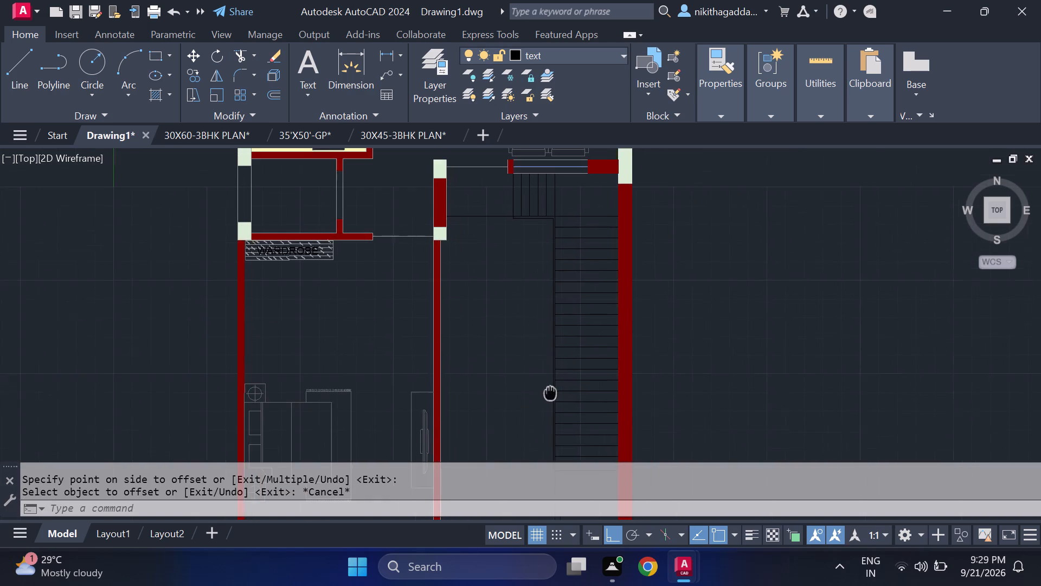
middle_click_drag(549, 393, 549, 393)
scroll(582, 239, "up", 2)
left_click(588, 221)
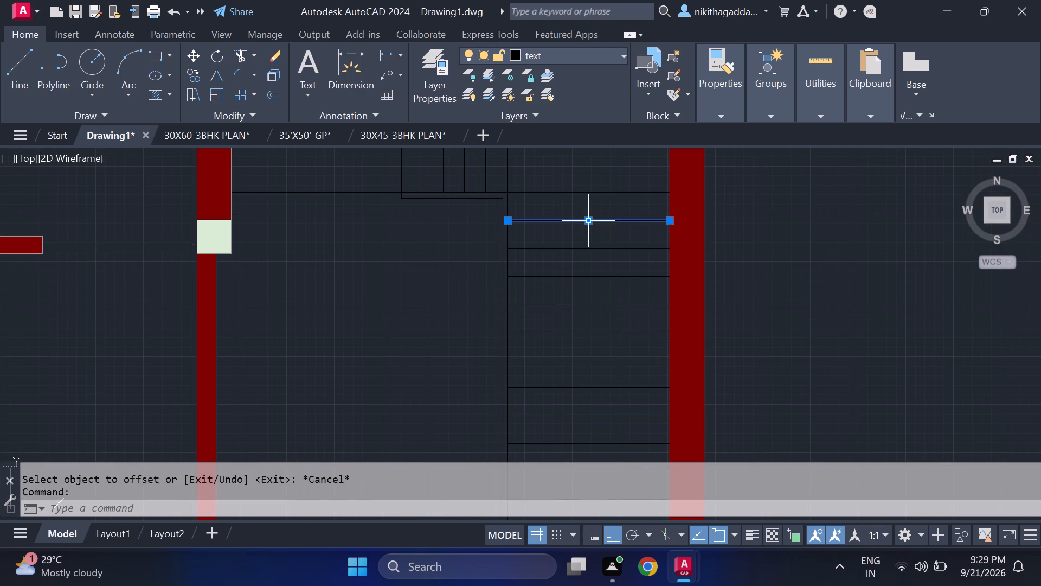
key("Delete")
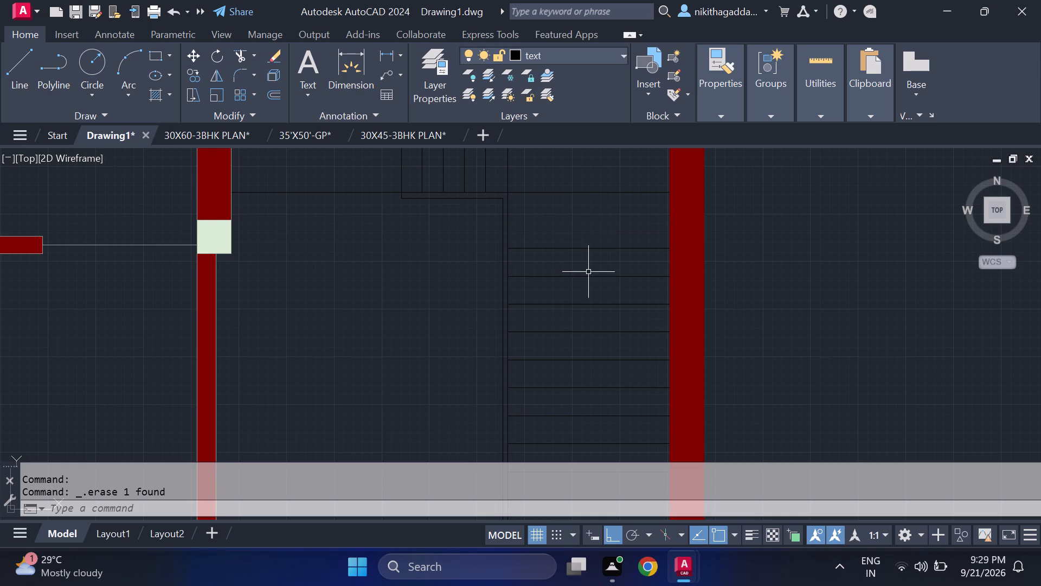
left_click(588, 280)
left_click(588, 276)
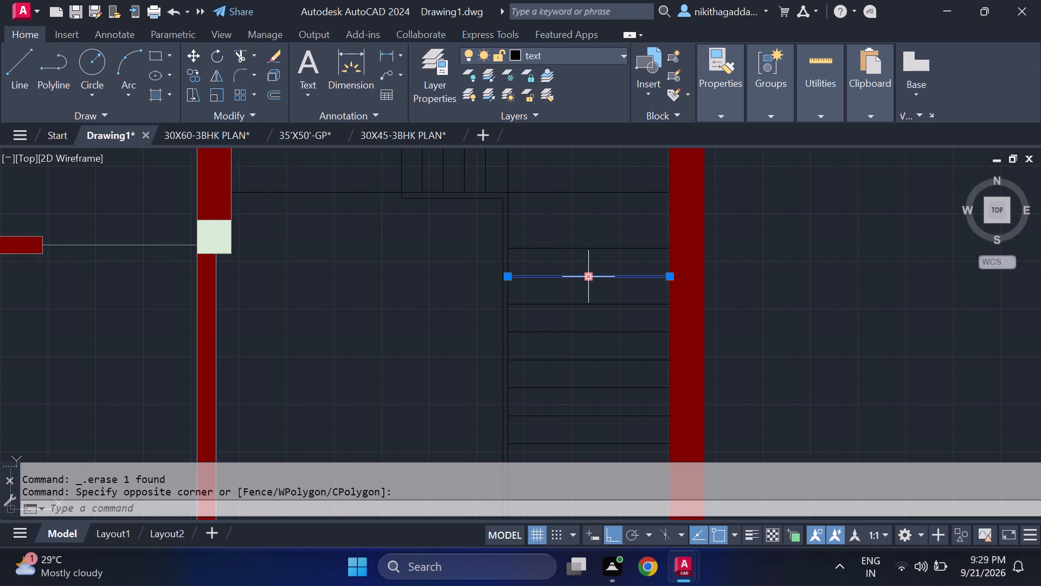
key("Delete")
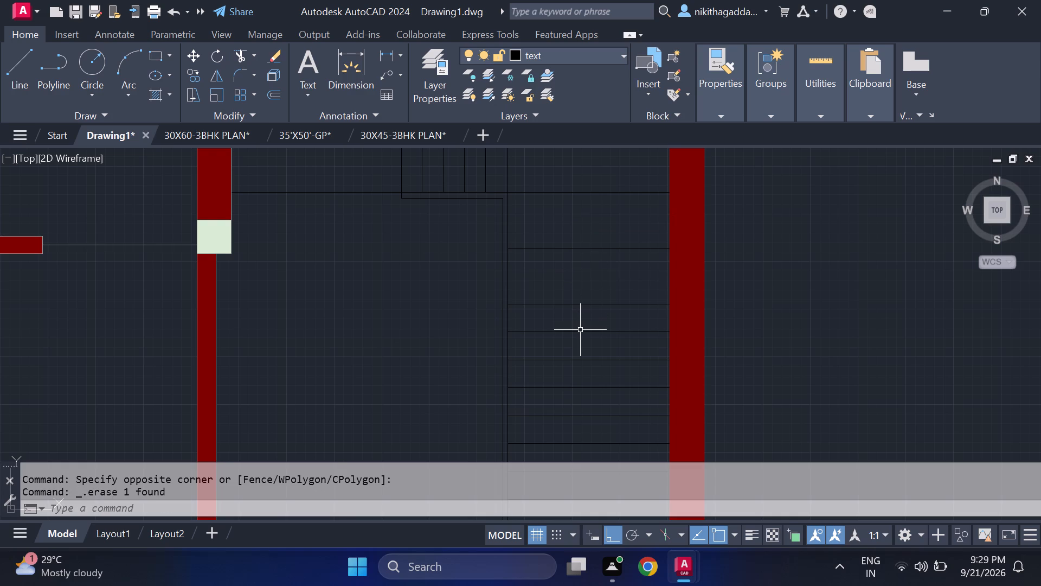
left_click(580, 330)
key("Delete")
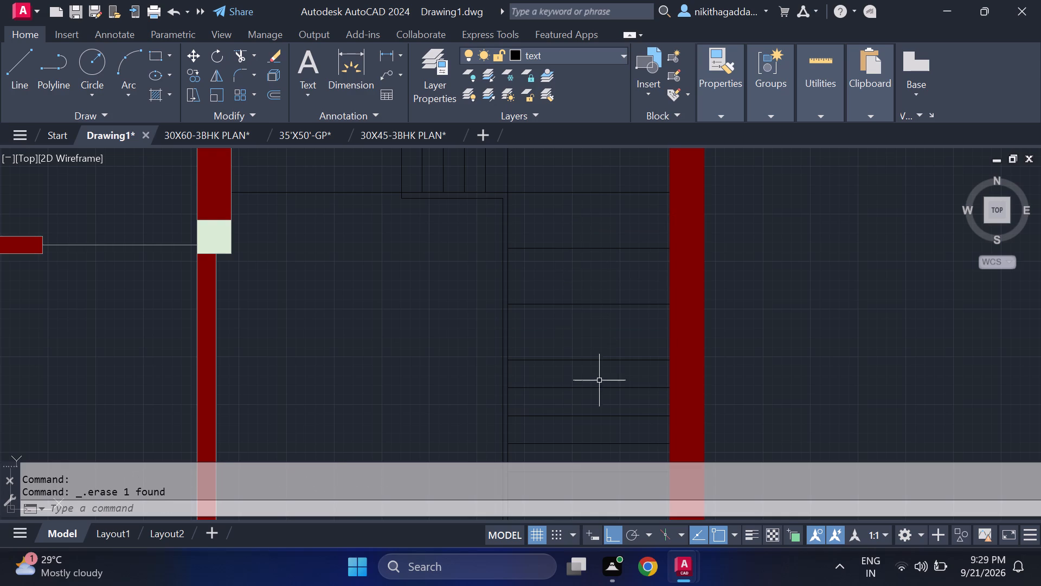
left_click(597, 387)
key("Delete")
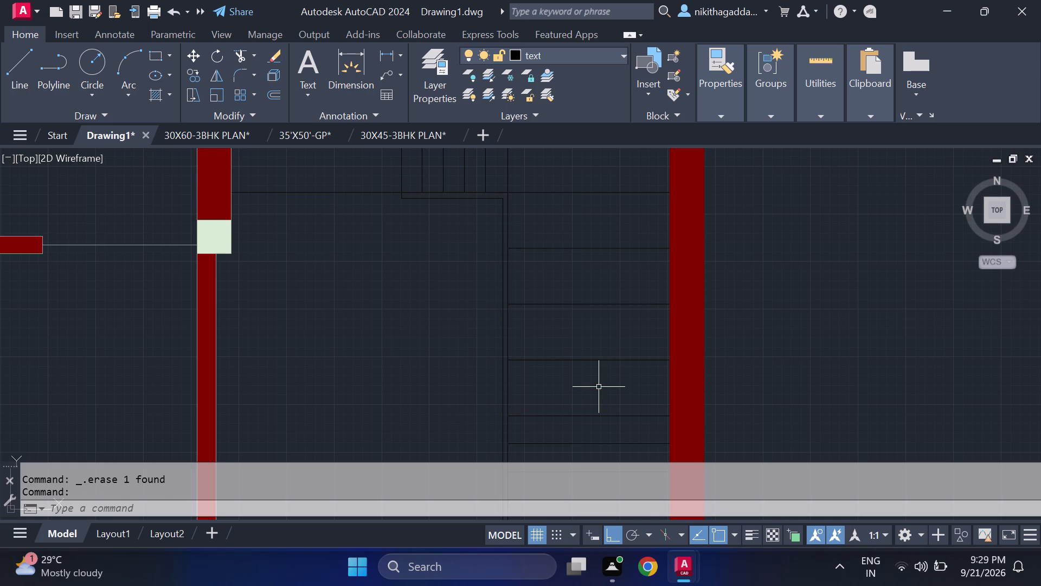
Continue down the middle of the long flight, deleting four more alternate tread lines to keep the doubled spacing.
middle_click_drag(594, 383, 571, 365)
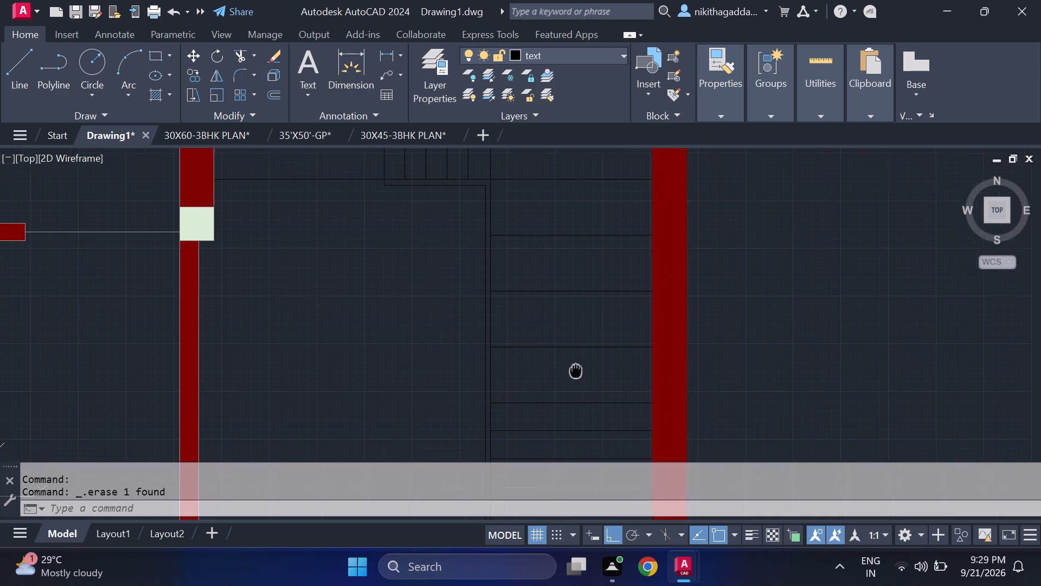
middle_click_drag(571, 365, 564, 261)
scroll(564, 261, "up", 1)
scroll(545, 323, "down", 1)
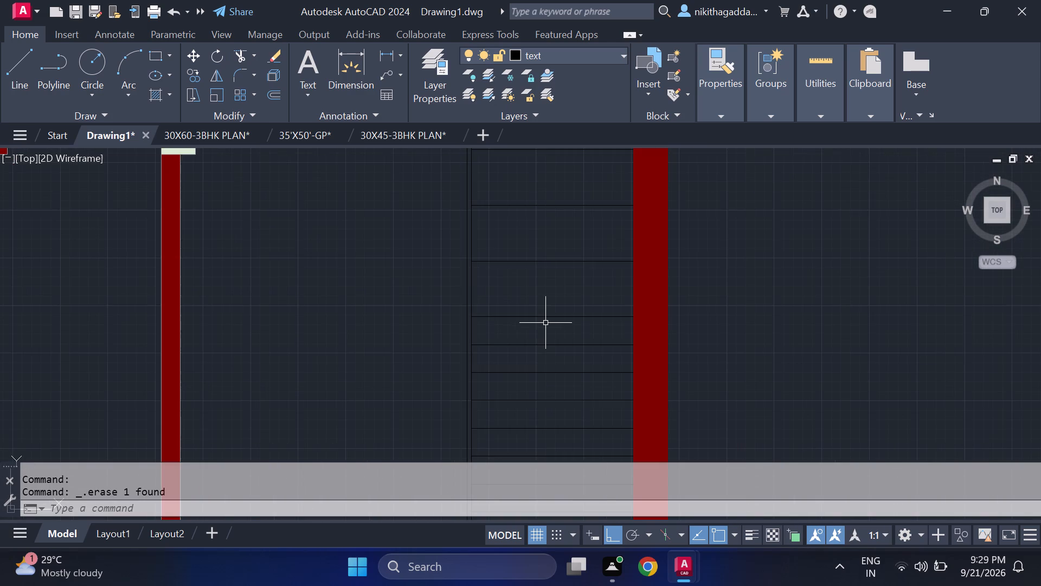
left_click(549, 343)
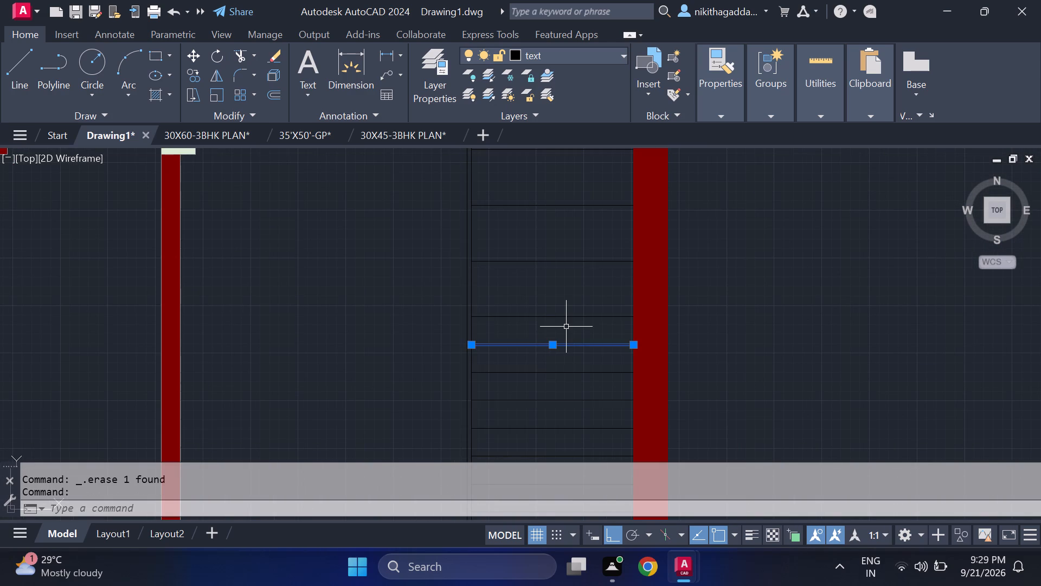
key("Delete")
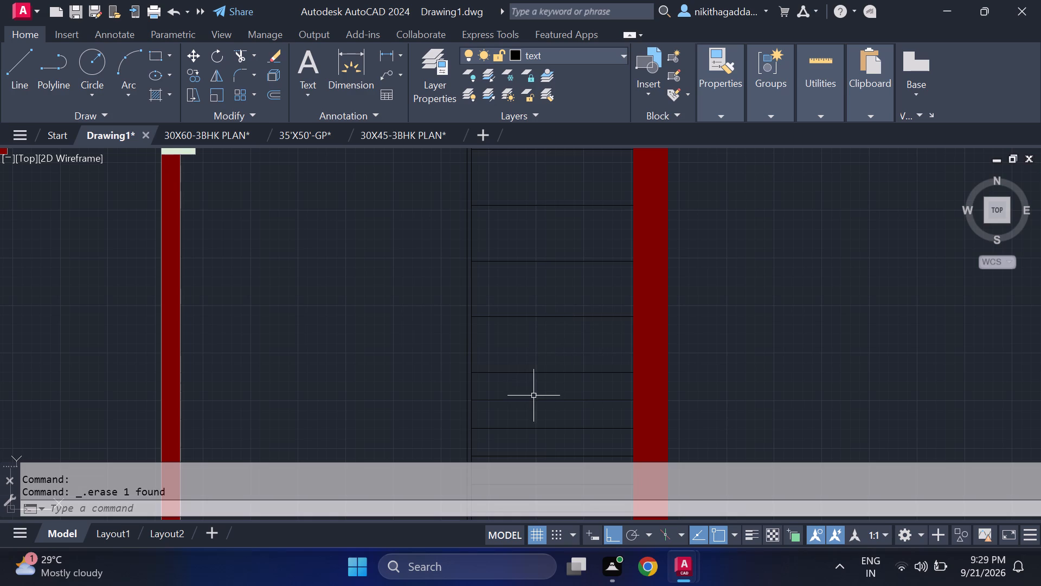
left_click(534, 402)
key("Delete")
middle_click_drag(544, 387, 525, 284)
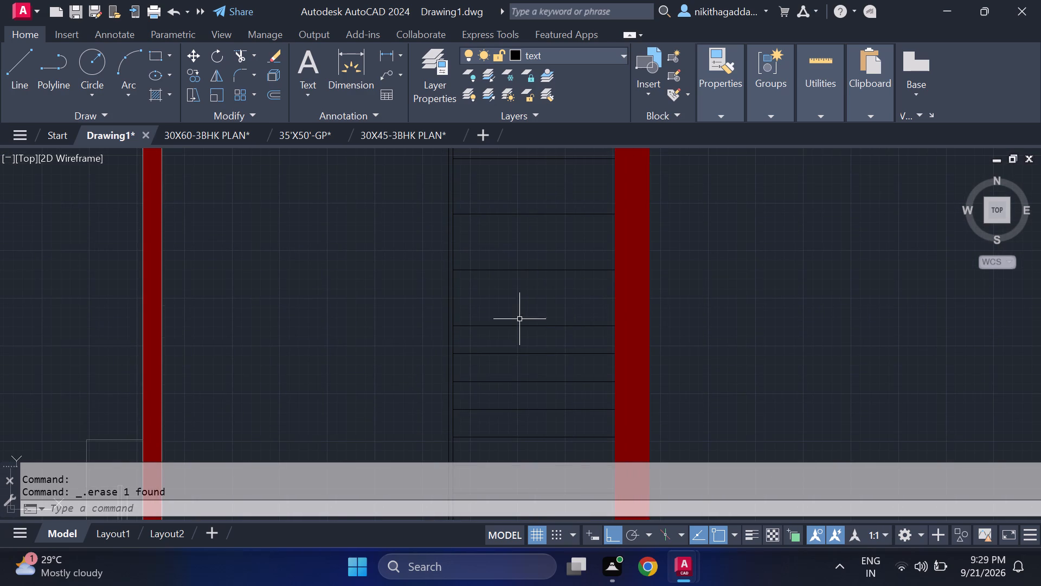
left_click(519, 353)
key("Delete")
left_click(522, 411)
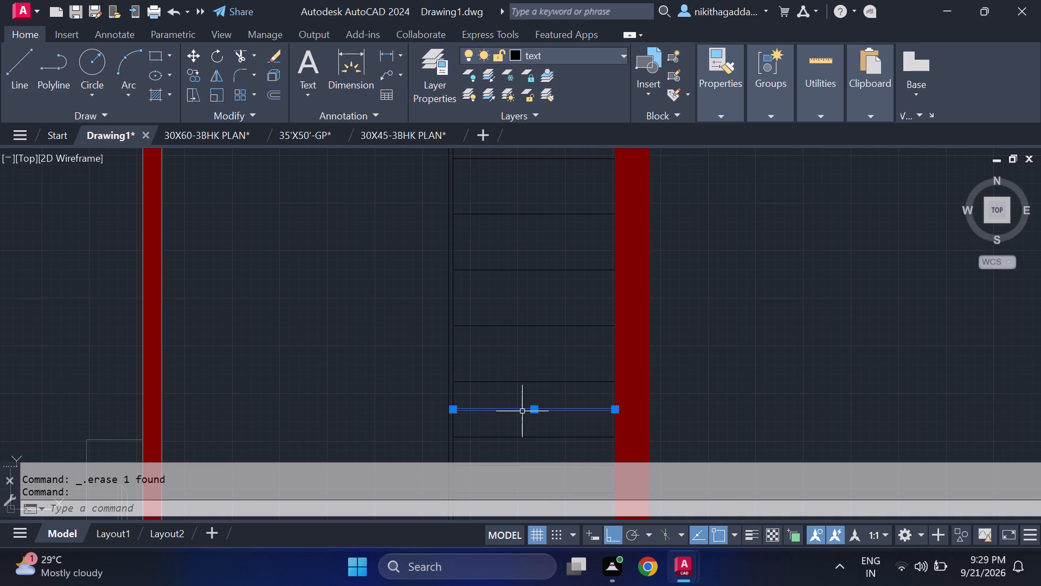
key("Delete")
Delete three more alternate tread lines in the lowest part of the long flight, down to its bottom edge.
middle_click_drag(516, 402, 525, 290)
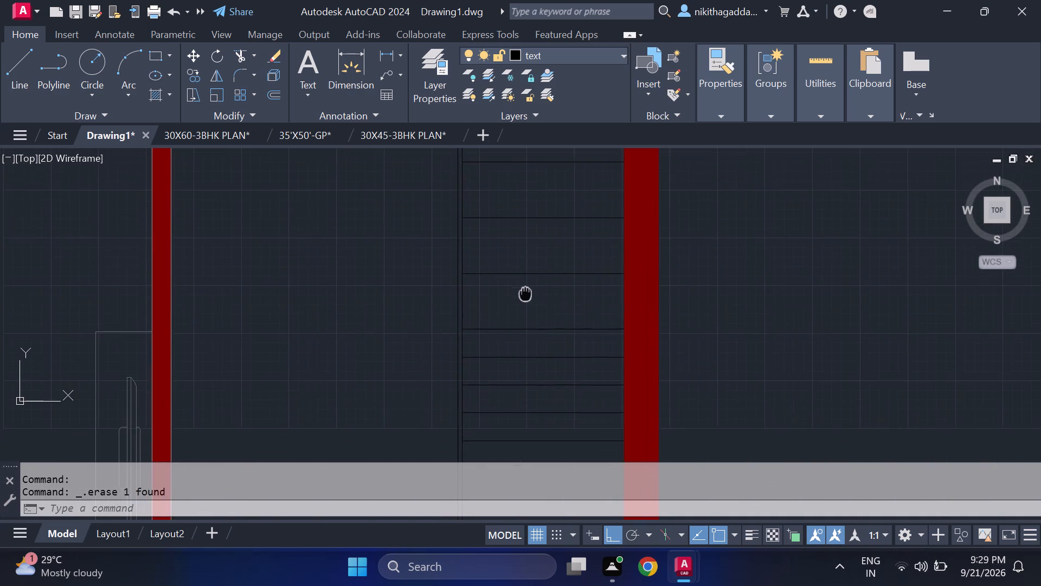
middle_click_drag(525, 290, 525, 286)
left_click(531, 352)
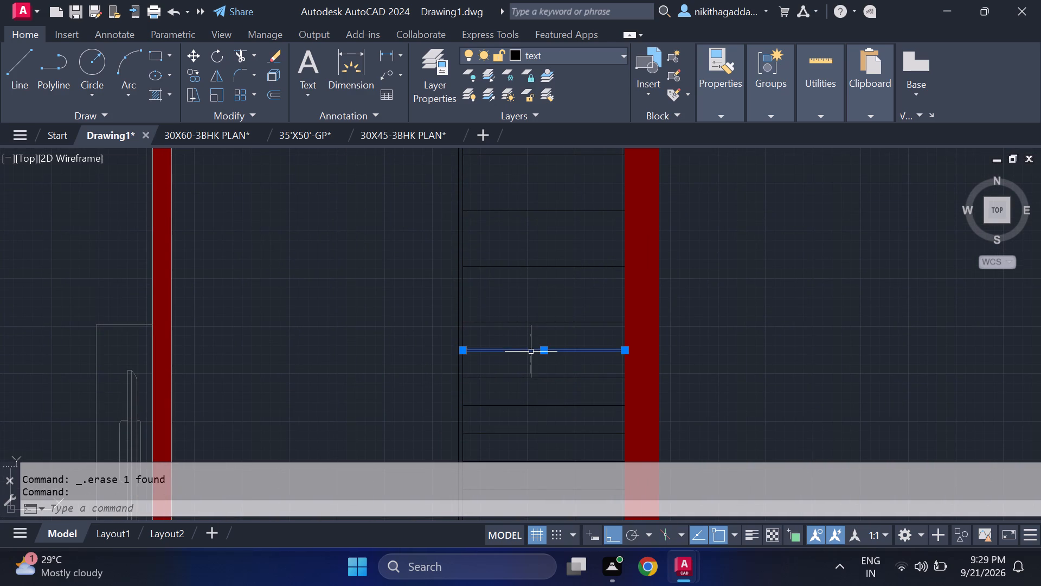
key("Delete")
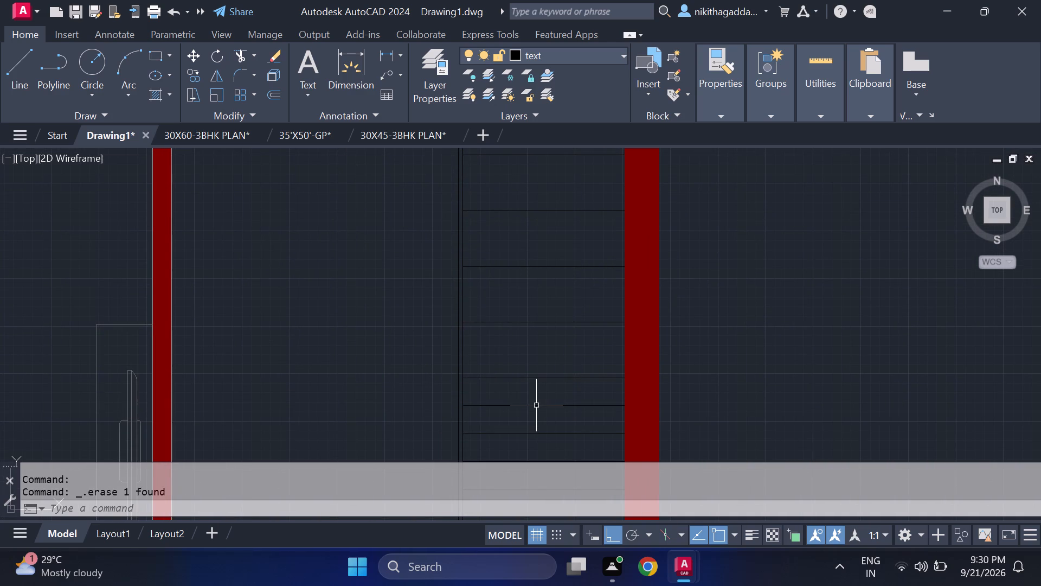
left_click(536, 405)
key("Delete")
middle_click_drag(534, 405, 526, 253)
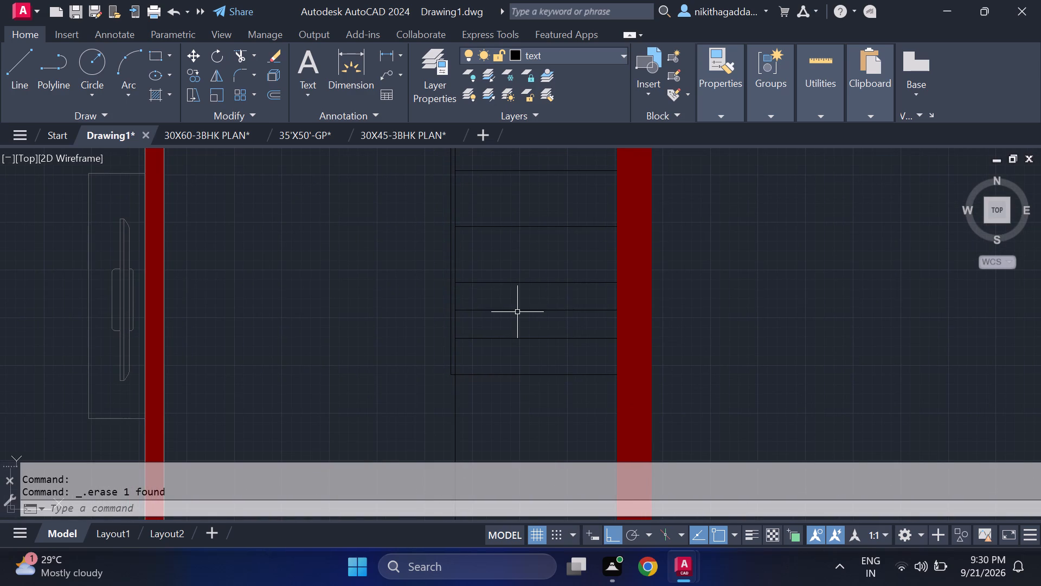
left_click(518, 311)
key("Delete")
Delete three of the four inner vertical tread lines in the short upper flight, keeping the second from its outer left edge.
scroll(519, 312, "down", 4)
scroll(547, 258, "up", 2)
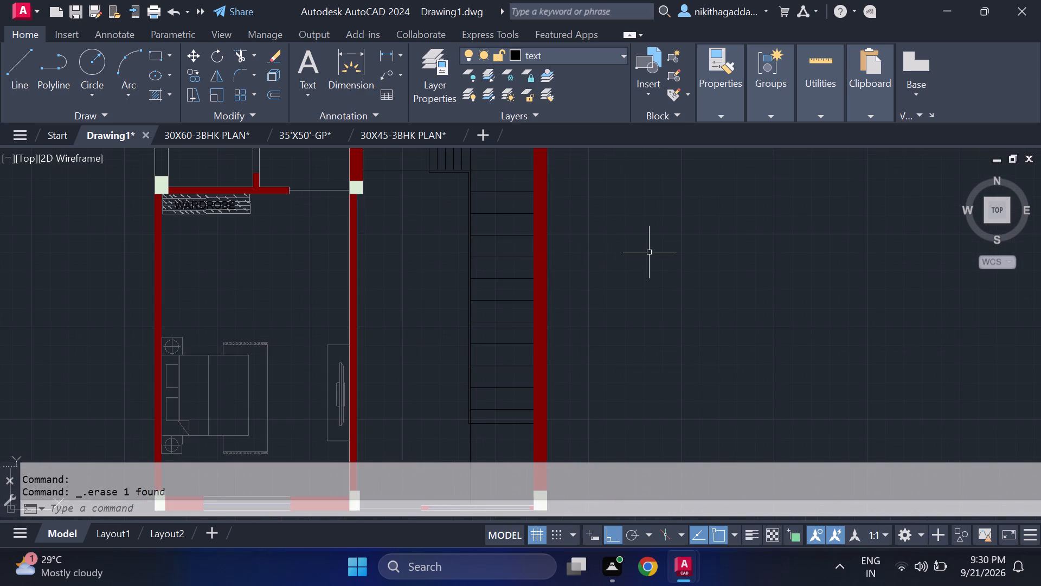
scroll(649, 252, "down", 2)
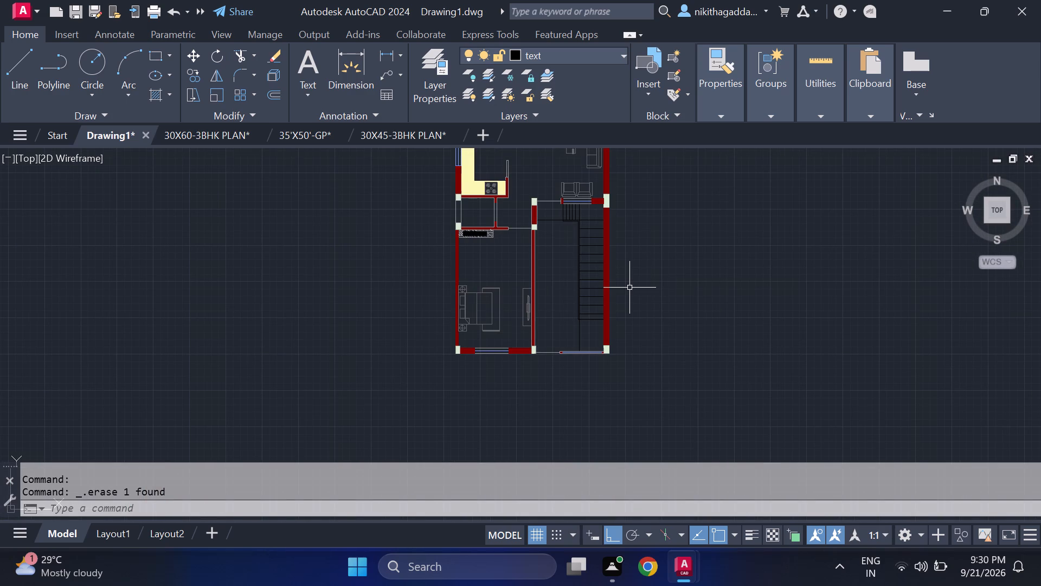
scroll(598, 208, "up", 2)
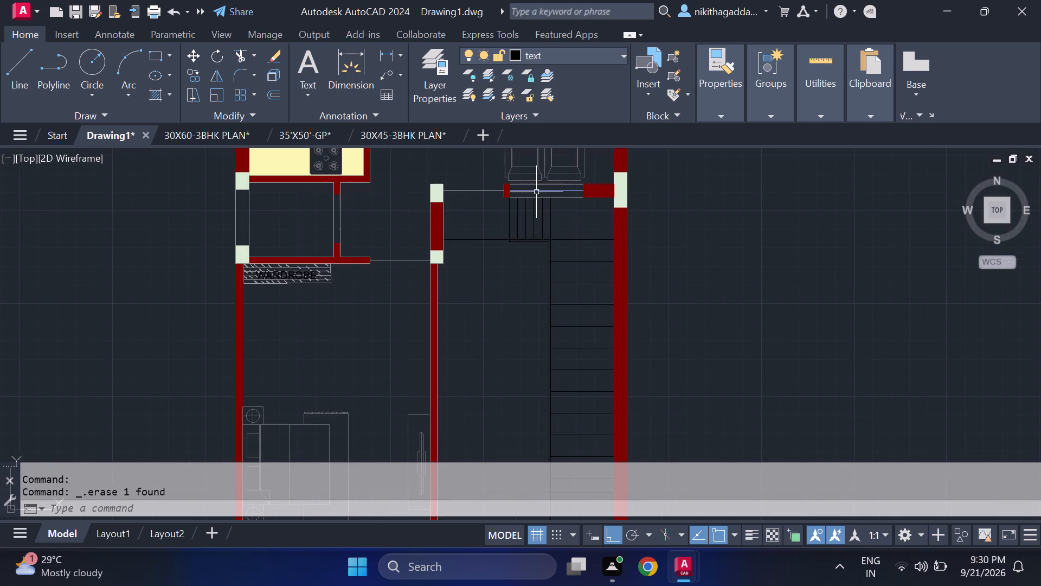
scroll(538, 229, "up", 3)
middle_click_drag(545, 227, 545, 319)
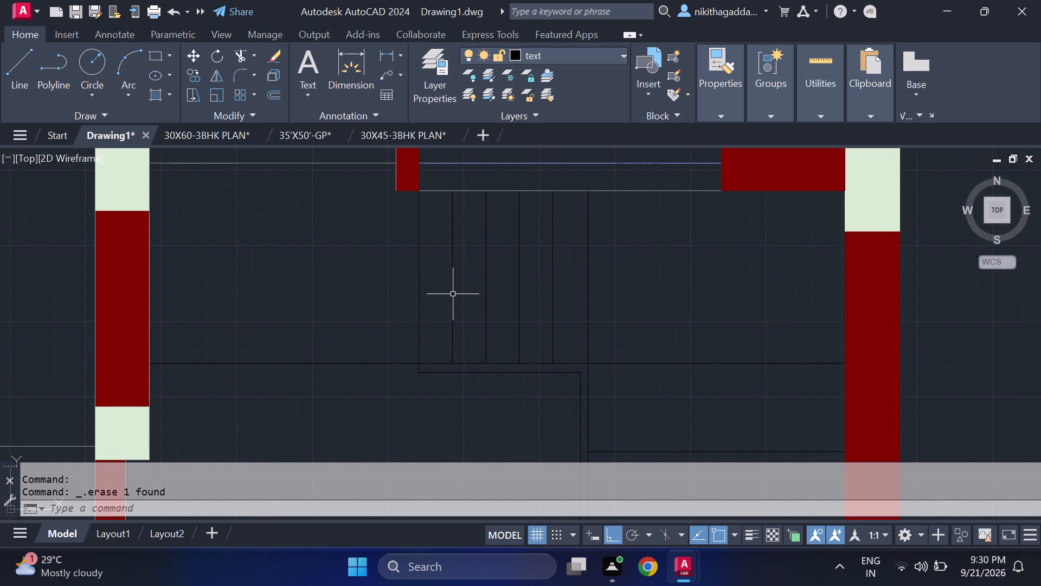
left_click(453, 293)
key("Delete")
left_click(521, 270)
key("Delete")
left_click(552, 282)
key("Delete")
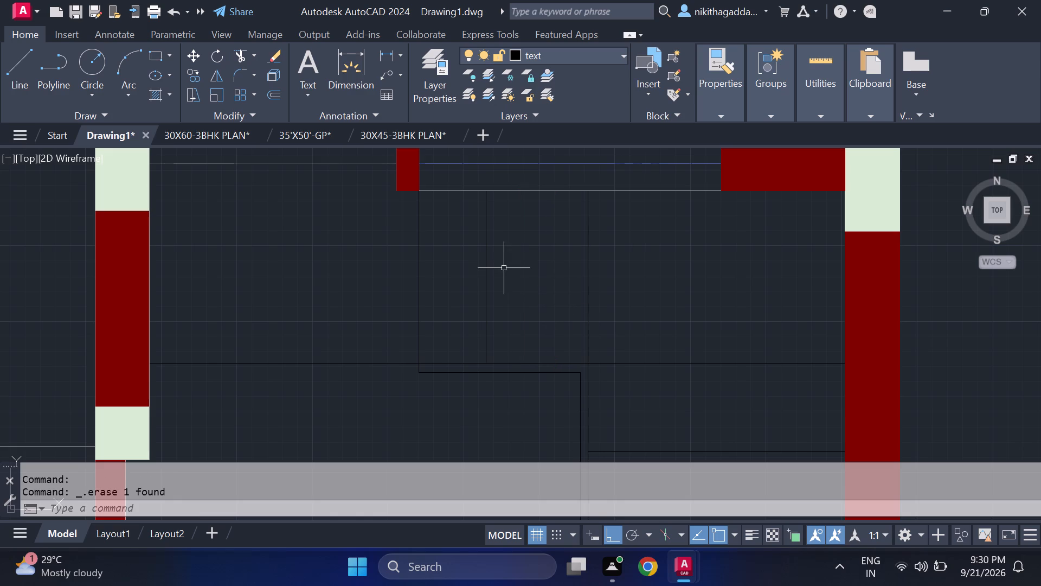
Move the remaining inner tread line of the short upper flight slightly closer to the flight's outer left edge.
left_click(504, 264)
left_click(479, 300)
key("m")
key("Return")
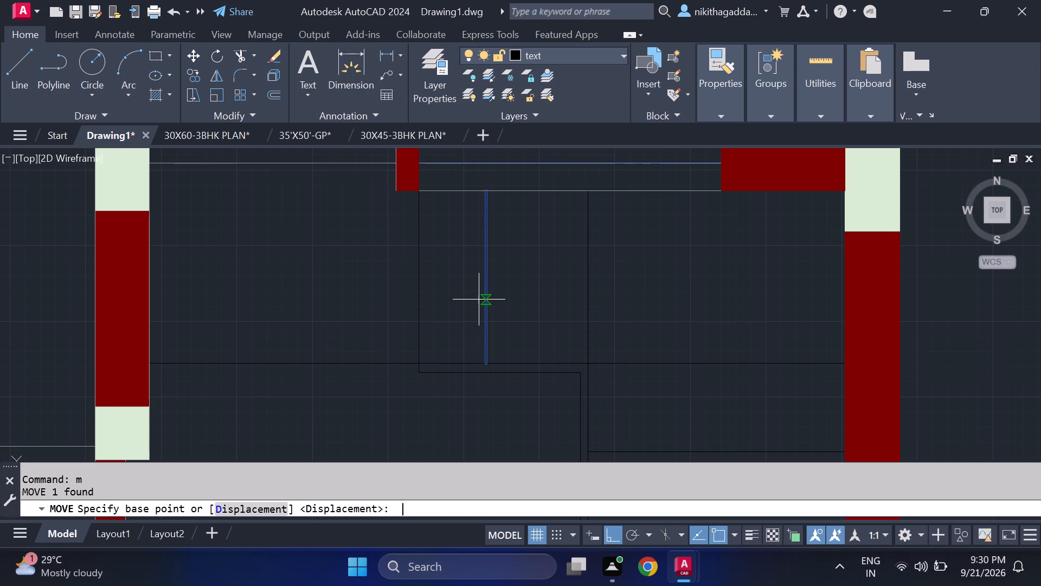
left_click(488, 366)
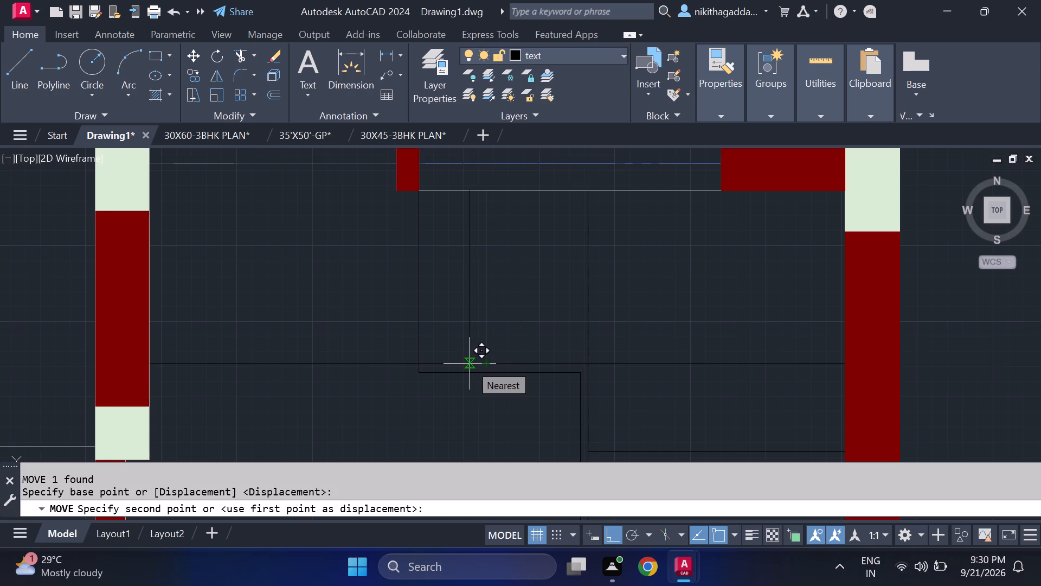
left_click(470, 364)
Copy the moved tread line once, about midway between it and the right edge of the short upper flight.
left_click(500, 310)
left_click(459, 333)
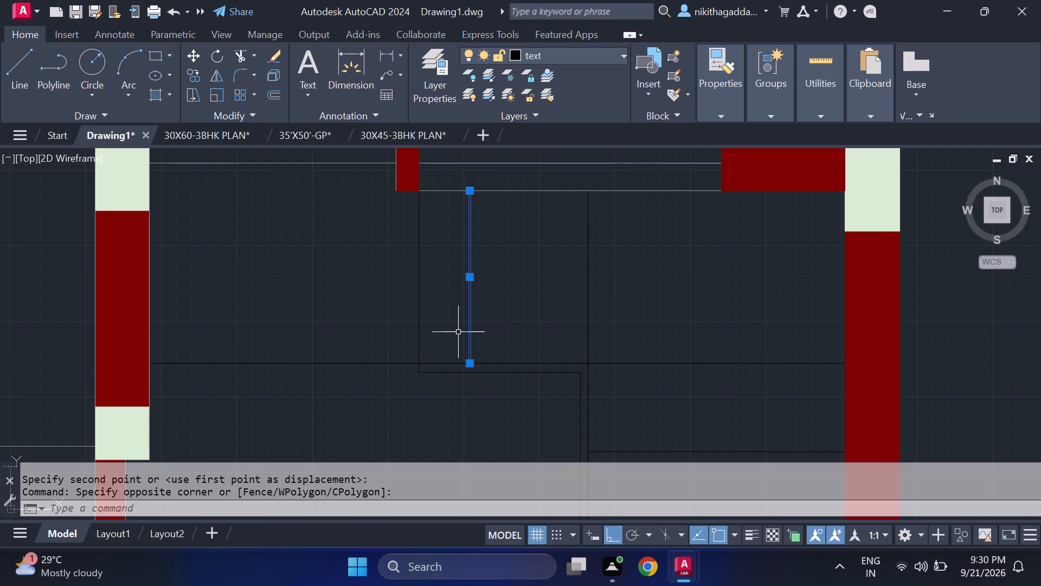
type("co")
key("Return")
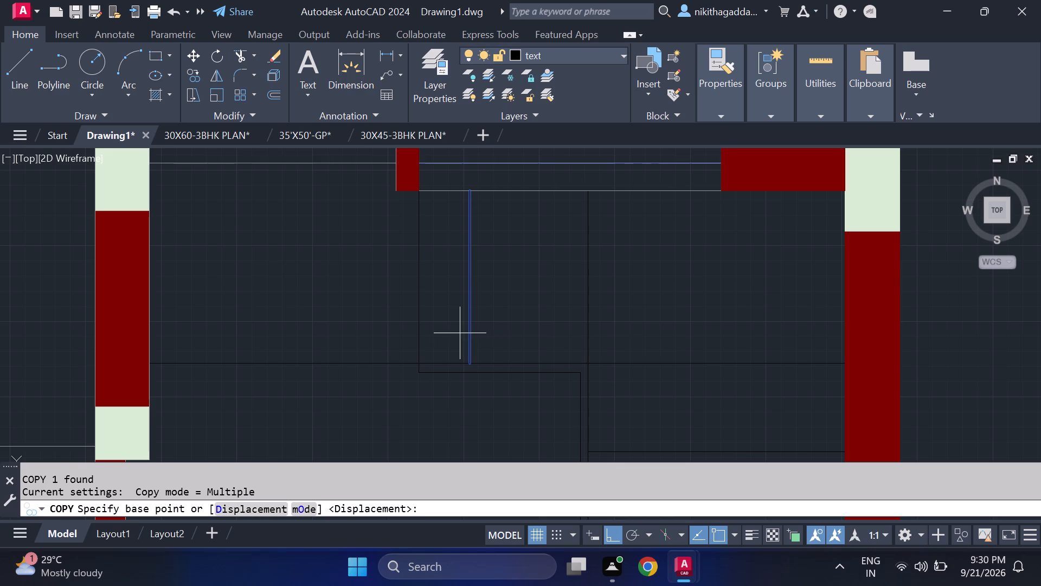
left_click(477, 366)
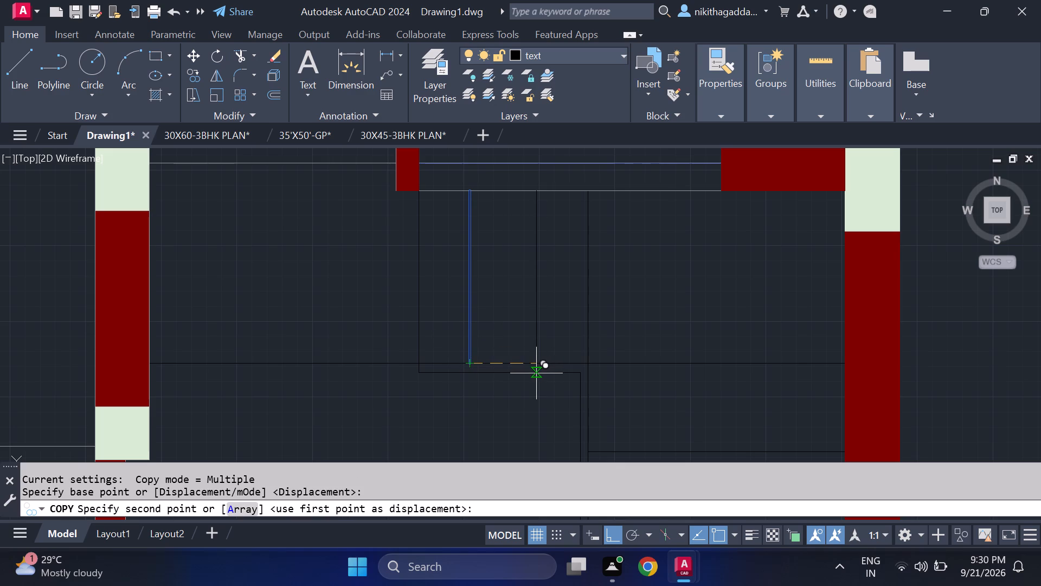
left_click(528, 371)
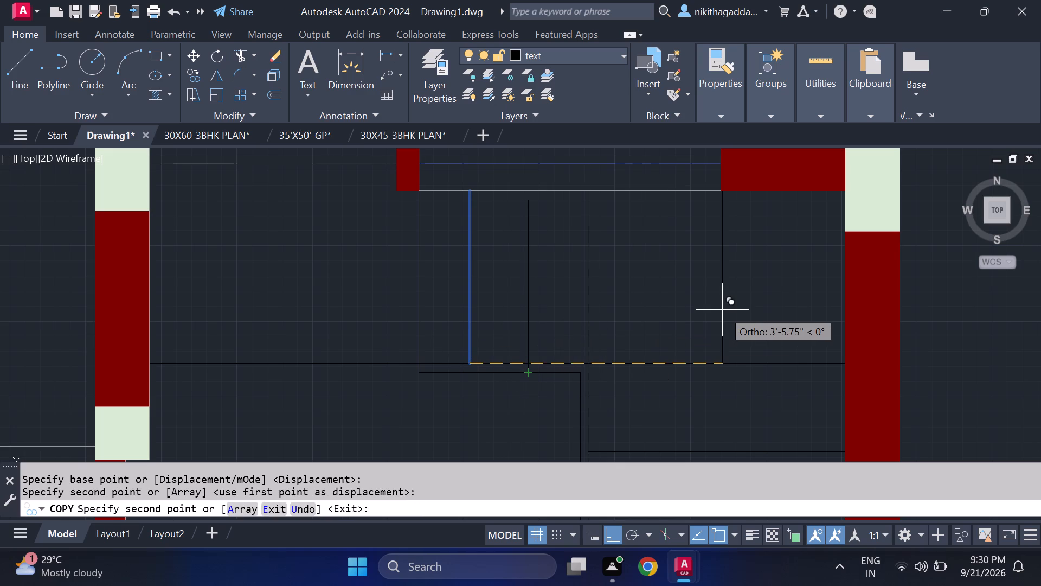
key("Escape")
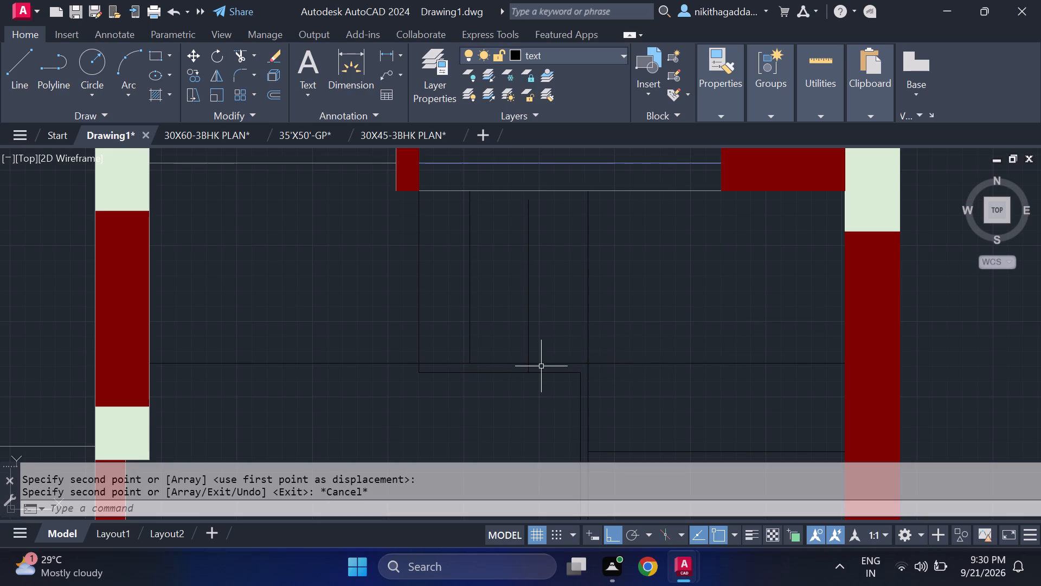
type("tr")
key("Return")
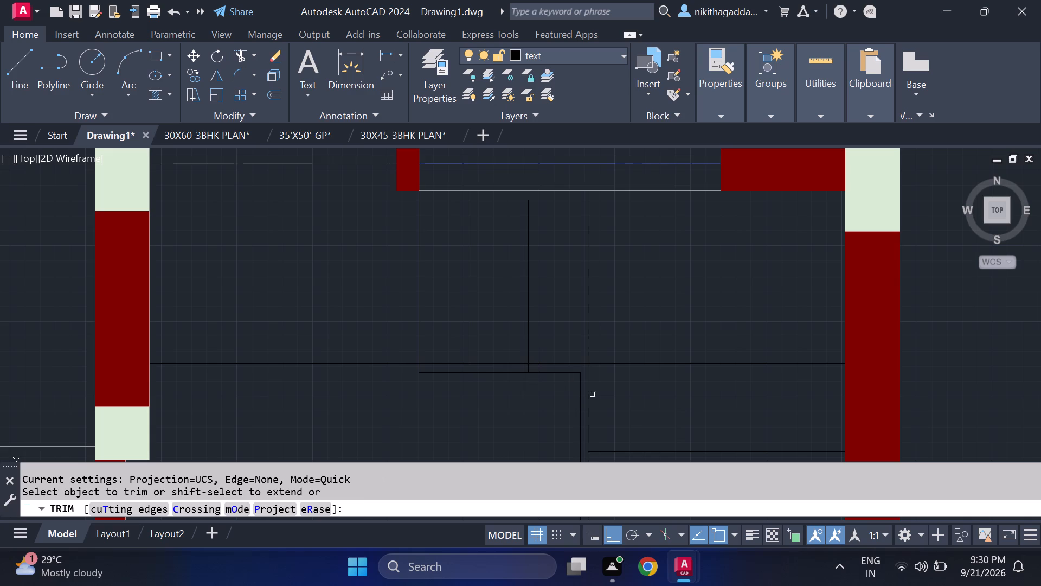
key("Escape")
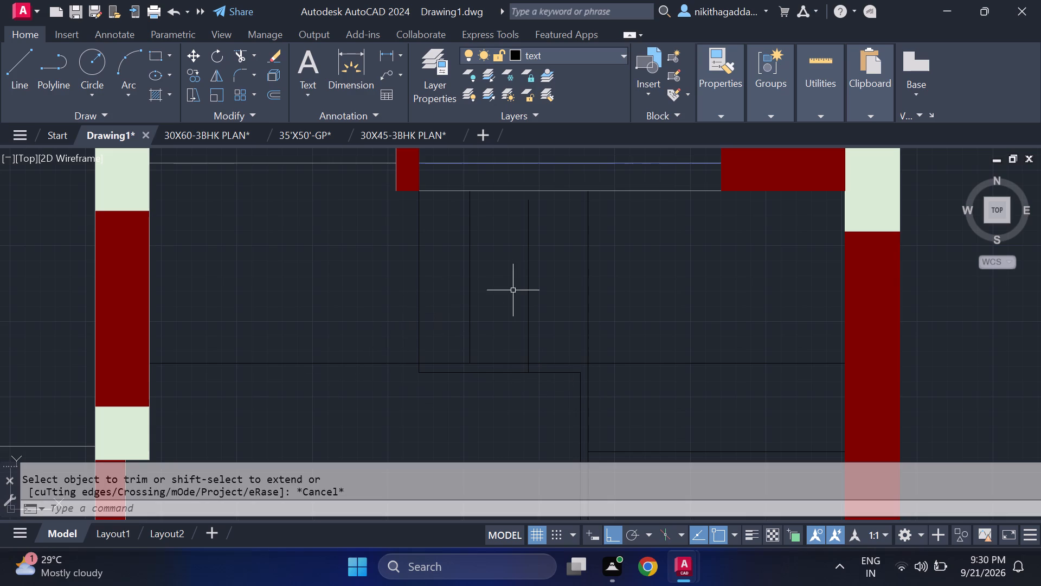
Move the copied tread line up so its top end meets the wall line above the short flight.
left_click(541, 287)
left_click(518, 308)
key("m")
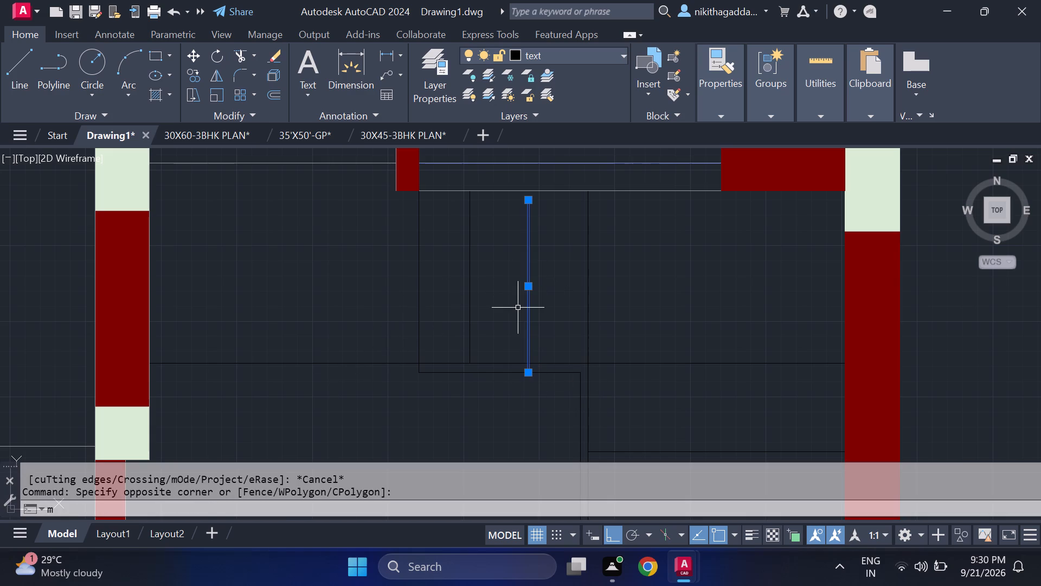
key("Return")
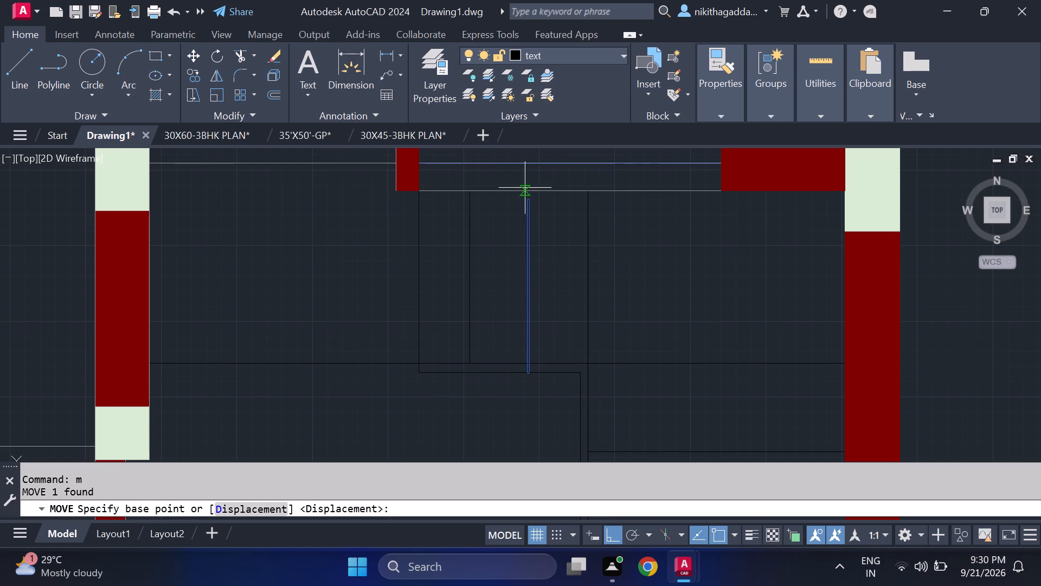
left_click(527, 196)
left_click(528, 192)
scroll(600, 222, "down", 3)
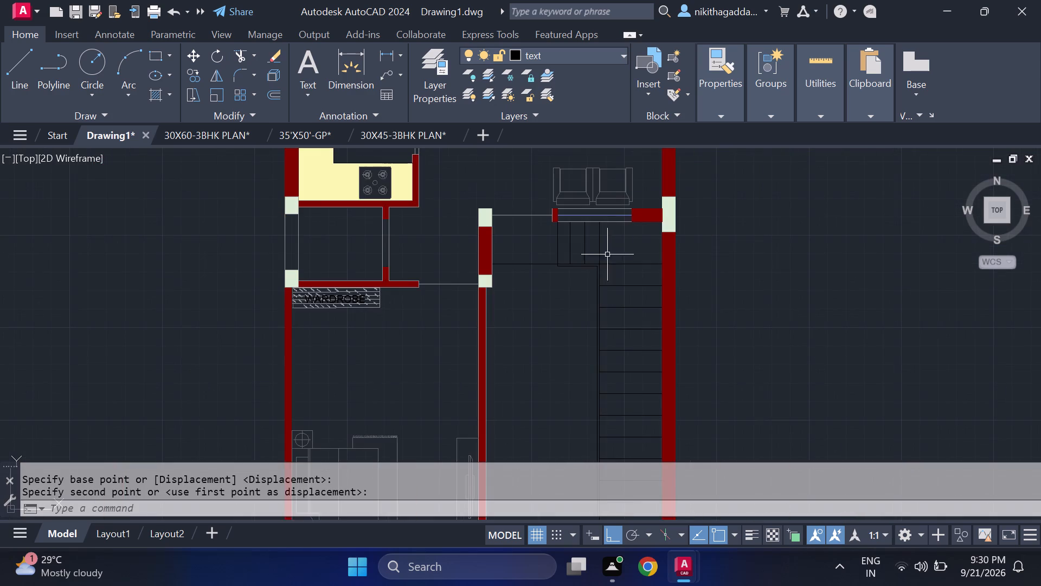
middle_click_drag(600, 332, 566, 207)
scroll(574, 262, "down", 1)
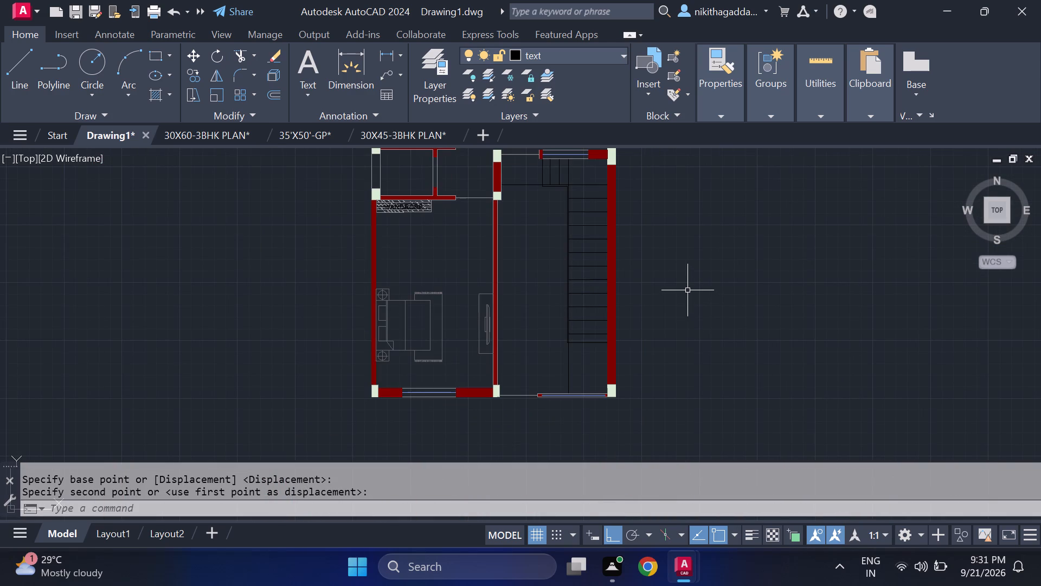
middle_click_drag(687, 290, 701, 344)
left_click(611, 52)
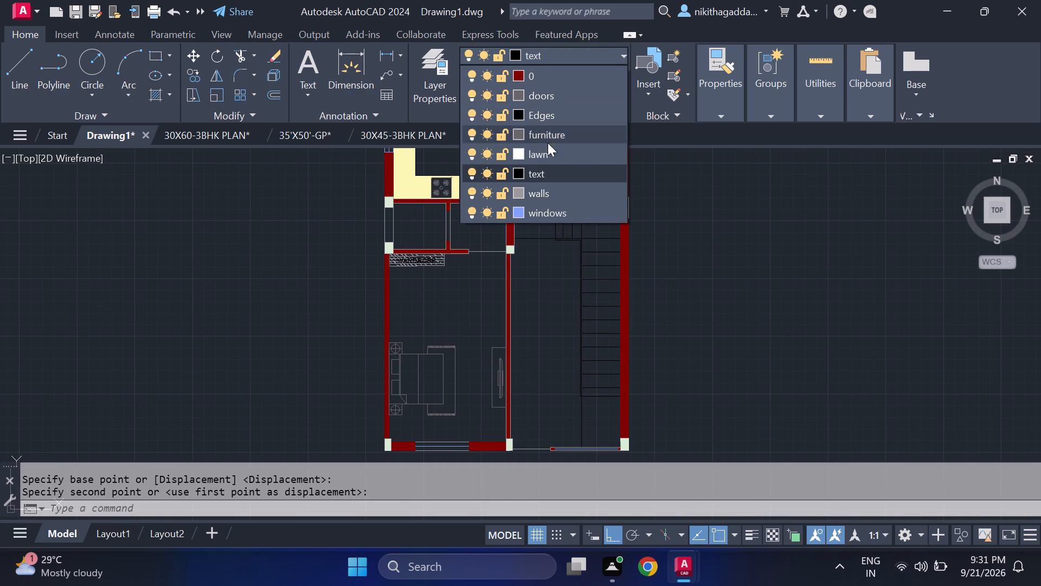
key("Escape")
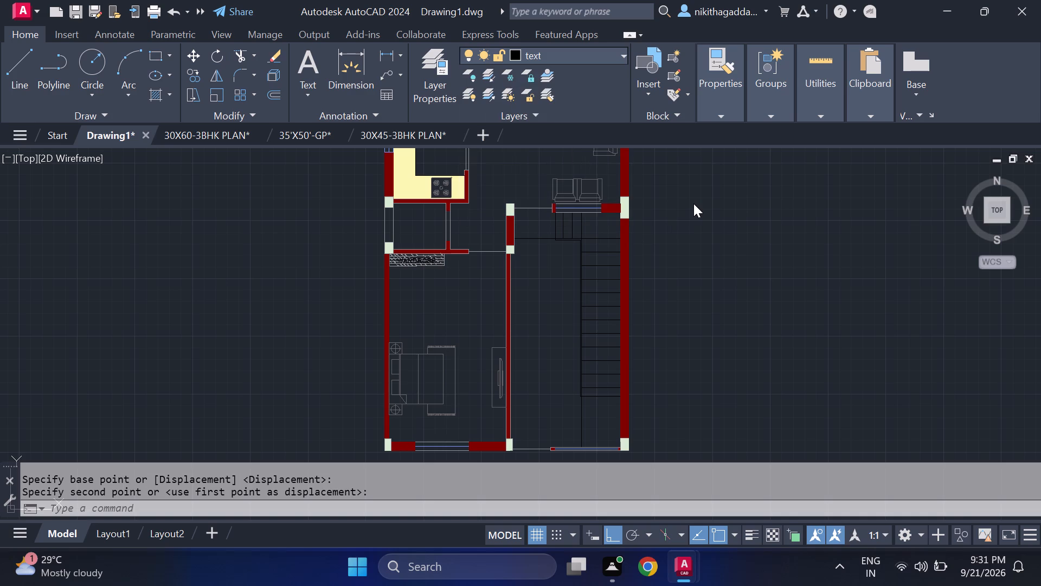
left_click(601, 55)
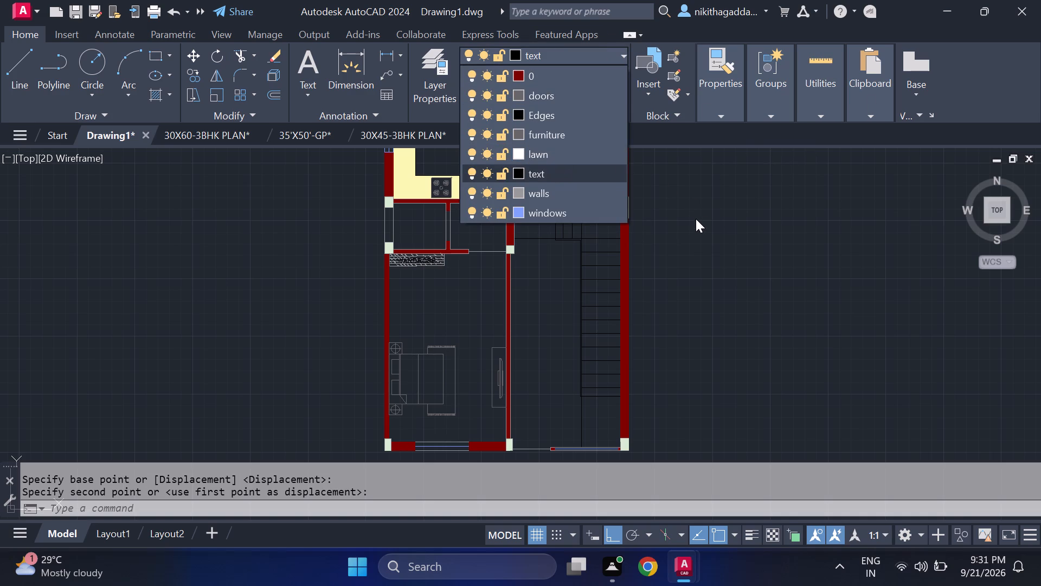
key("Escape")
On the walls layer, draw a stair direction line about 5 ft horizontally across the short flight, turning down the long flight for about 4.5 ft.
scroll(562, 313, "up", 1)
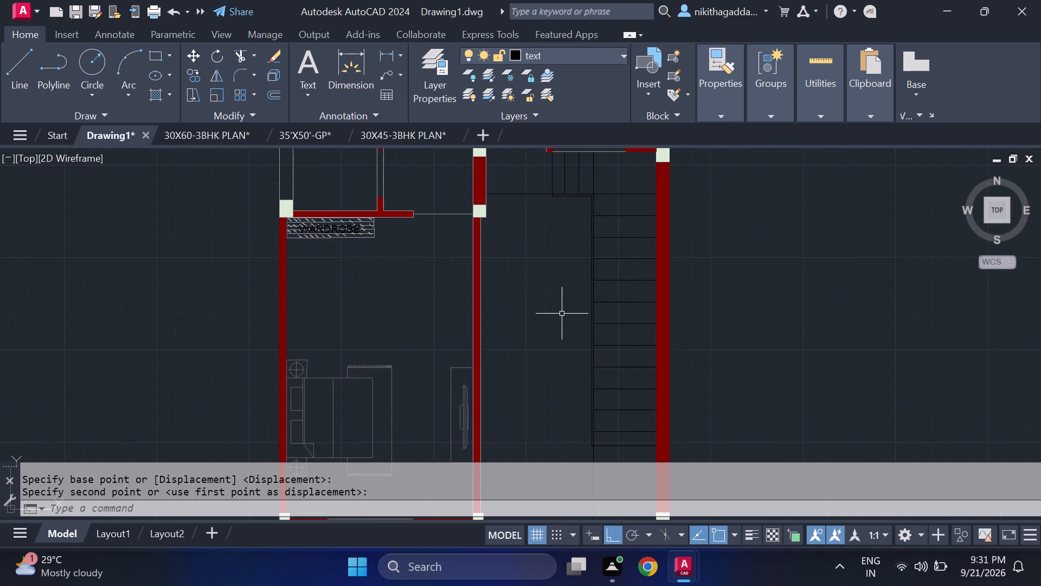
scroll(567, 207, "up", 2)
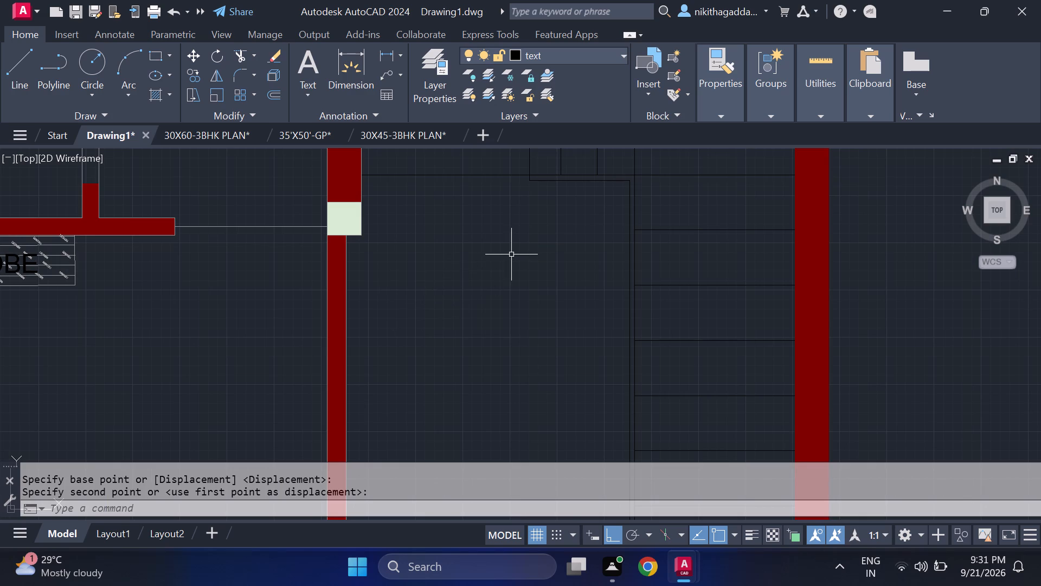
middle_click_drag(511, 254, 505, 382)
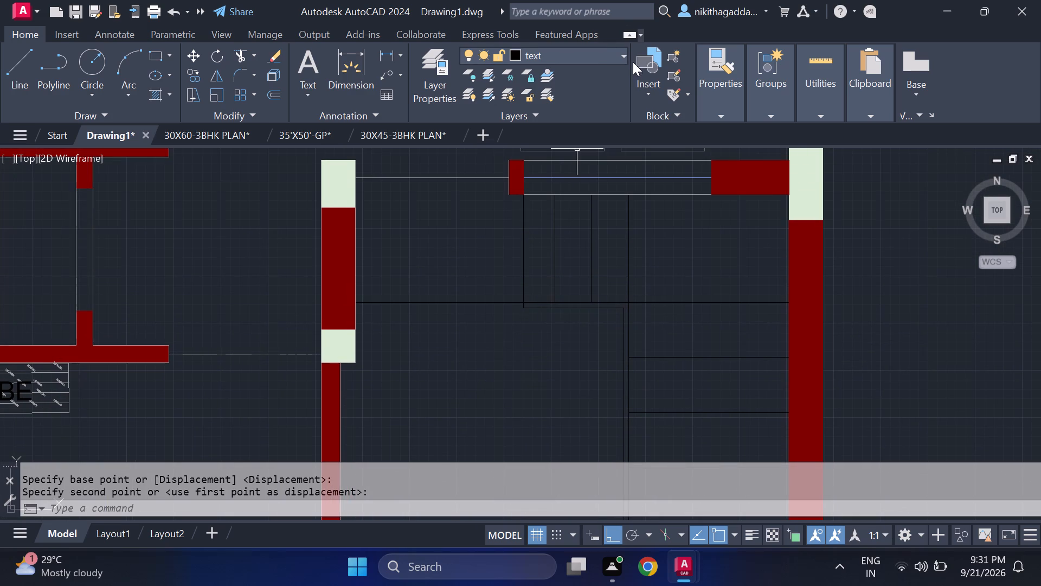
left_click(622, 54)
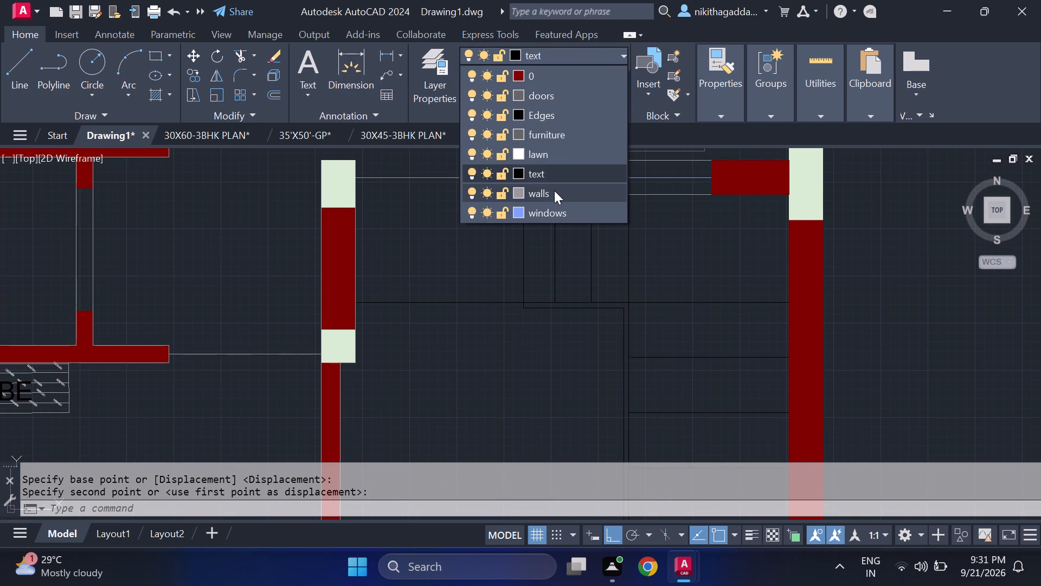
left_click(554, 190)
key("l")
key("Return")
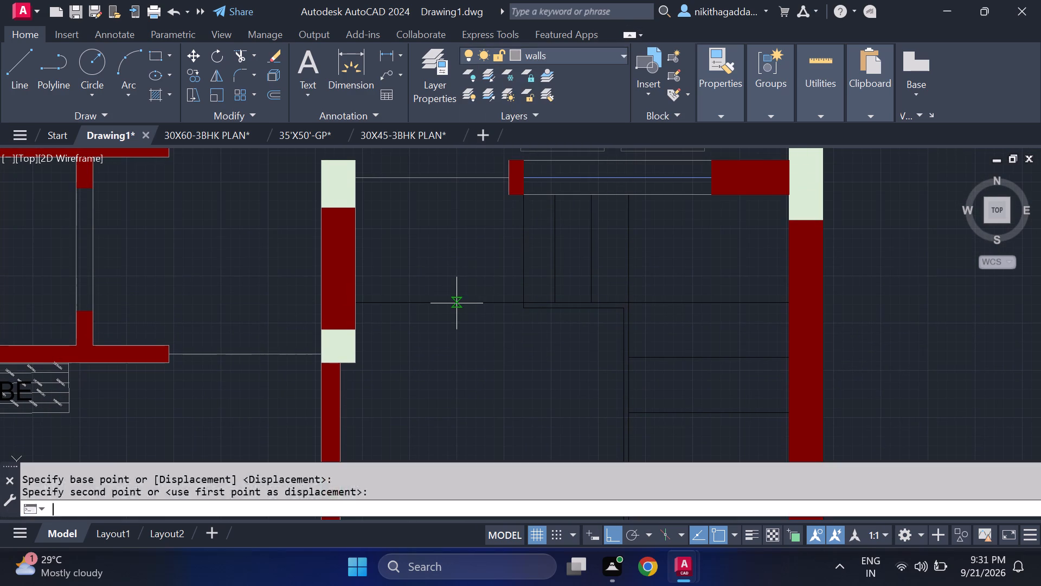
left_click(472, 240)
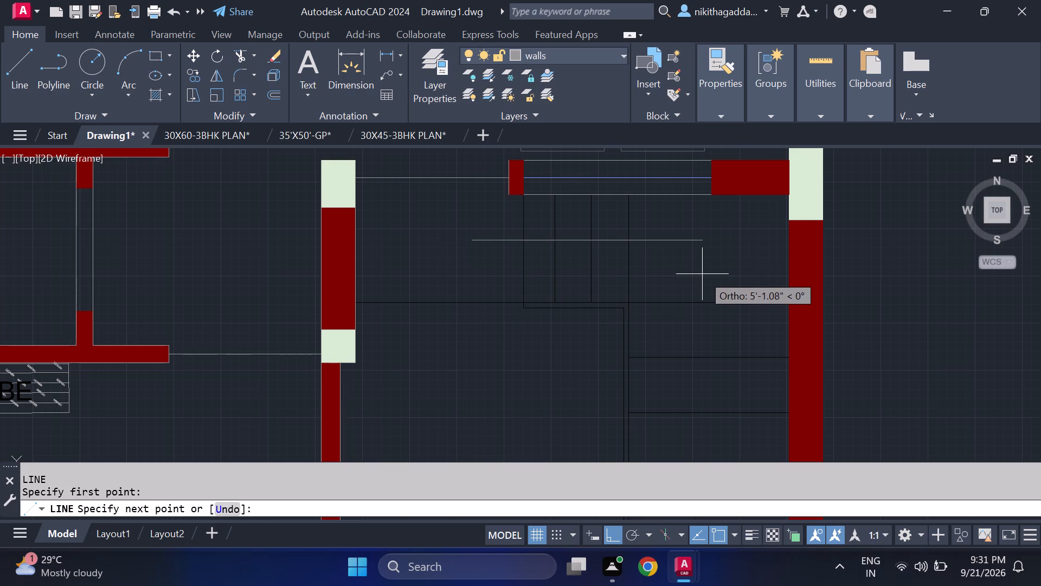
left_click(716, 253)
middle_click_drag(710, 337, 698, 324)
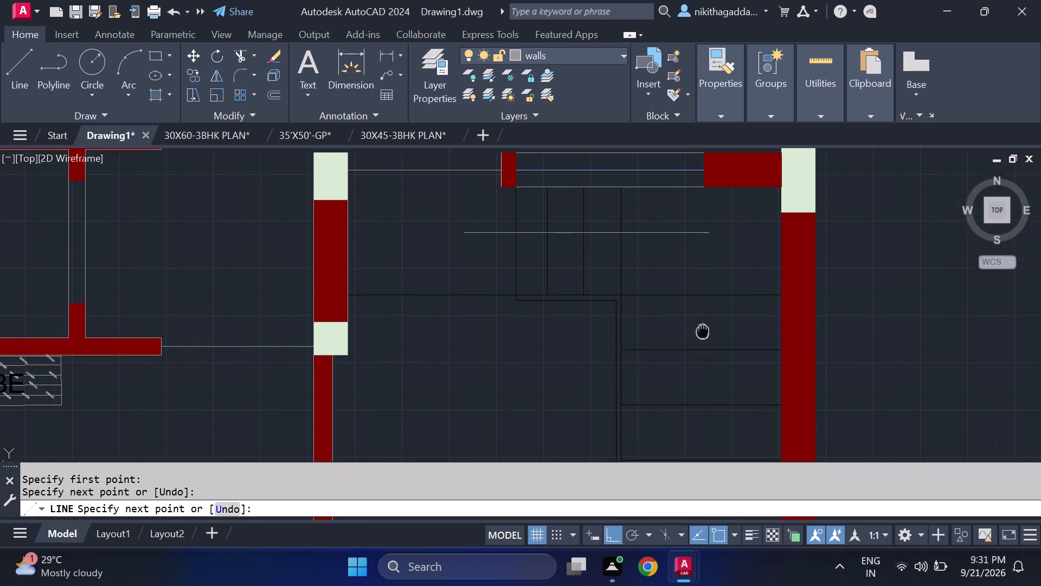
middle_click_drag(698, 324, 682, 230)
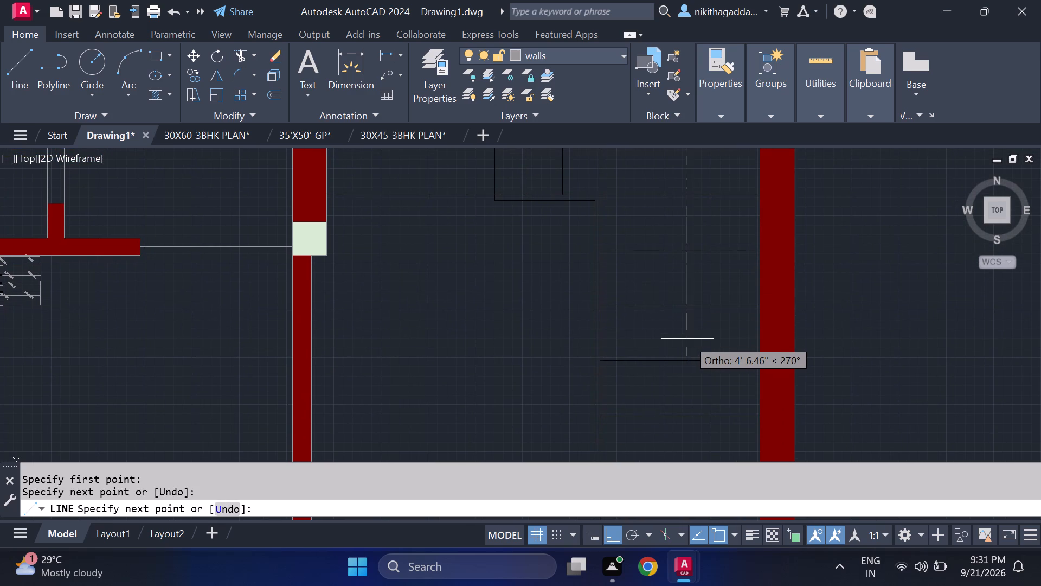
left_click(691, 330)
Finish the direction line with a downward triangular arrowhead about 8 in wide, its centre line and tip ending on the tread line below.
scroll(690, 335, "up", 2)
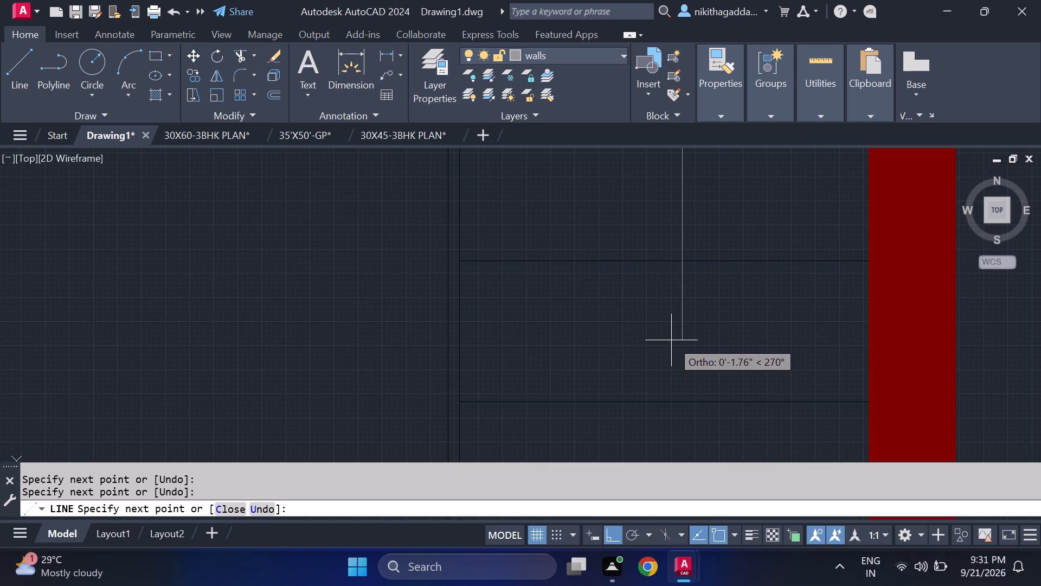
key("F8")
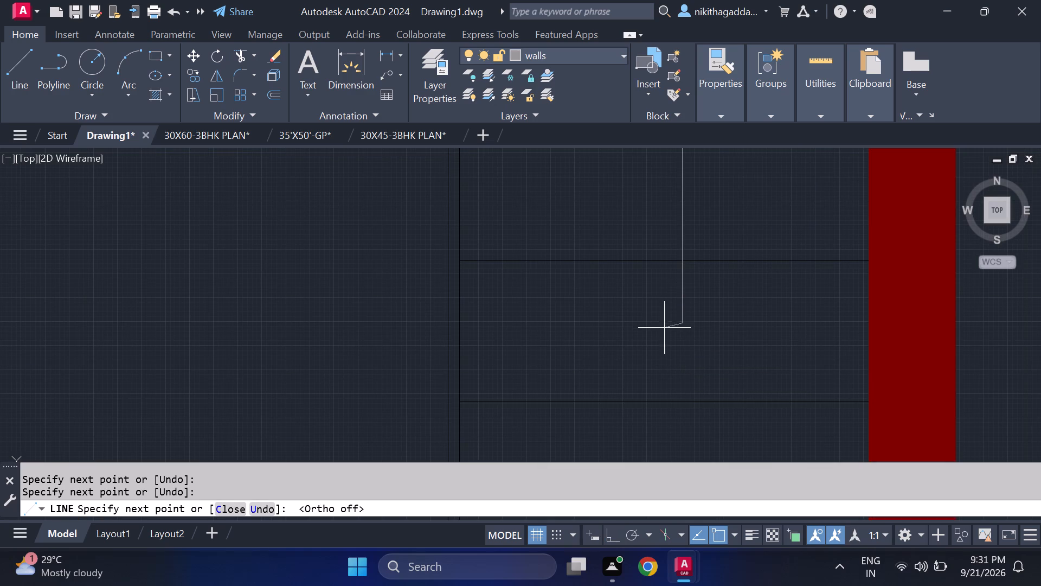
key("F8")
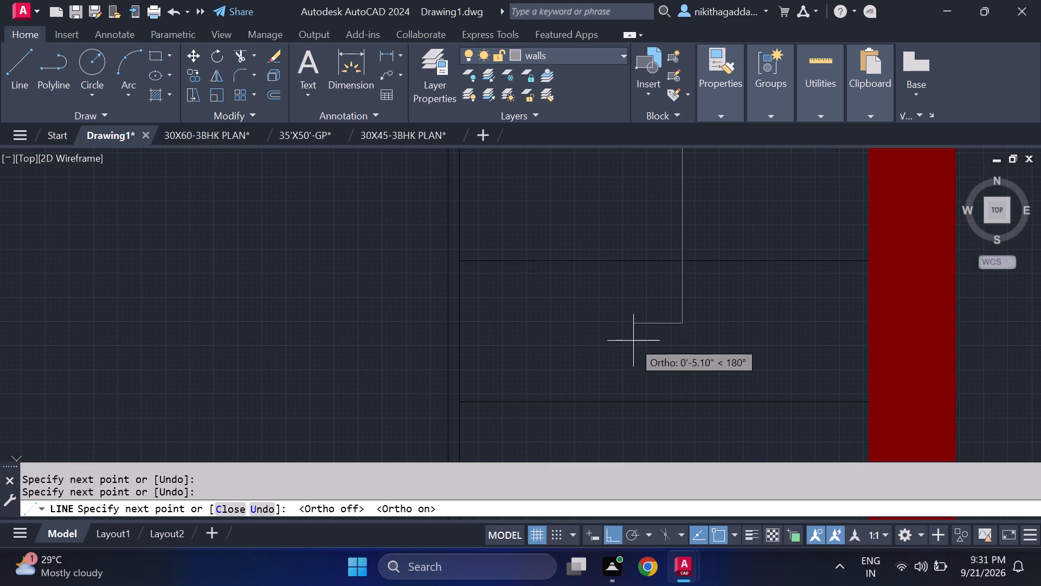
left_click(645, 325)
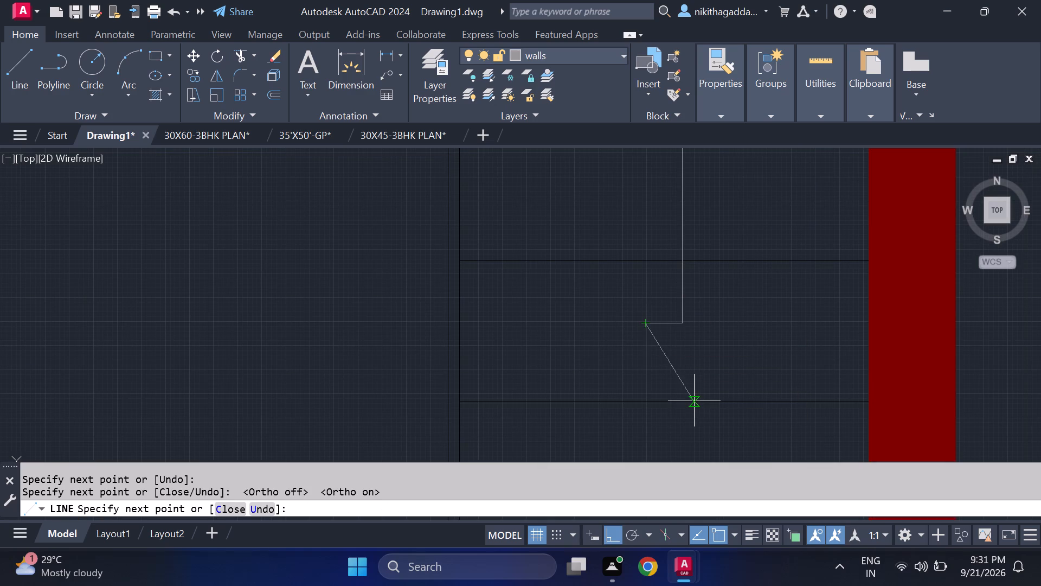
key("F8")
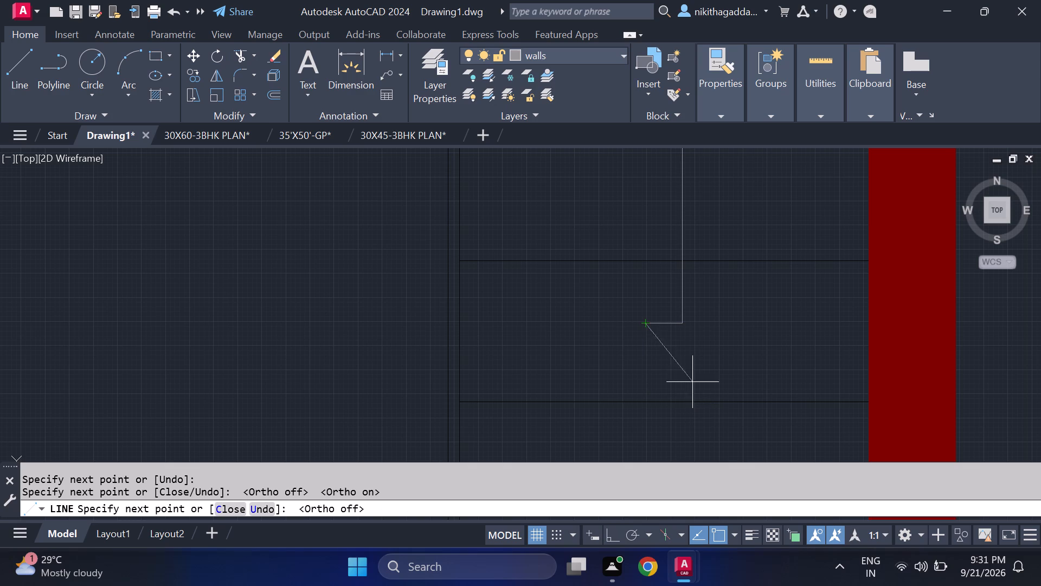
left_click(683, 403)
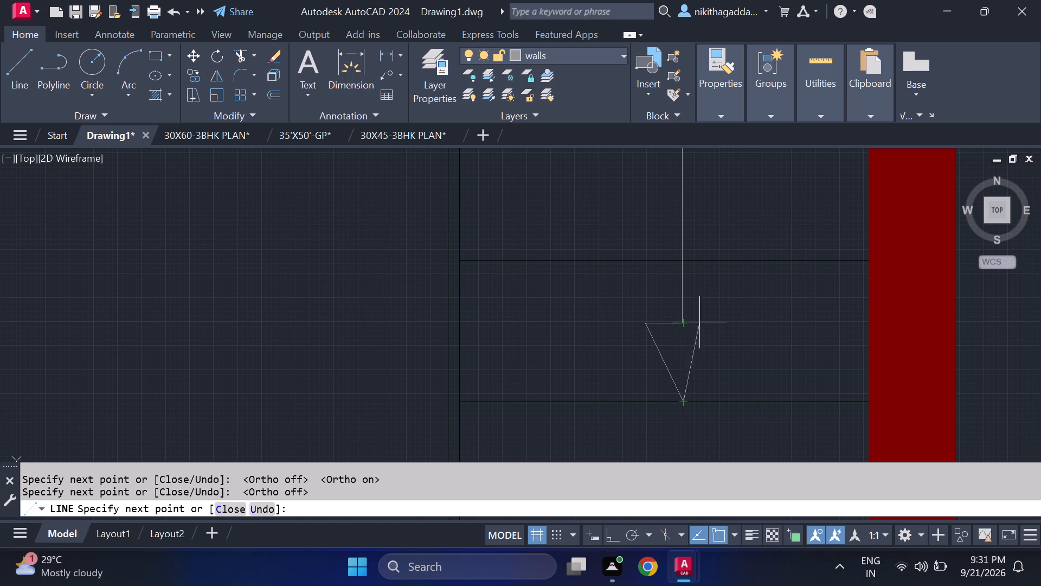
left_click(685, 322)
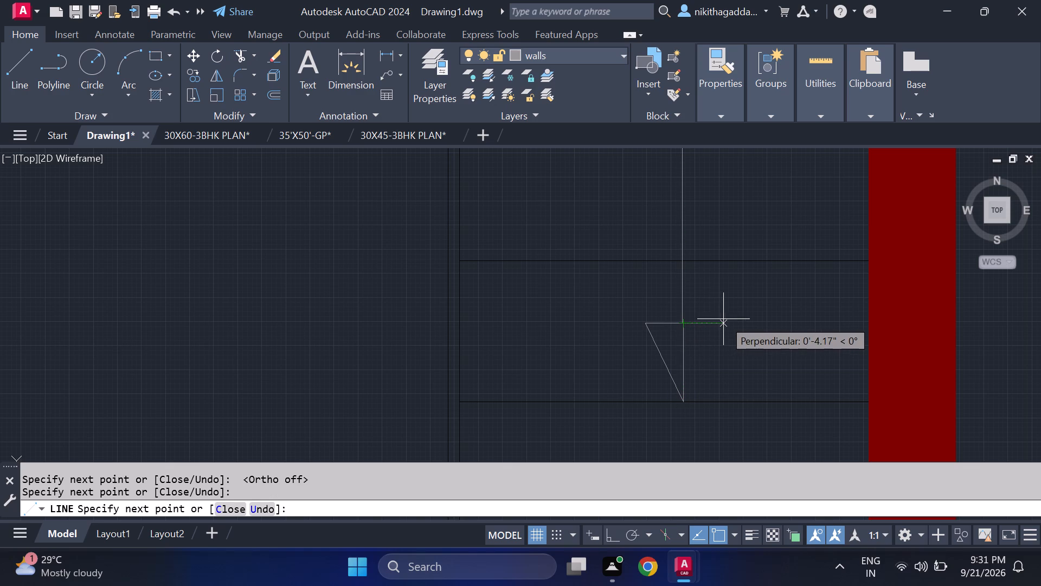
left_click(723, 319)
left_click(684, 403)
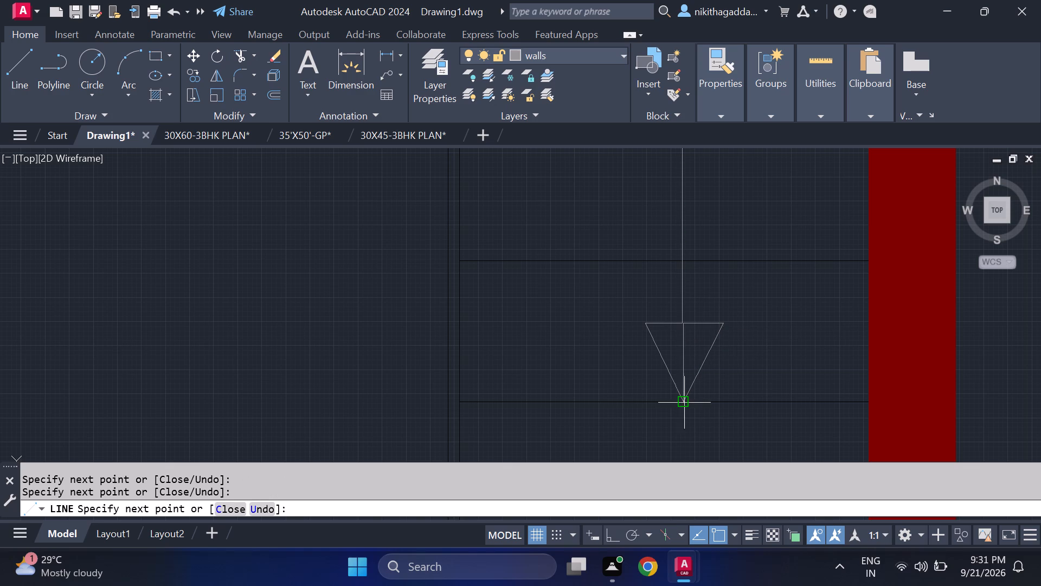
key("Escape")
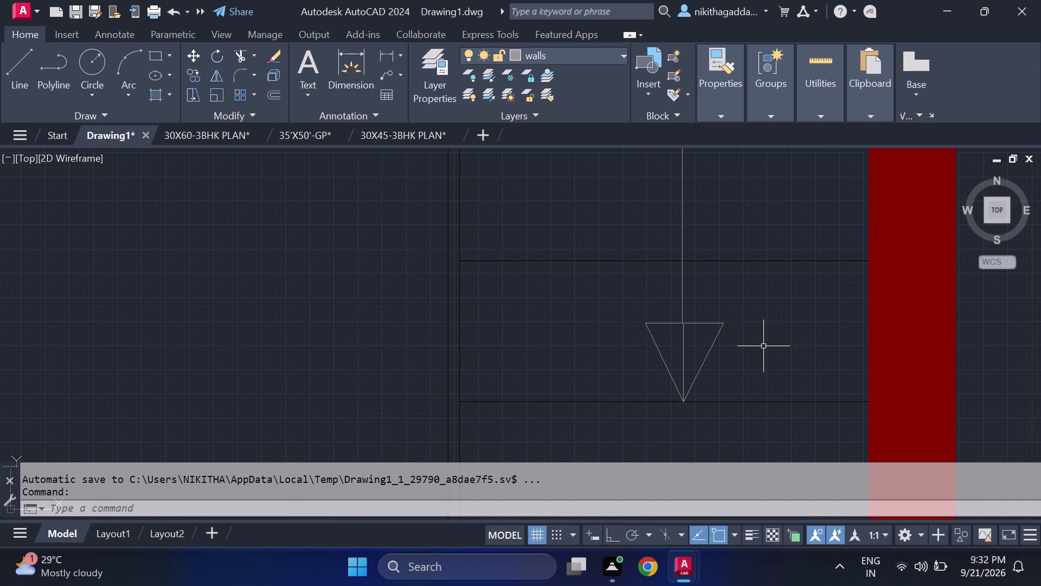
scroll(762, 346, "down", 4)
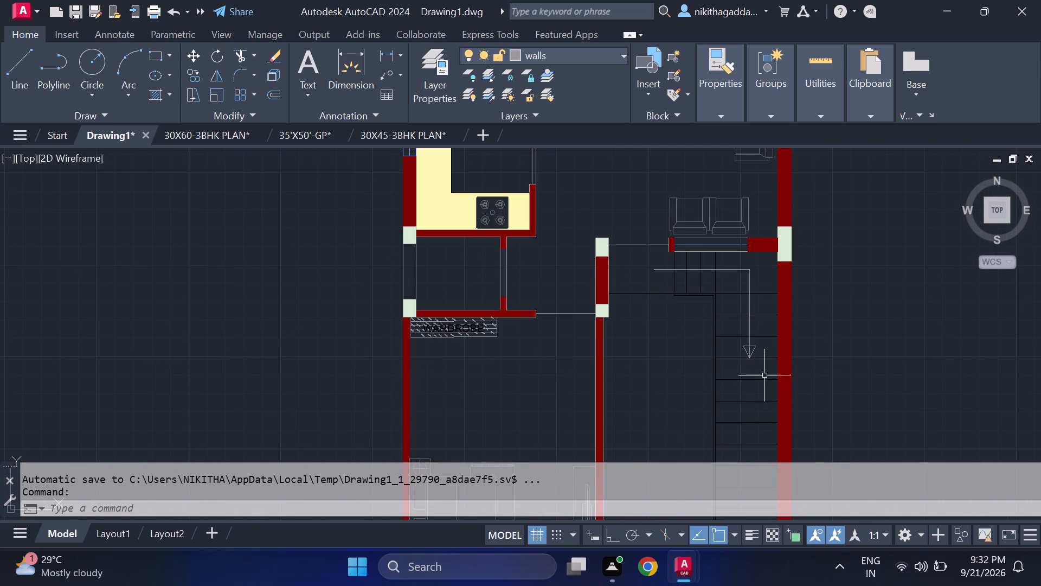
middle_click_drag(769, 333, 717, 330)
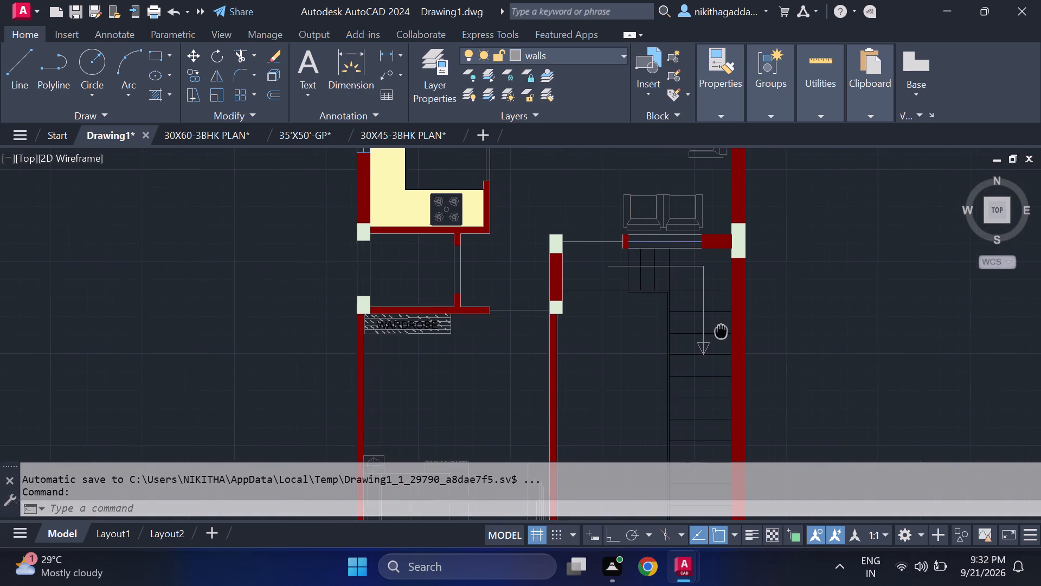
Make the text layer current and set the solid Hatch colour to ByLayer.
middle_click_drag(717, 330, 677, 333)
scroll(678, 348, "up", 3)
type("hatch")
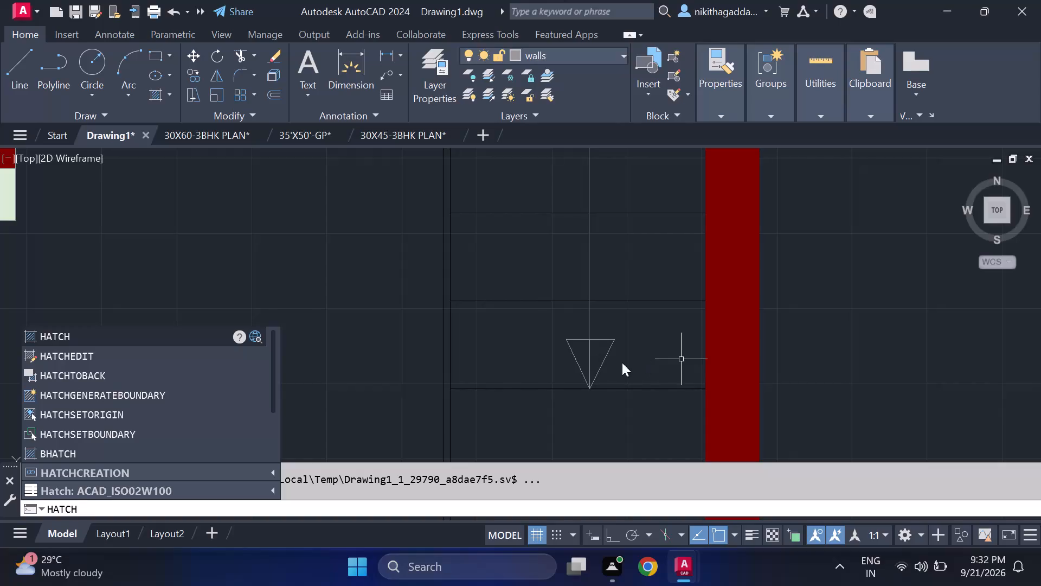
left_click(601, 56)
left_click(601, 56)
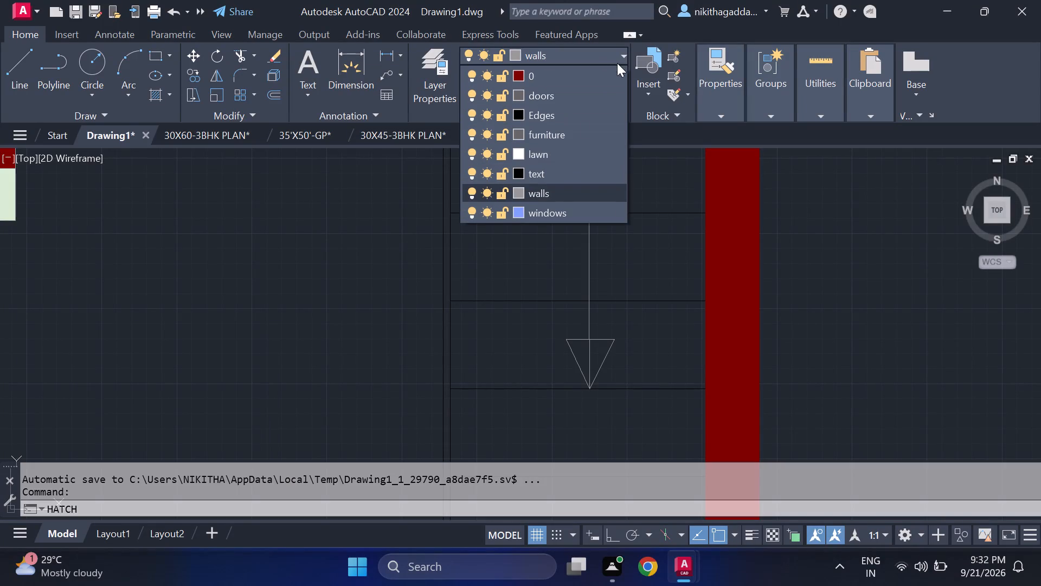
left_click(557, 175)
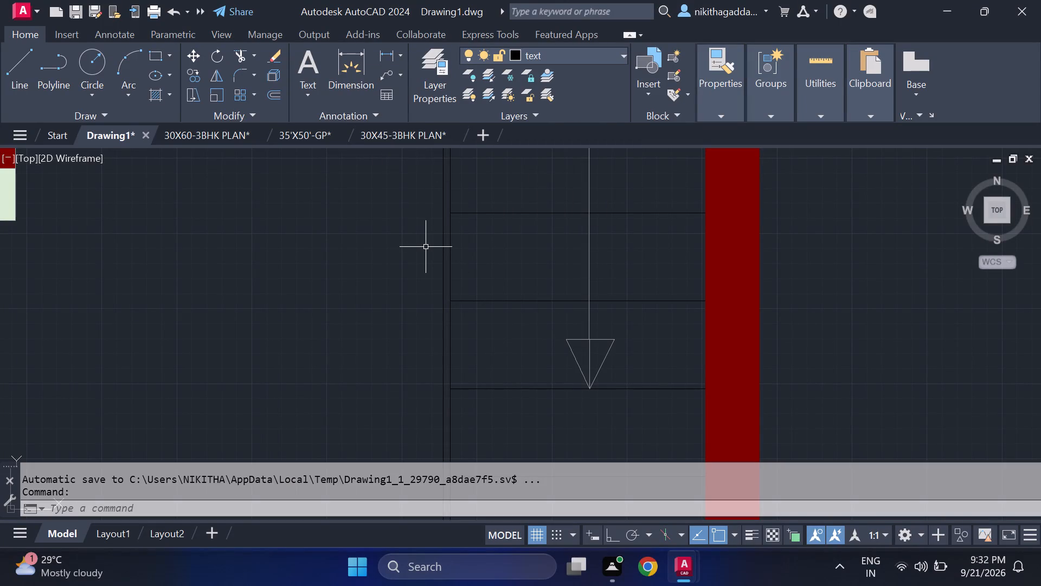
type("hatch")
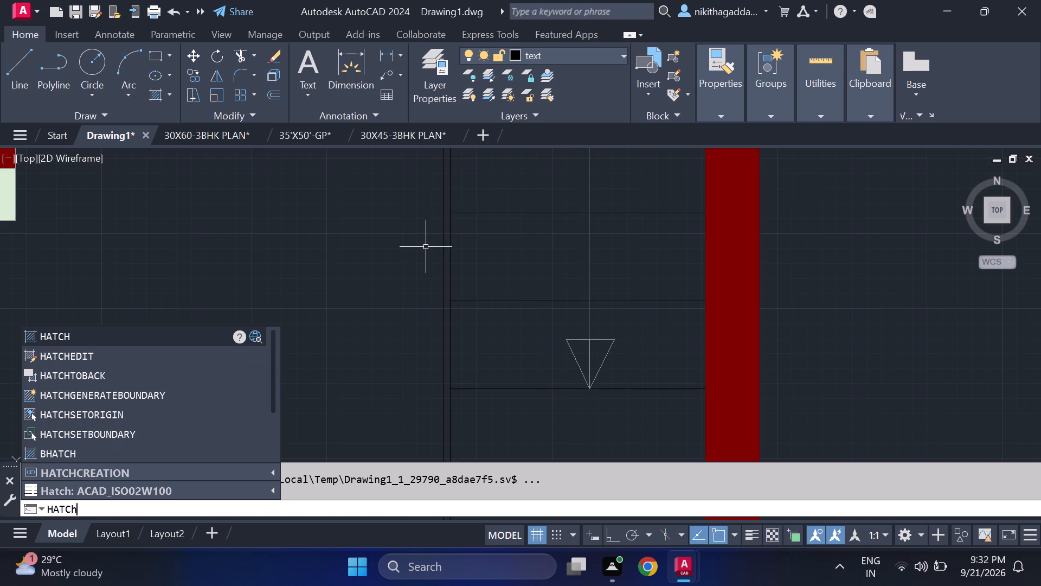
key("Return")
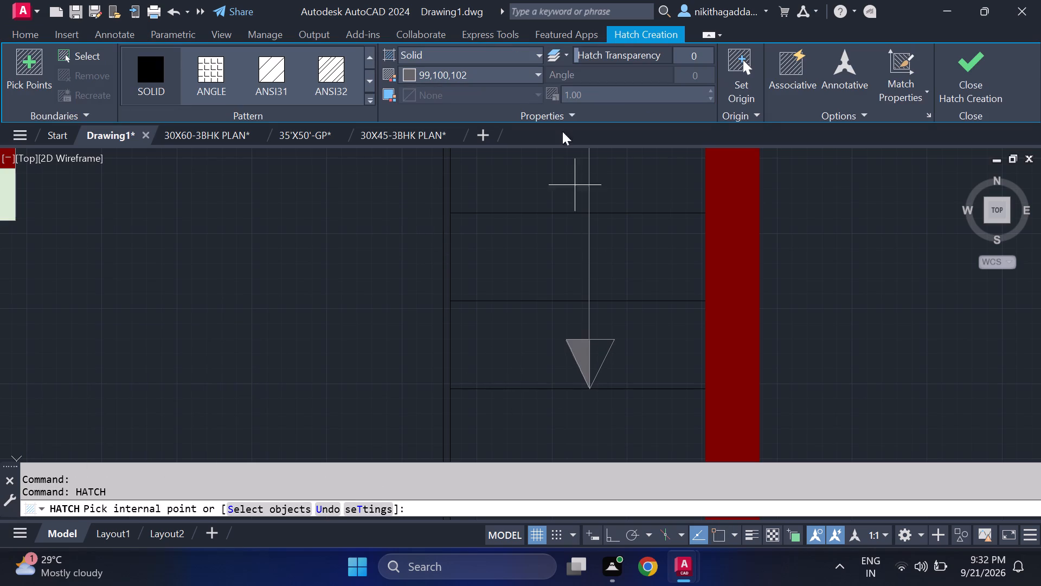
left_click(531, 68)
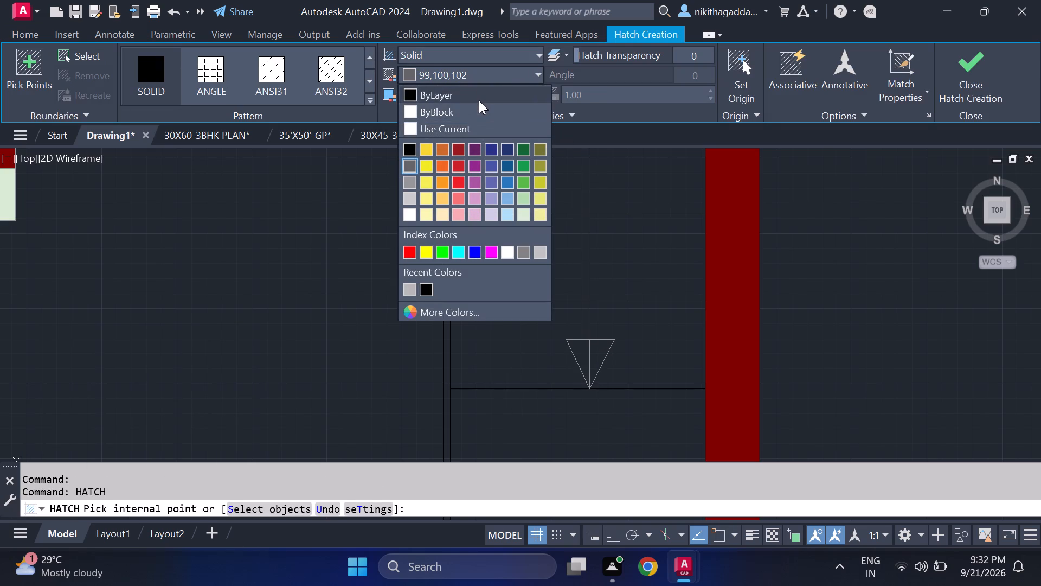
left_click(479, 100)
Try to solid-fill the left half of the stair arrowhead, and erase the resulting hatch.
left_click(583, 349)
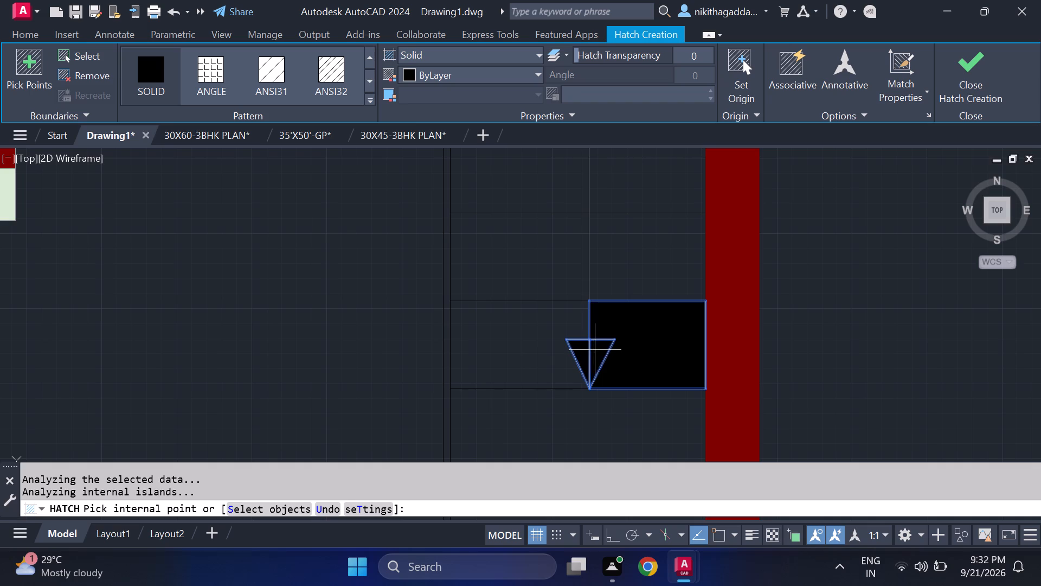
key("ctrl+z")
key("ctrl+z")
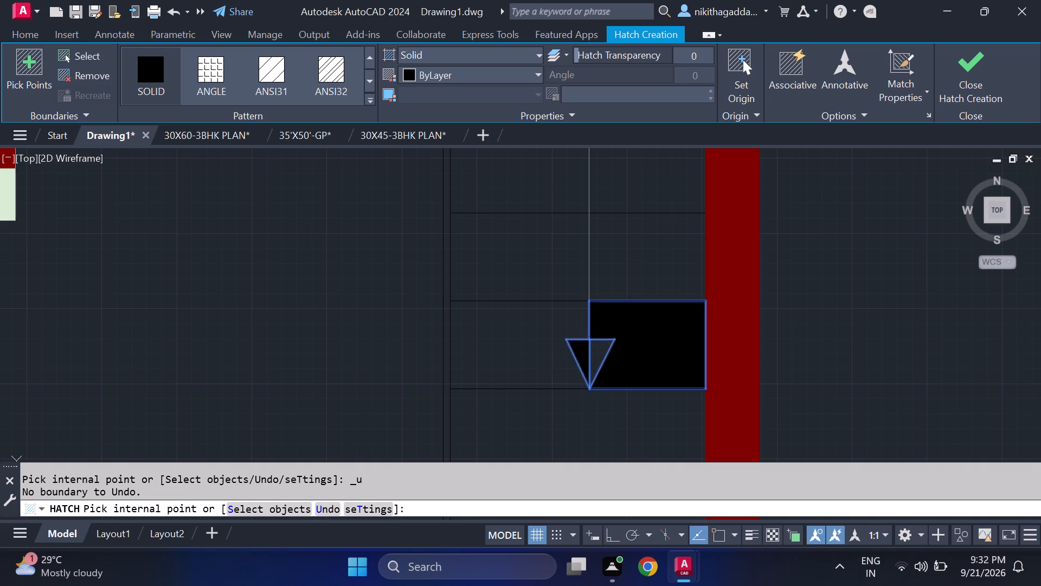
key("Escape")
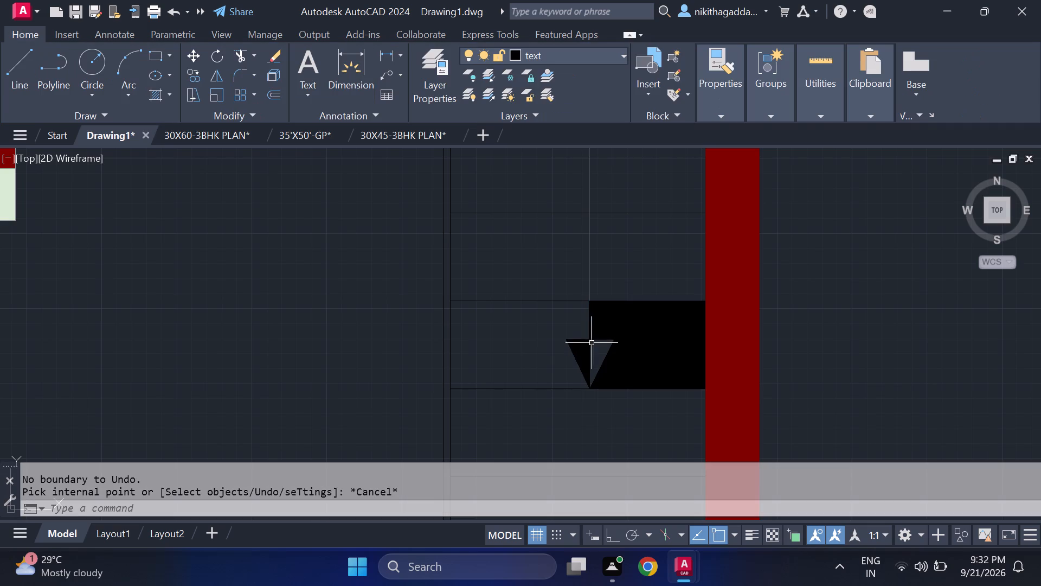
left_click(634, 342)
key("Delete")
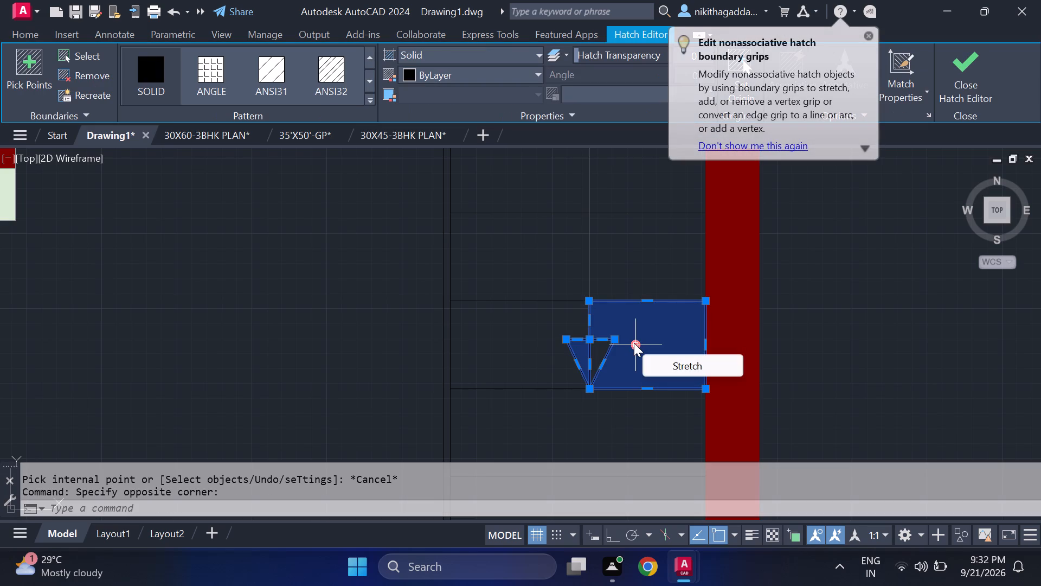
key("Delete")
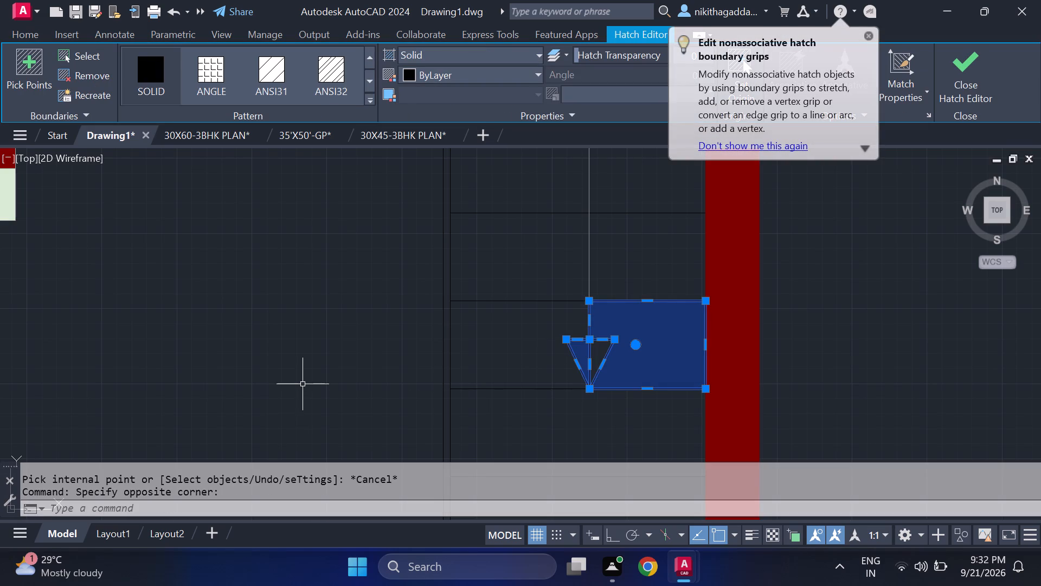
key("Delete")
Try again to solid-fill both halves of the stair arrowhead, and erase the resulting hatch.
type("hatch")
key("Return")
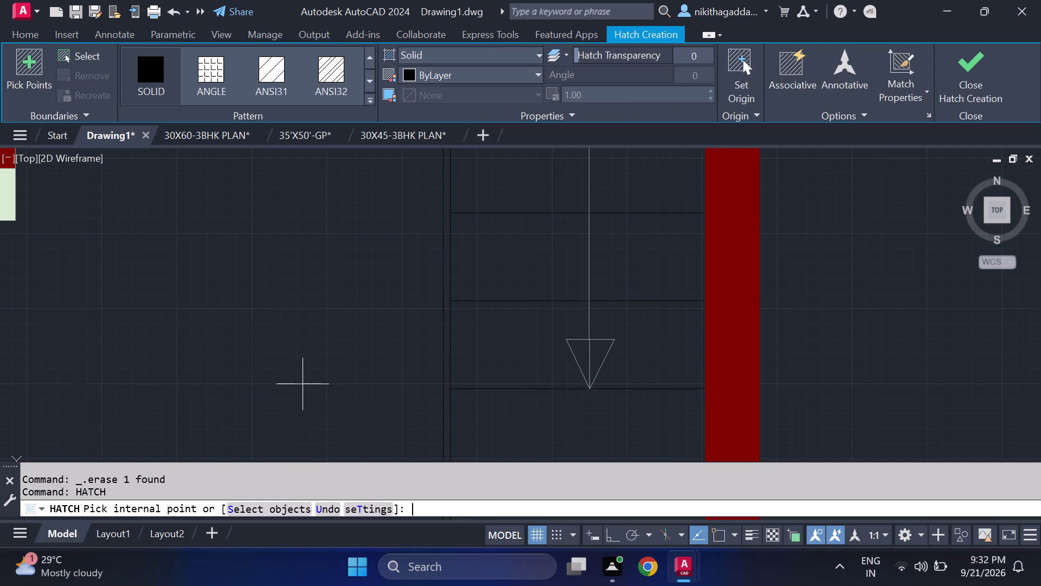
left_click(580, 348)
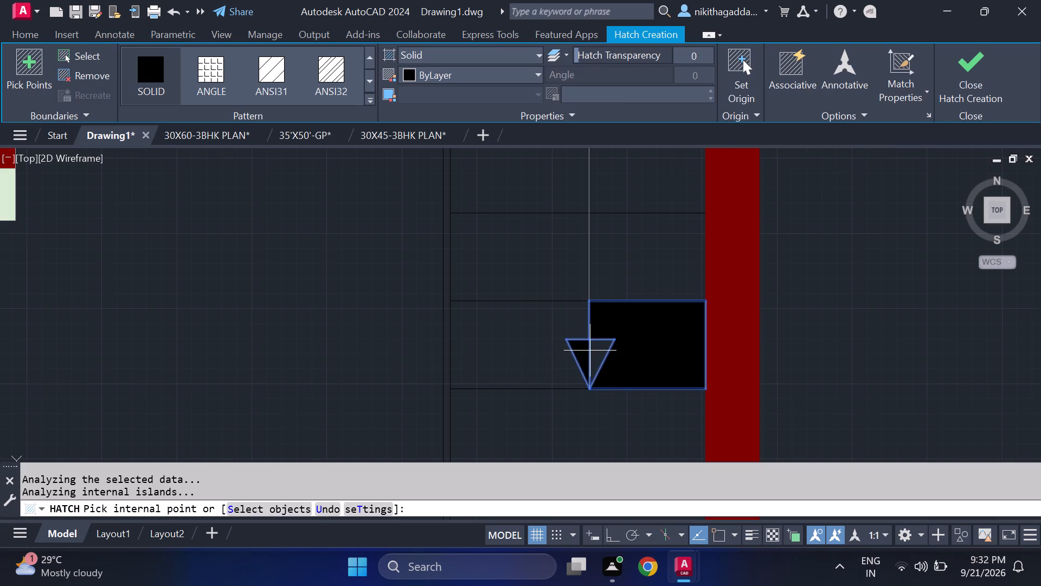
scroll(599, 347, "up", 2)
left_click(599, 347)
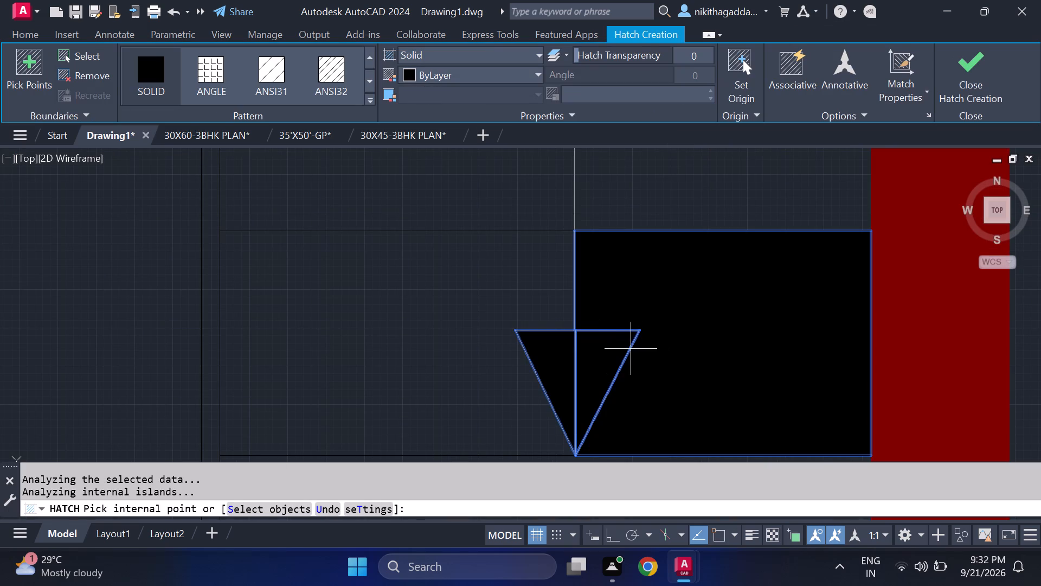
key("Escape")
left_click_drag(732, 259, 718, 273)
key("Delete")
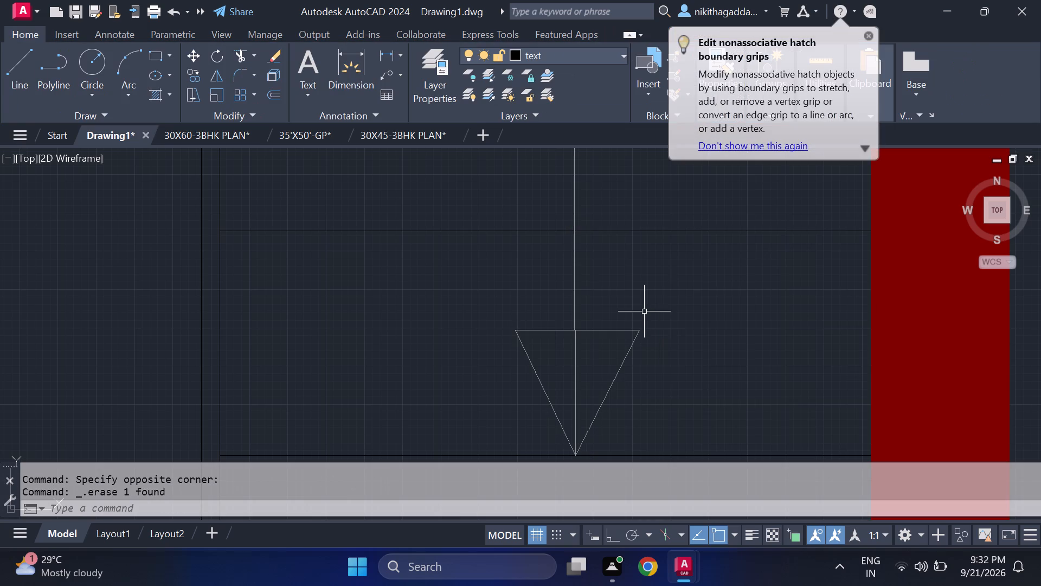
Move the arrowhead's centre line so its top end meets the lower end of the stair direction line.
scroll(650, 334, "up", 3)
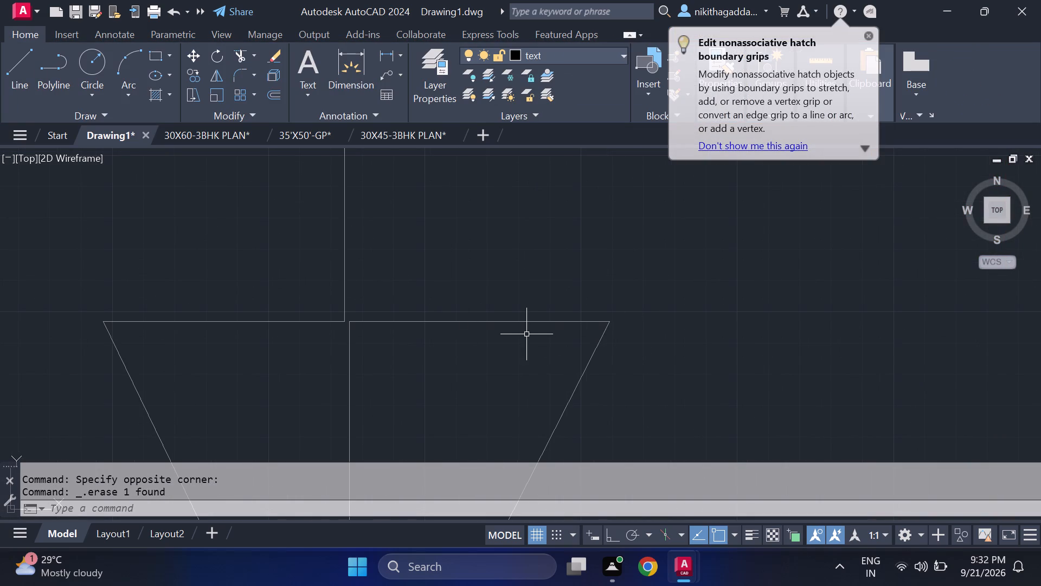
left_click_drag(371, 348, 365, 352)
left_click(320, 383)
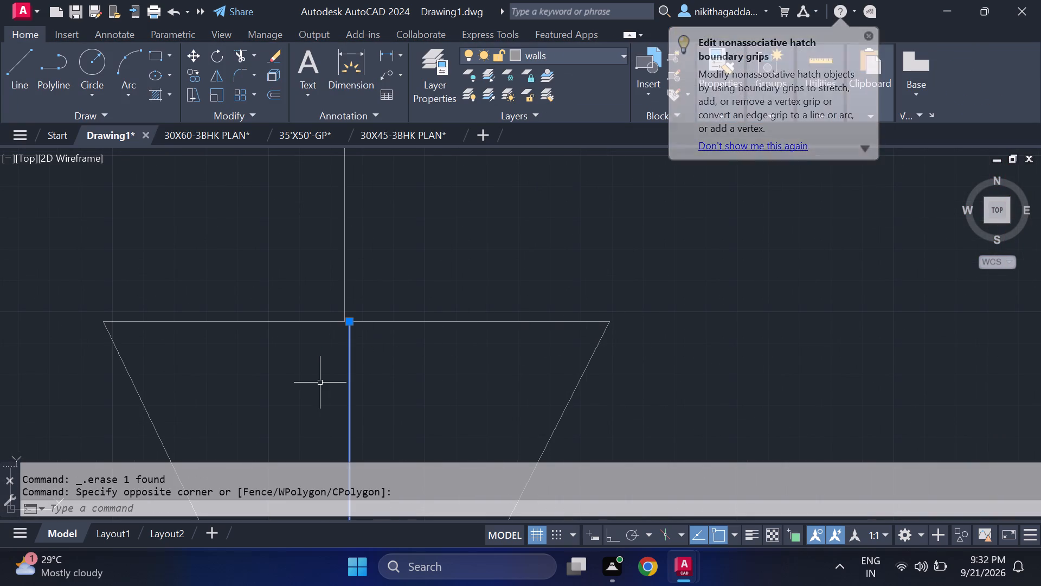
key("m")
key("Return")
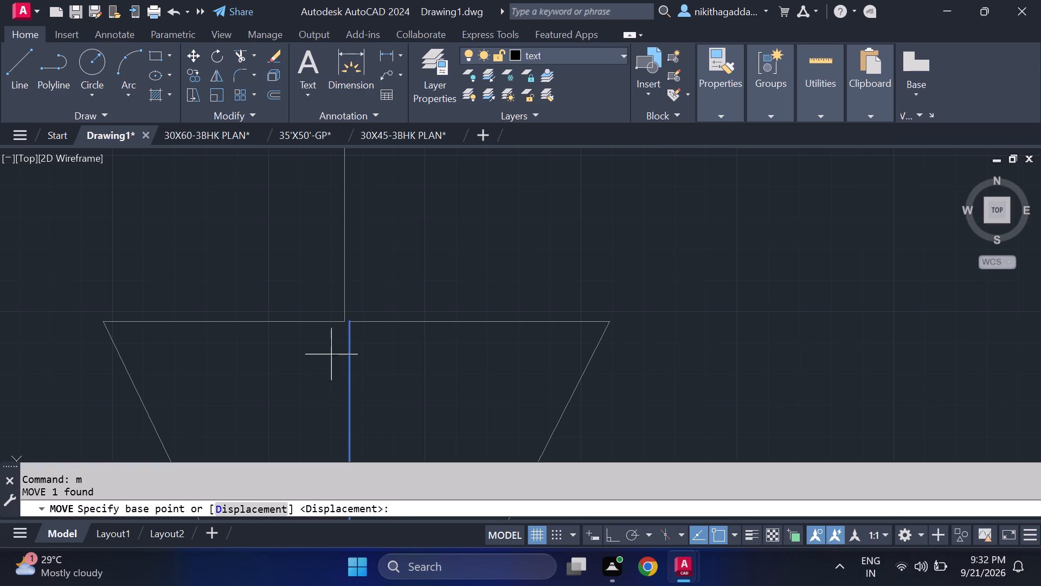
scroll(335, 345, "up", 3)
left_click(389, 264)
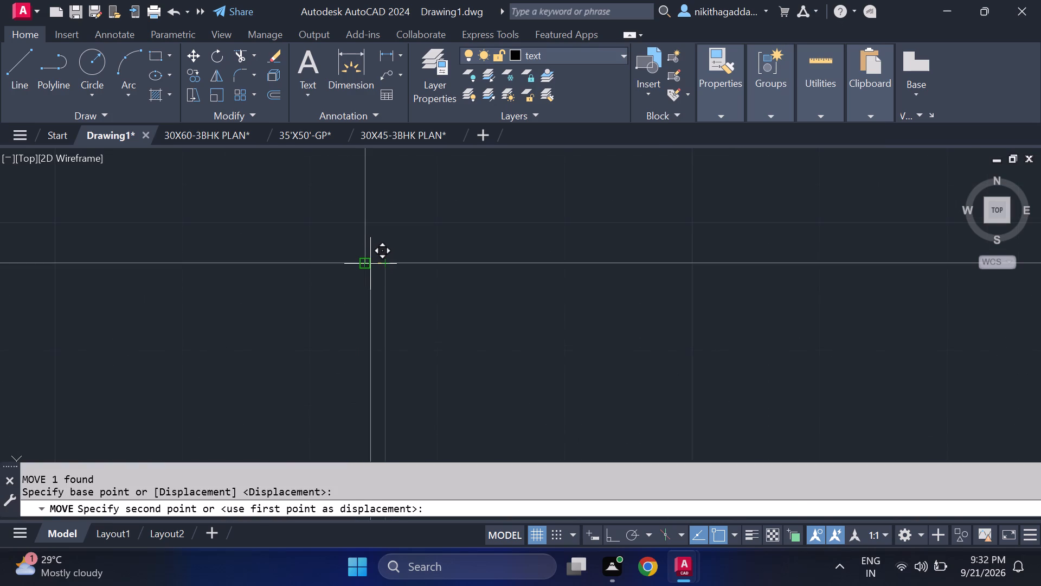
left_click(370, 264)
Extend the right half of the arrowhead's top edge to the moved centre line.
type("ex")
key("Return")
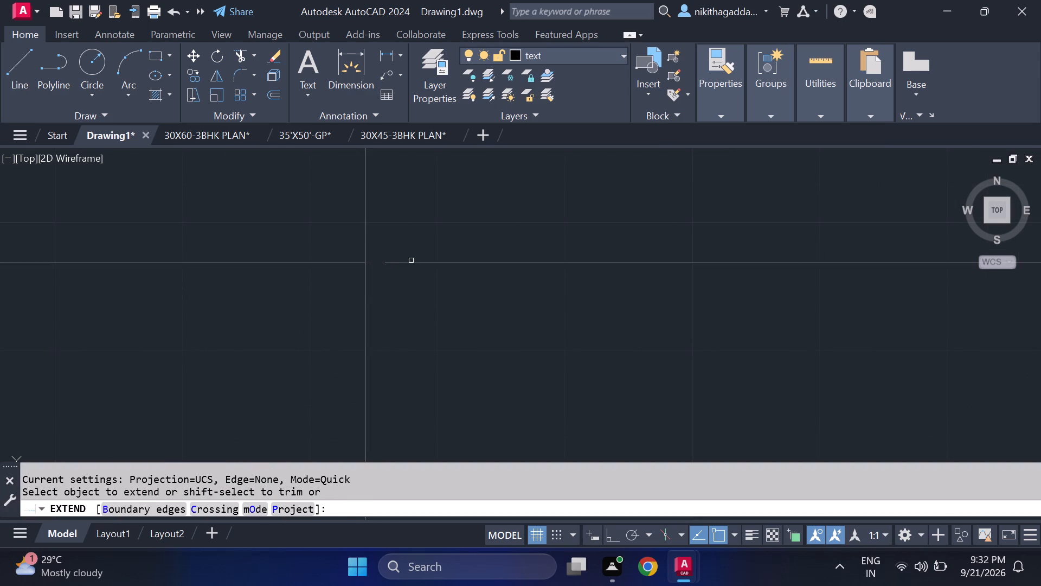
left_click(408, 261)
scroll(472, 281, "down", 4)
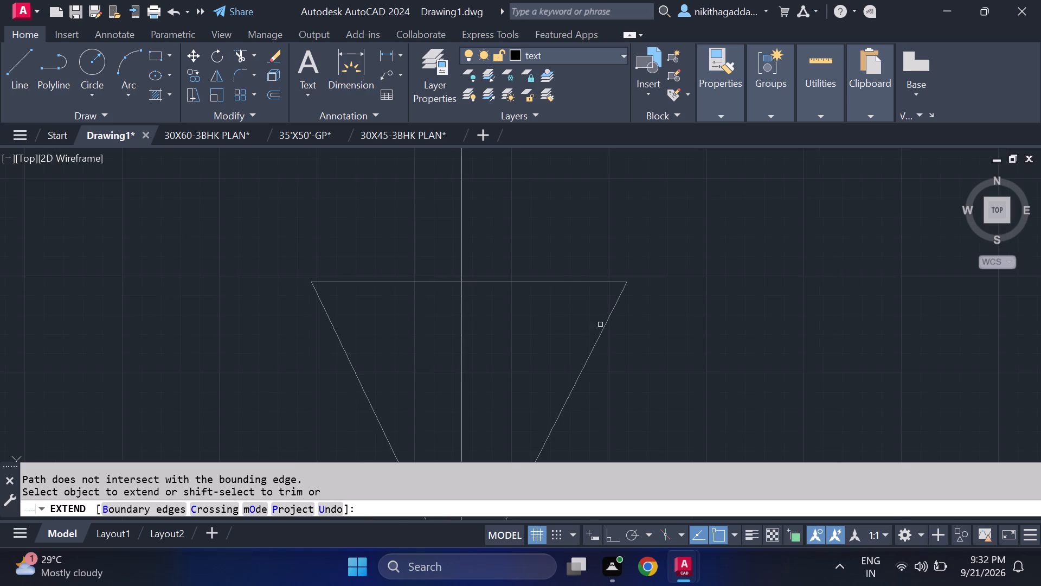
scroll(632, 328, "down", 2)
key("Escape")
Fill both halves of the arrowhead with a solid ByLayer hatch.
type("hatch")
key("Return")
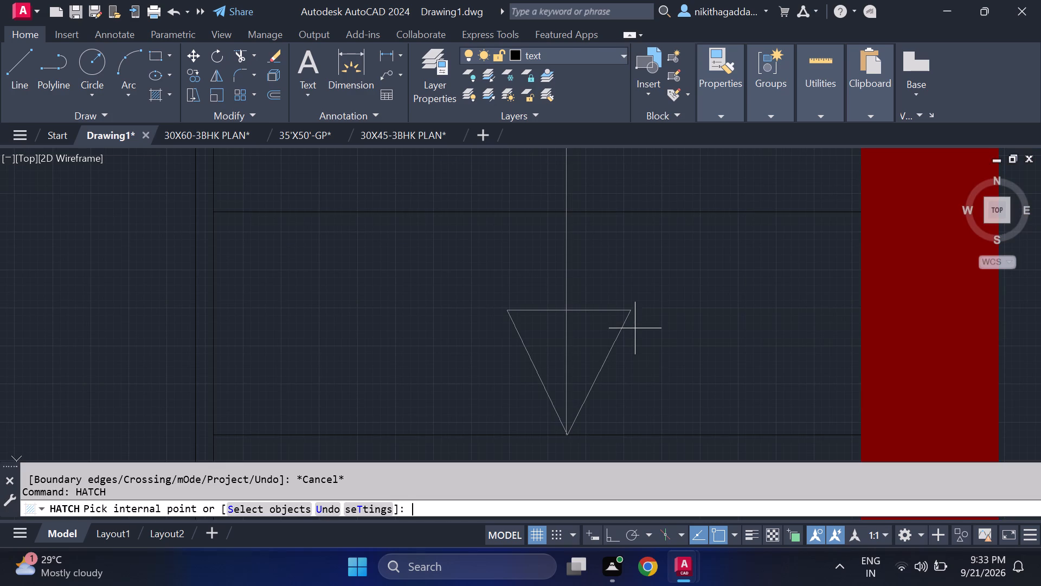
left_click(548, 337)
left_click(587, 333)
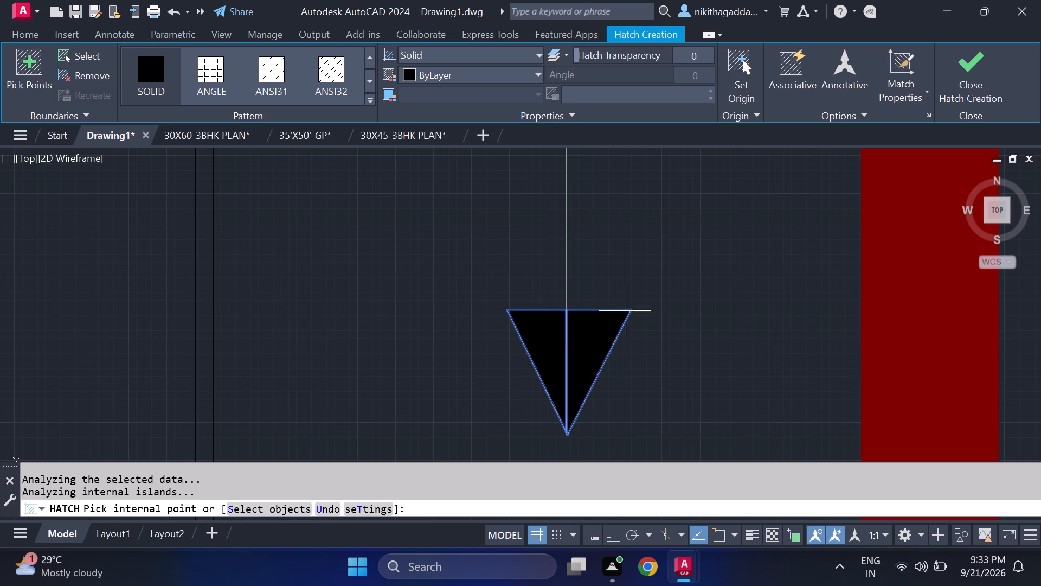
left_click(943, 73)
Erase the arrowhead's sloping sides, centre line and right top edge from around the solid fill.
scroll(719, 243, "down", 4)
scroll(702, 252, "up", 2)
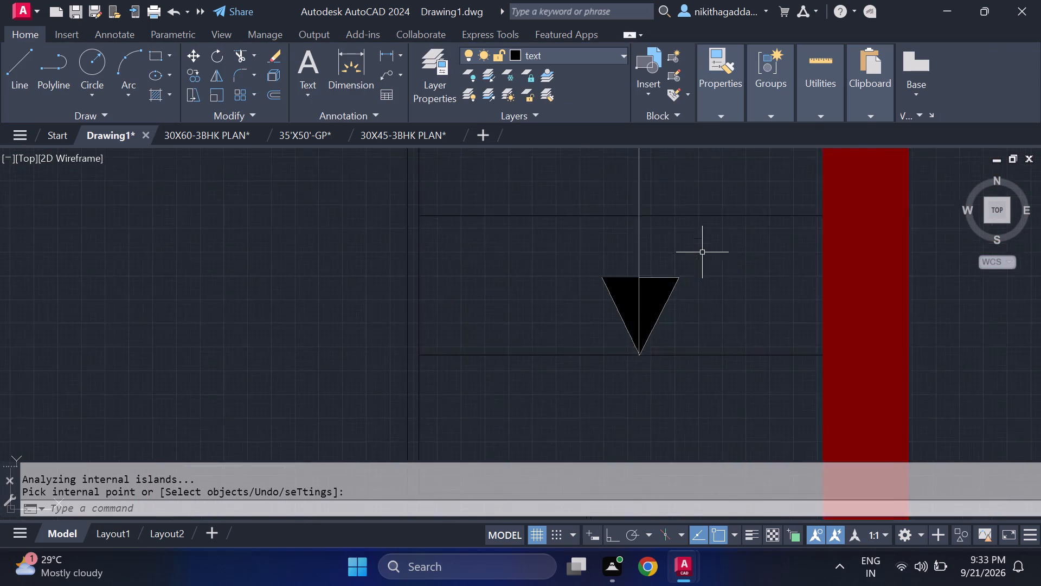
scroll(702, 252, "up", 2)
scroll(619, 300, "up", 3)
scroll(569, 291, "down", 6)
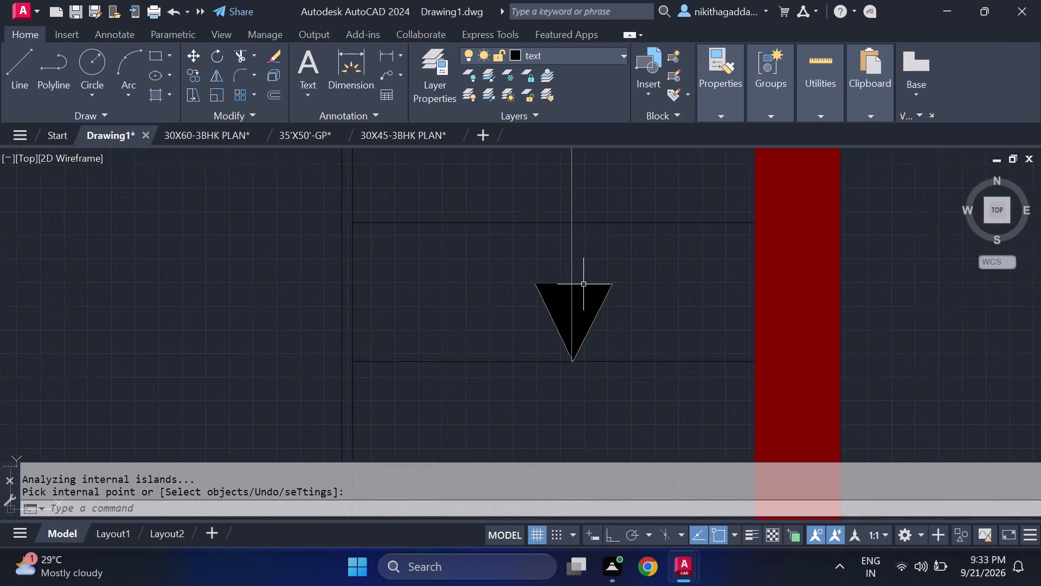
scroll(584, 285, "down", 2)
scroll(575, 300, "up", 4)
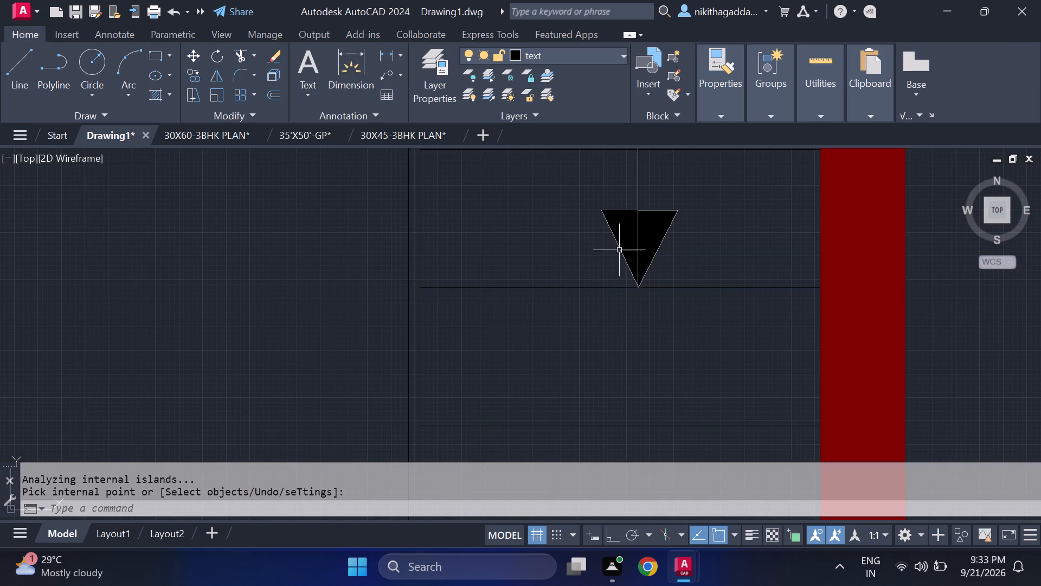
left_click(621, 249)
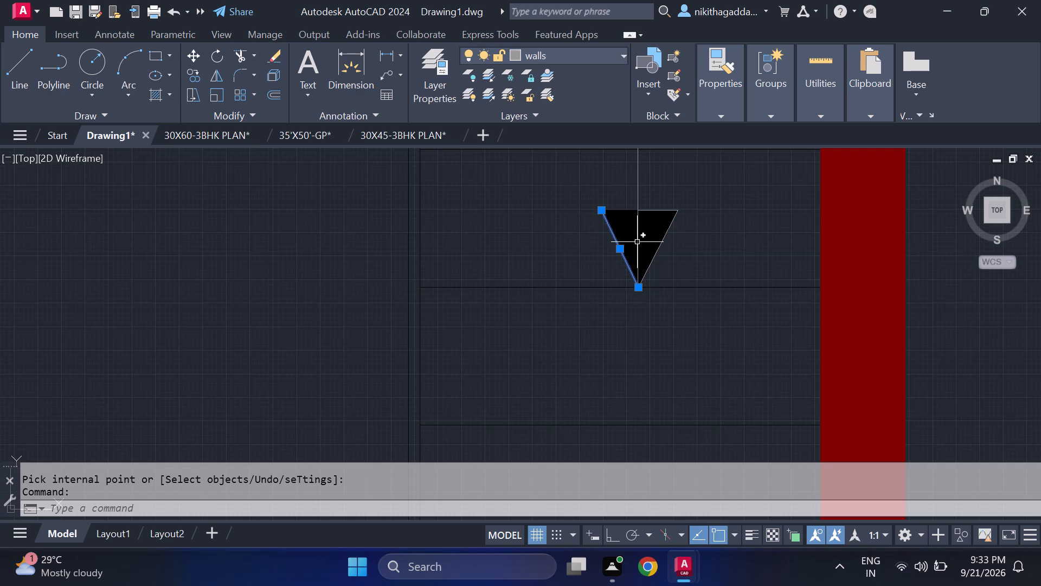
left_click(637, 242)
left_click(669, 232)
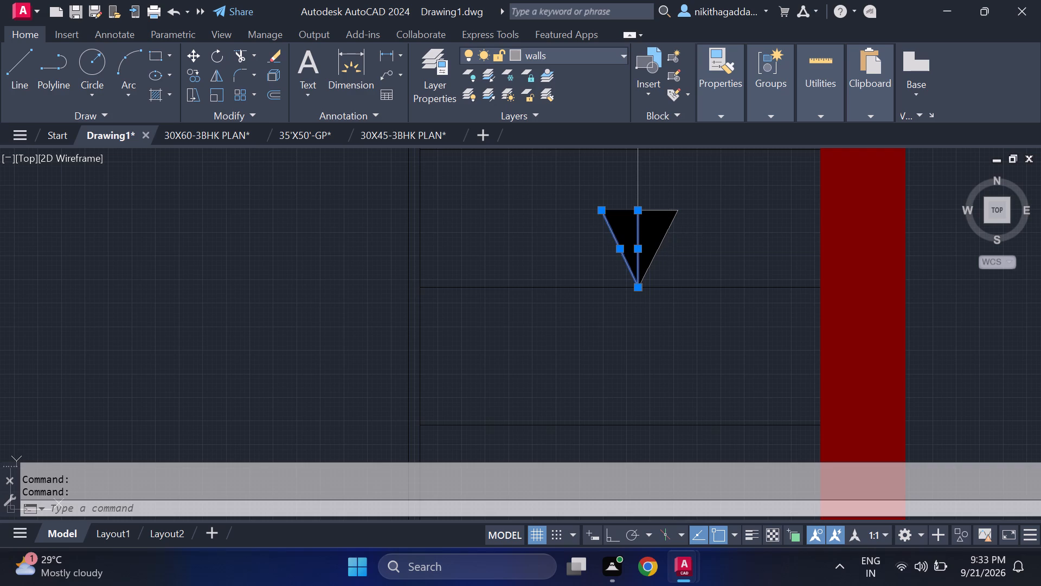
left_click(667, 209)
key("Delete")
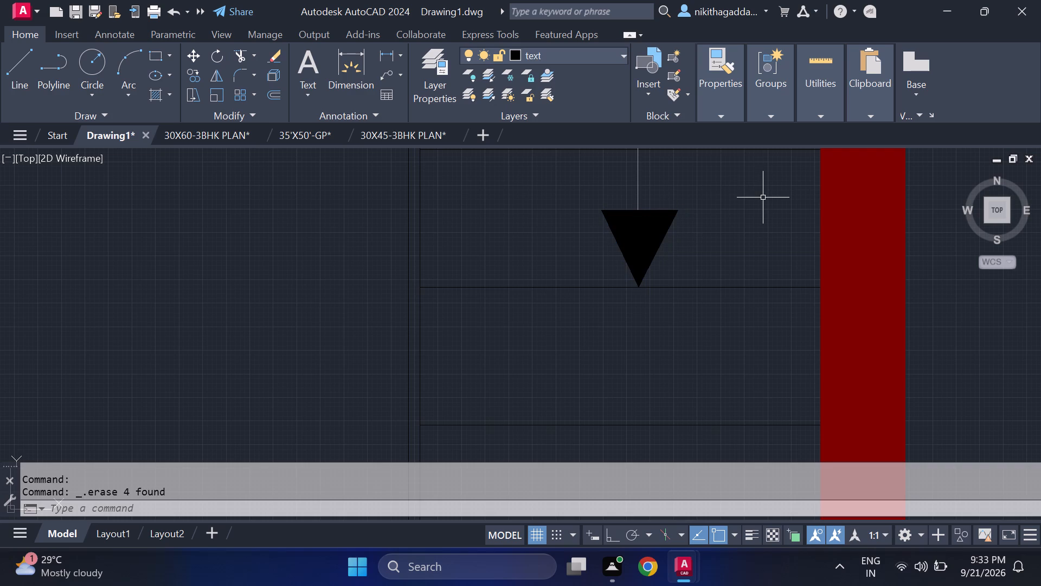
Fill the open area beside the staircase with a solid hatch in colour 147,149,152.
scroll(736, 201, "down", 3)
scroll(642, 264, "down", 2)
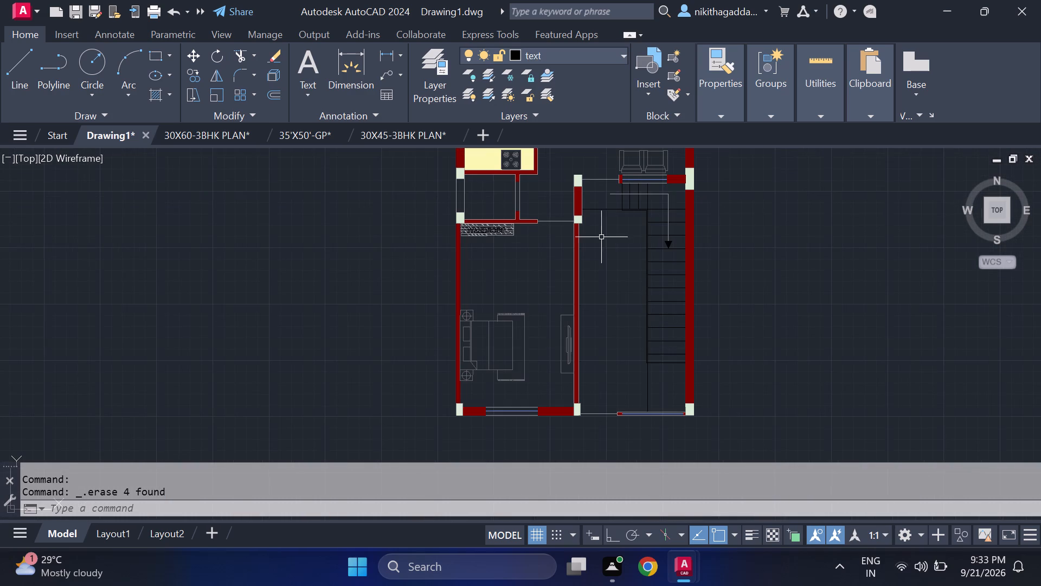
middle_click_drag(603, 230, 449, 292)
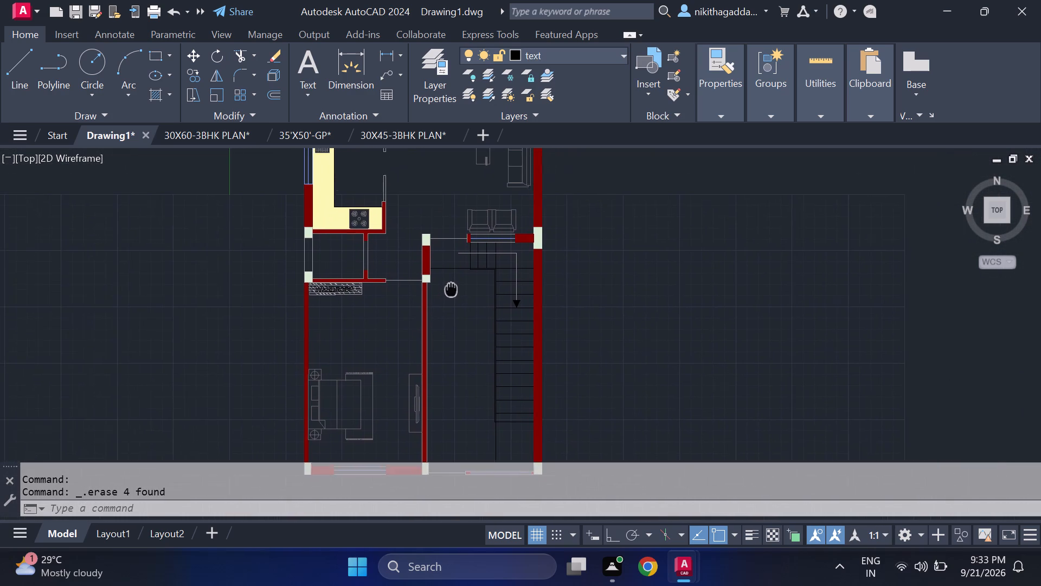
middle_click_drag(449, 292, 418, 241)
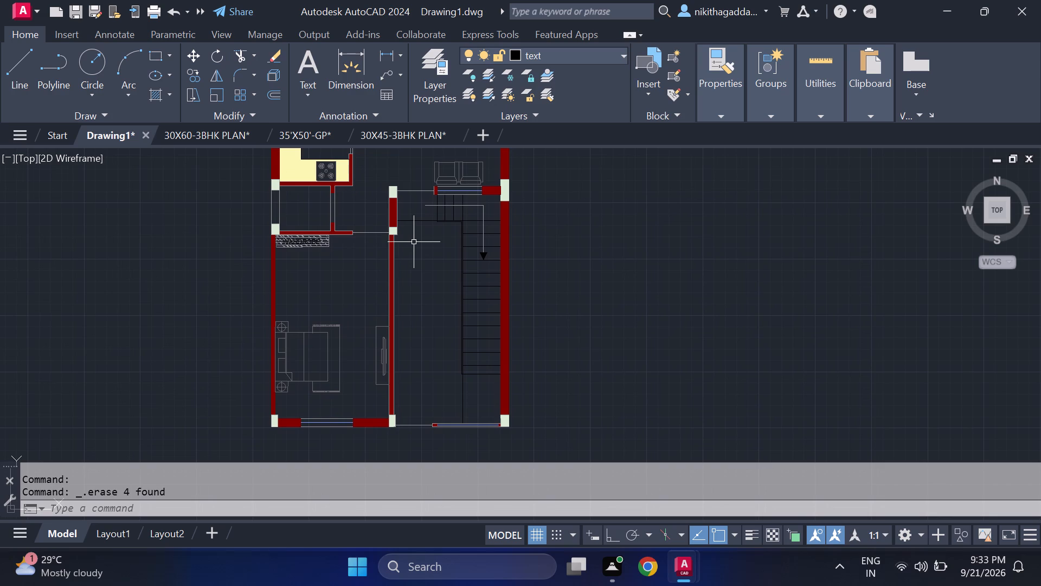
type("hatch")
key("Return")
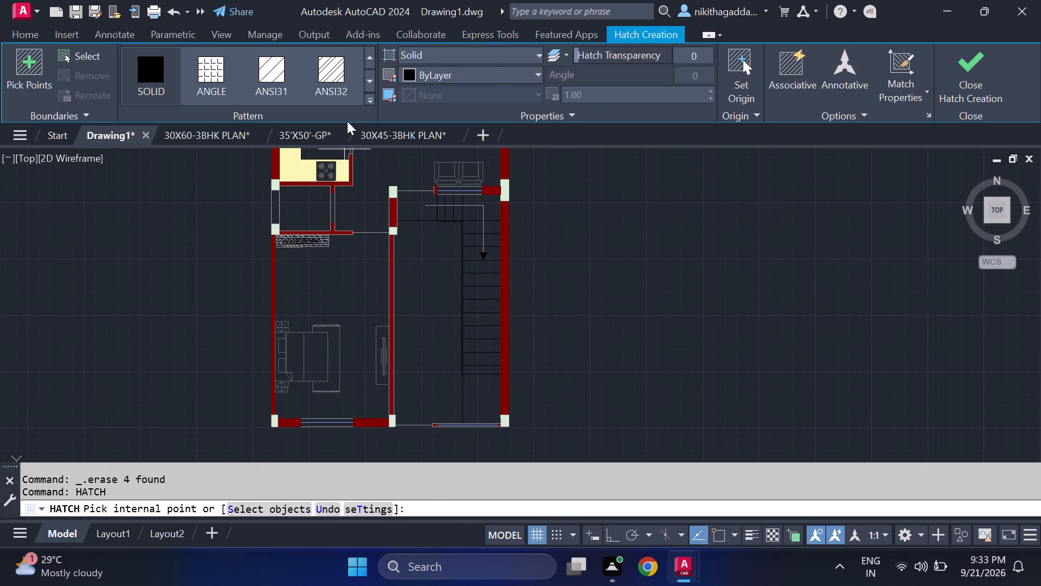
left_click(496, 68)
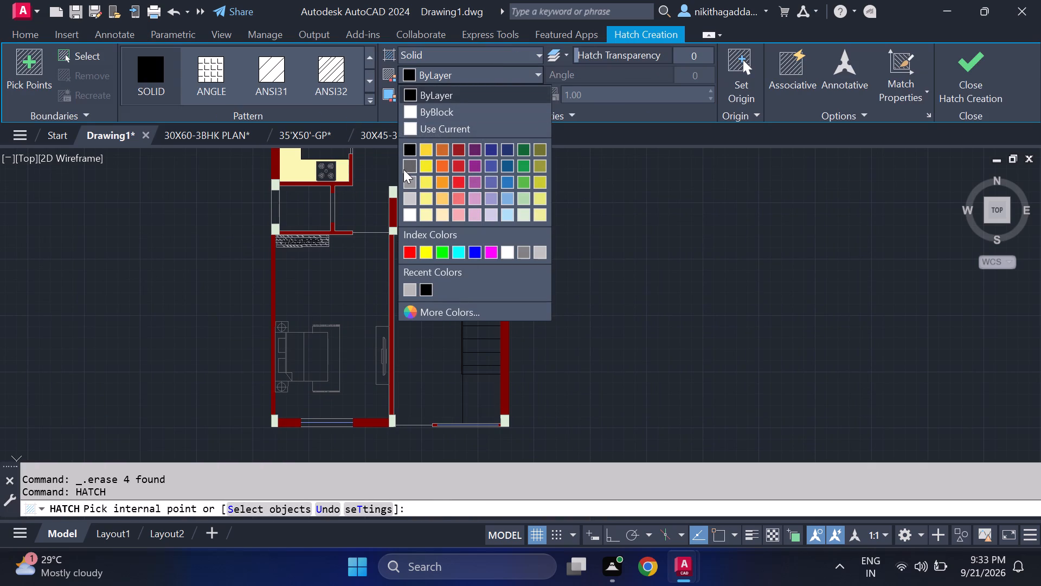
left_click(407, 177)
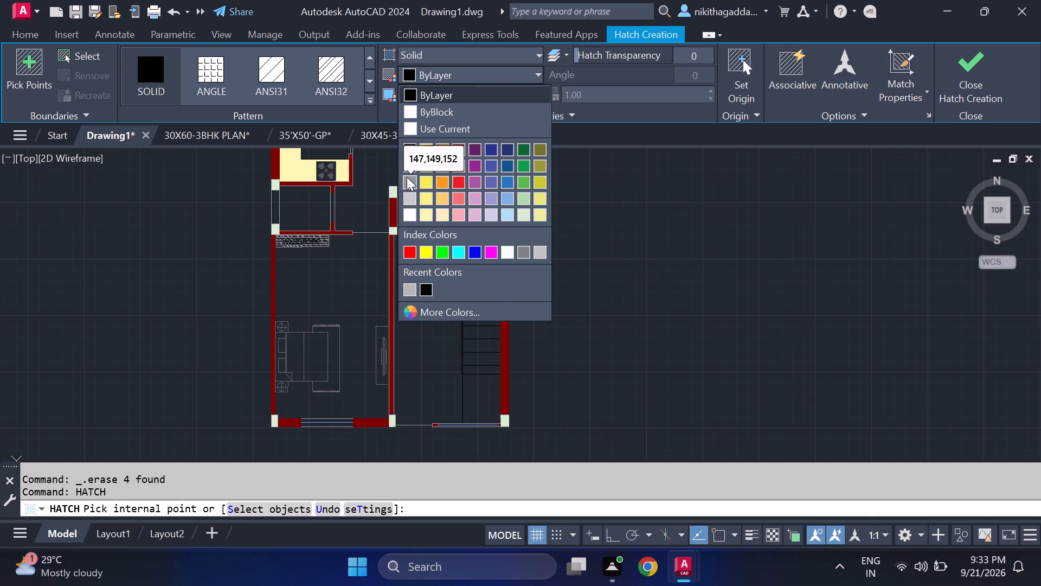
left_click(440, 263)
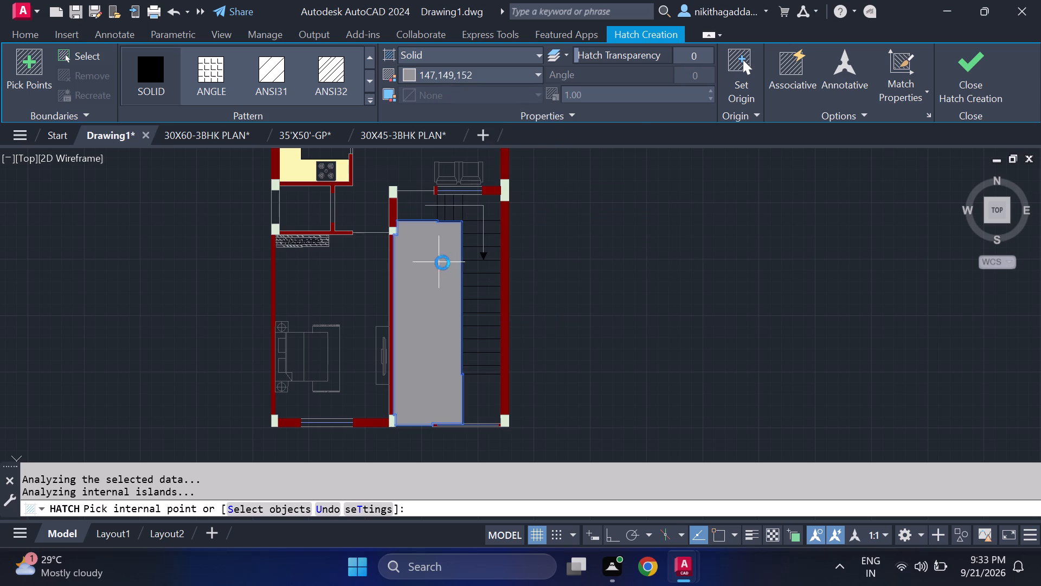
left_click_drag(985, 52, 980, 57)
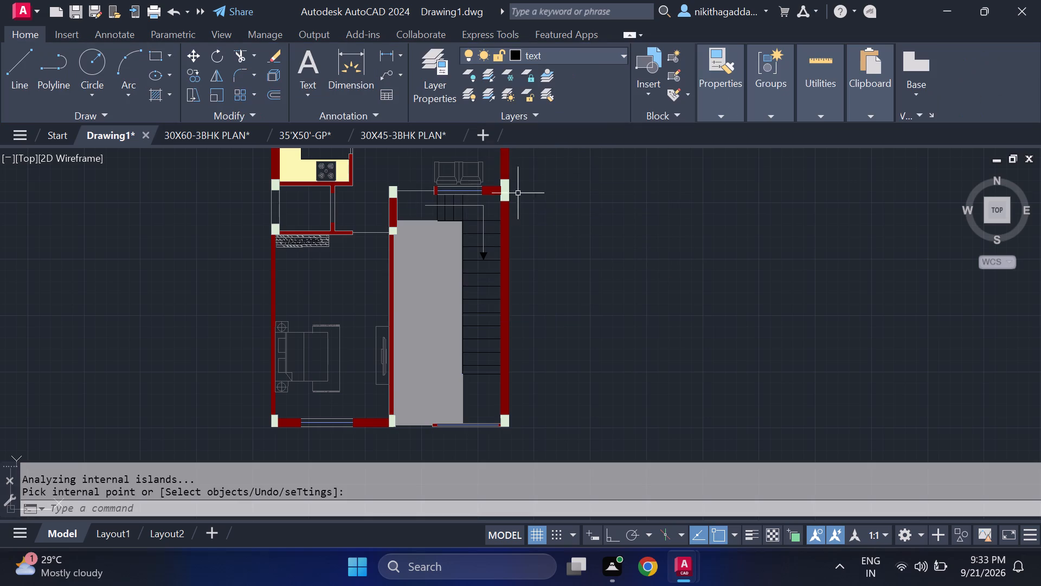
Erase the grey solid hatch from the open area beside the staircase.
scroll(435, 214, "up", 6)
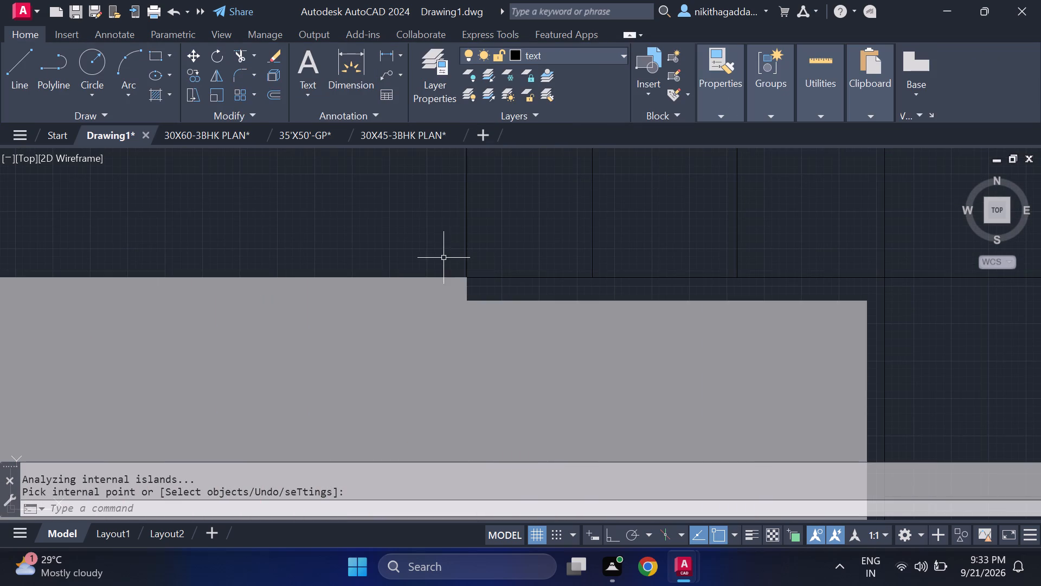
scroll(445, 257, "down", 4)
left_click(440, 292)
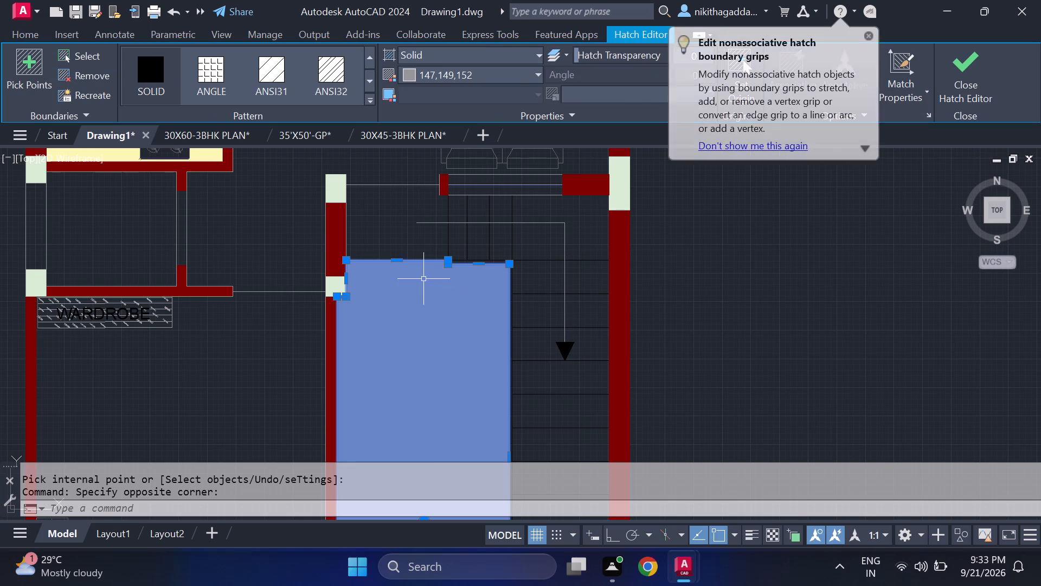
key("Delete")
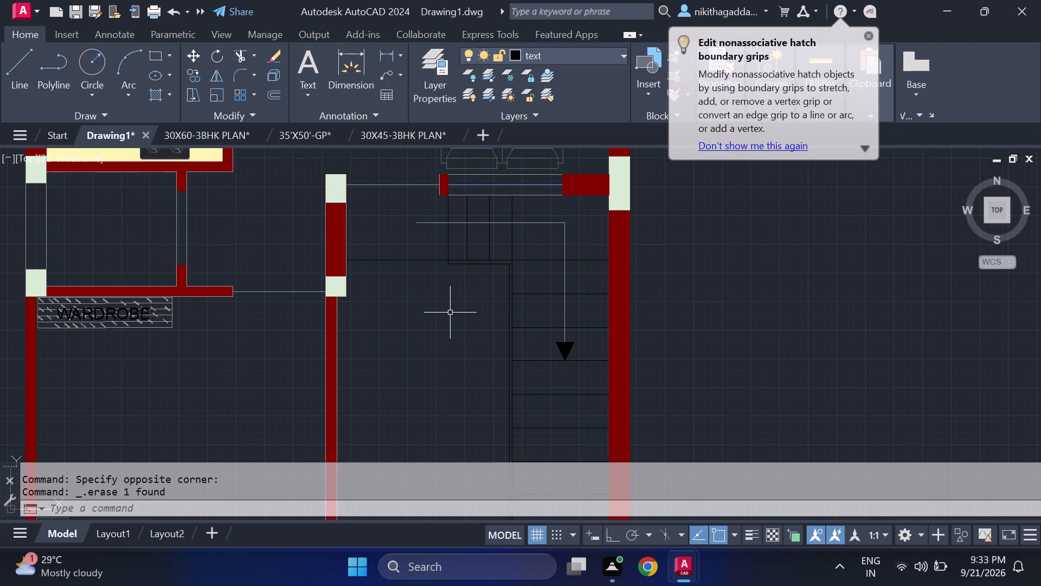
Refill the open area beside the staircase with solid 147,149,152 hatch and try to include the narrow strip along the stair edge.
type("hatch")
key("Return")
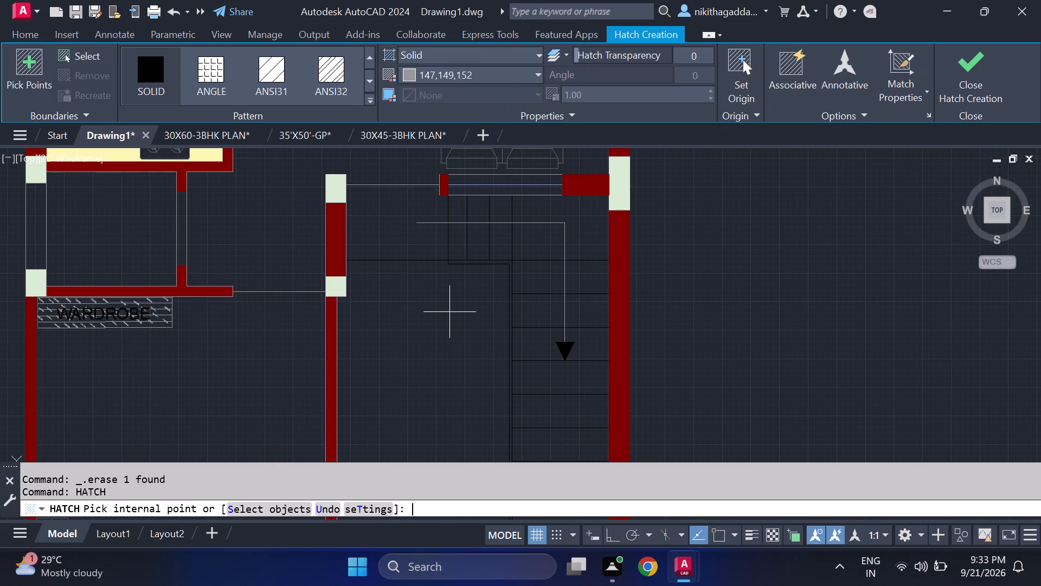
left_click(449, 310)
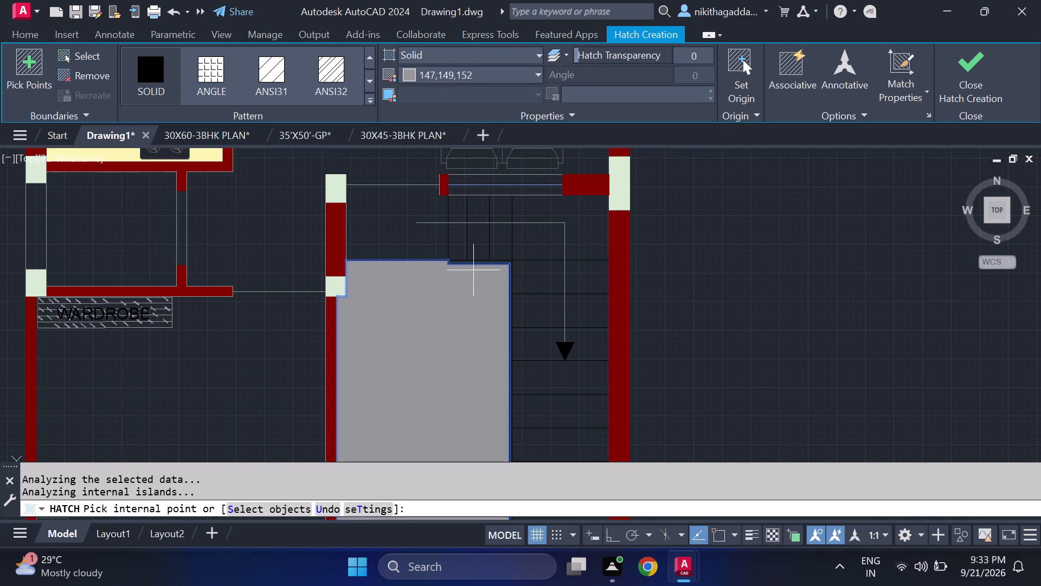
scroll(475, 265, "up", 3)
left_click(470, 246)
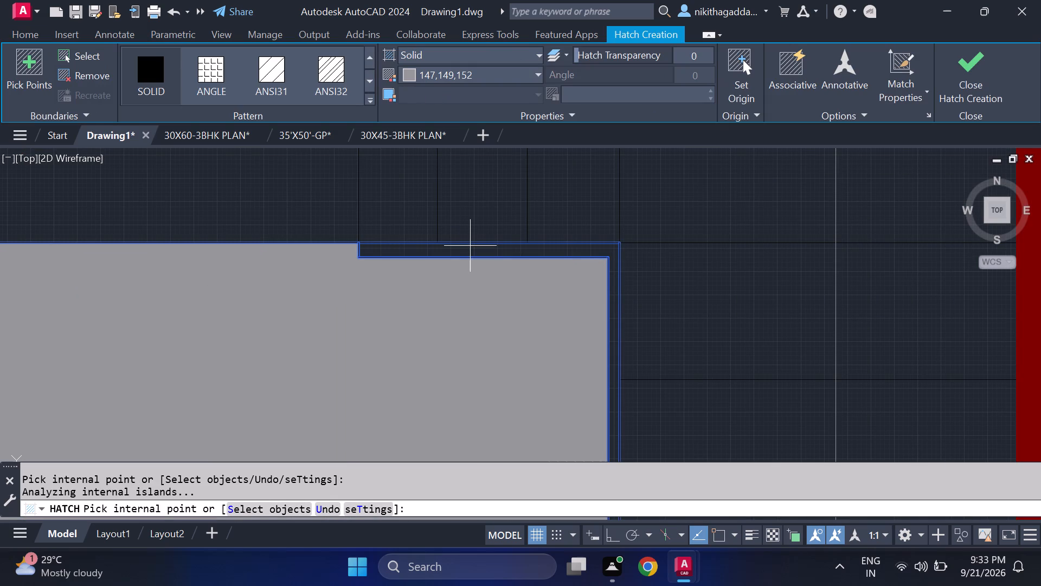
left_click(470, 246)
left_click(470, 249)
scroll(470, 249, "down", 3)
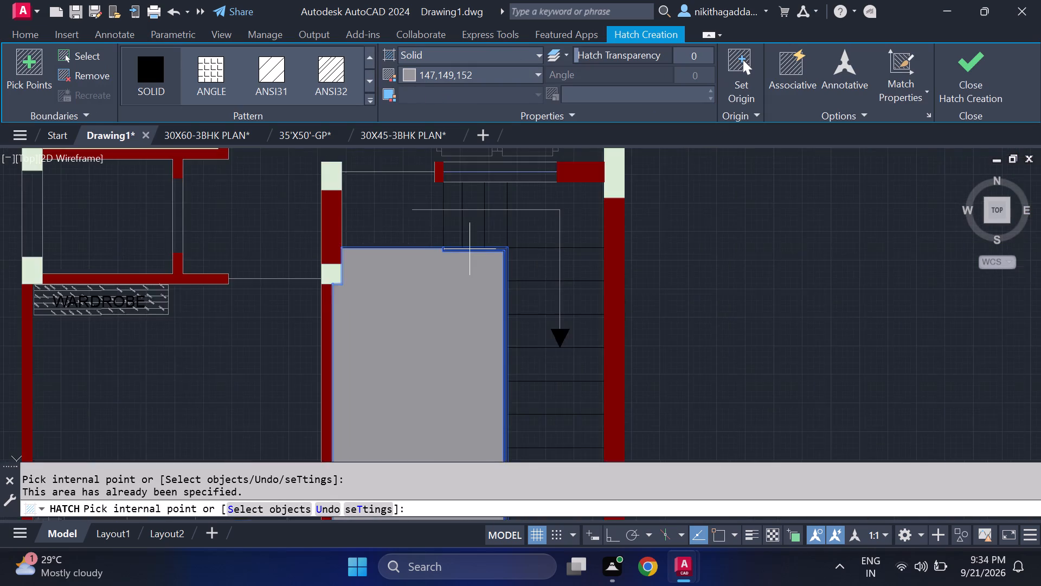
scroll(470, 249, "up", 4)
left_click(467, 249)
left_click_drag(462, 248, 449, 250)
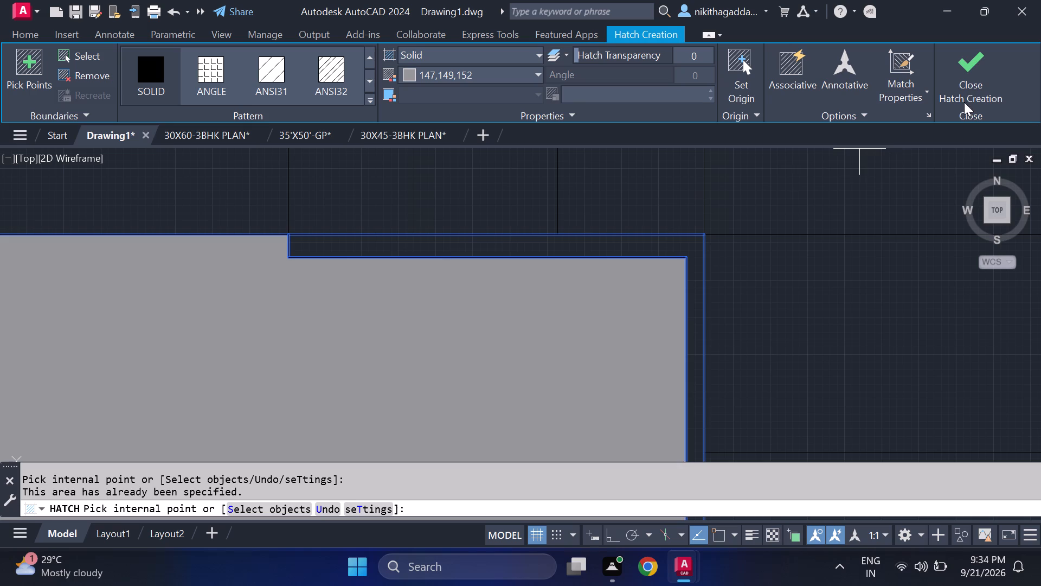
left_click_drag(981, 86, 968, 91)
Examine the narrow strip between the grey hatch and the stair treads, from its upper corner to its lower end.
scroll(554, 327, "down", 3)
middle_click_drag(532, 341, 526, 248)
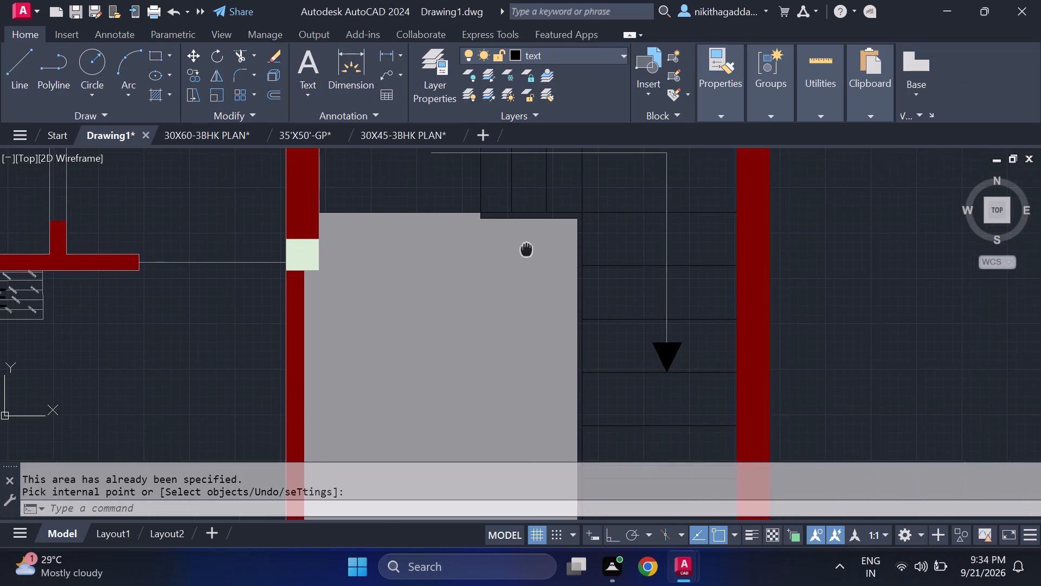
middle_click_drag(526, 248, 512, 194)
middle_click_drag(489, 240, 477, 327)
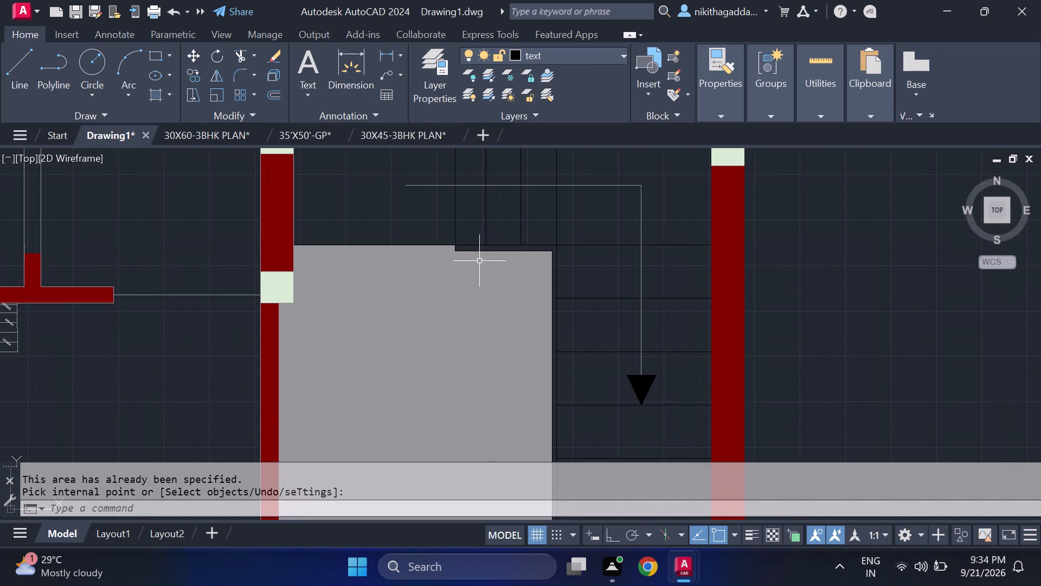
scroll(483, 259, "up", 3)
scroll(483, 259, "down", 5)
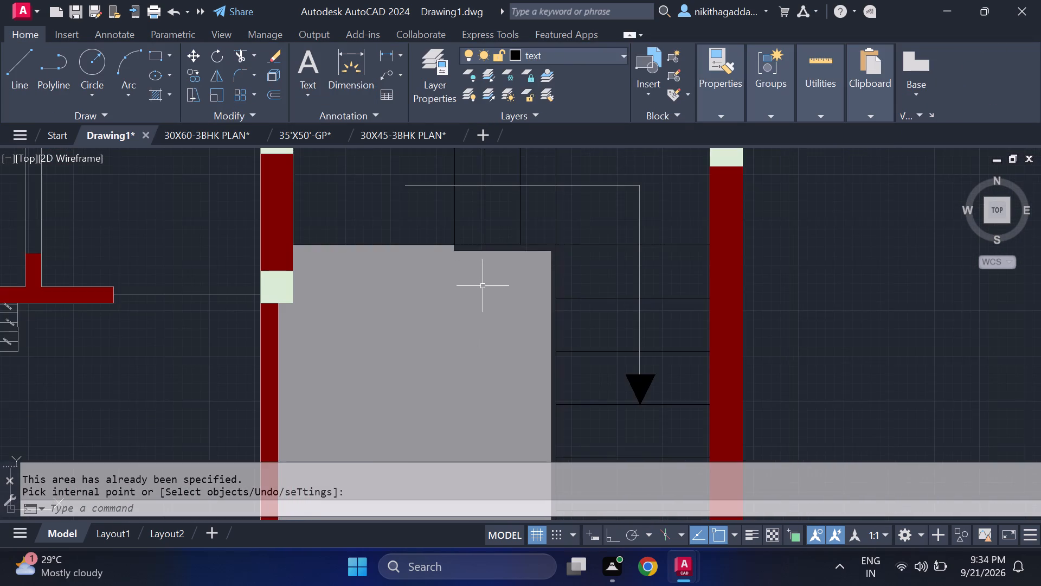
scroll(482, 290, "down", 2)
scroll(494, 407, "up", 2)
scroll(497, 360, "up", 4)
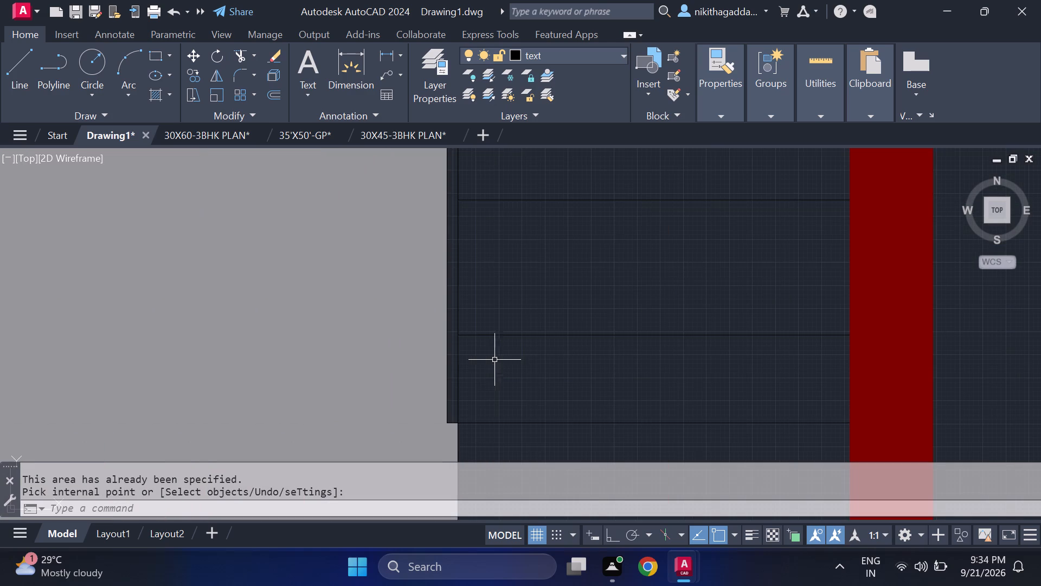
scroll(481, 372, "down", 4)
middle_click_drag(500, 359, 511, 288)
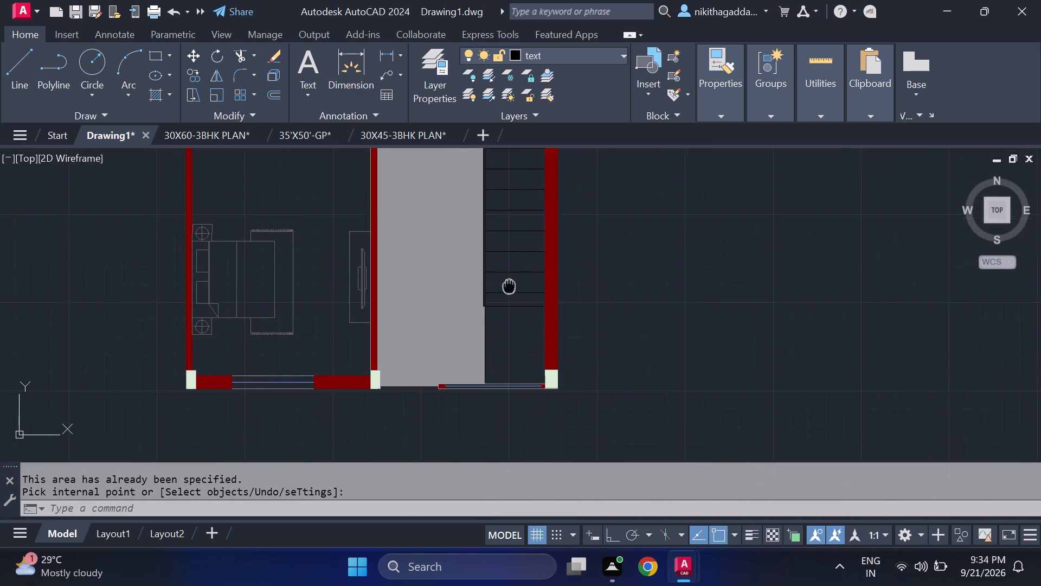
middle_click_drag(511, 288, 527, 361)
scroll(766, 301, "down", 2)
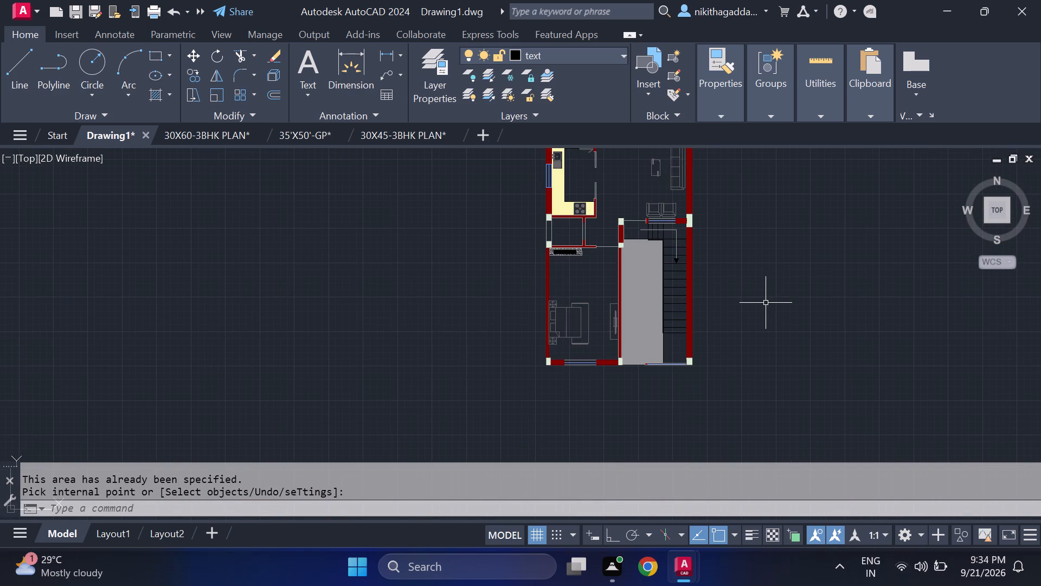
middle_click_drag(755, 317, 725, 363)
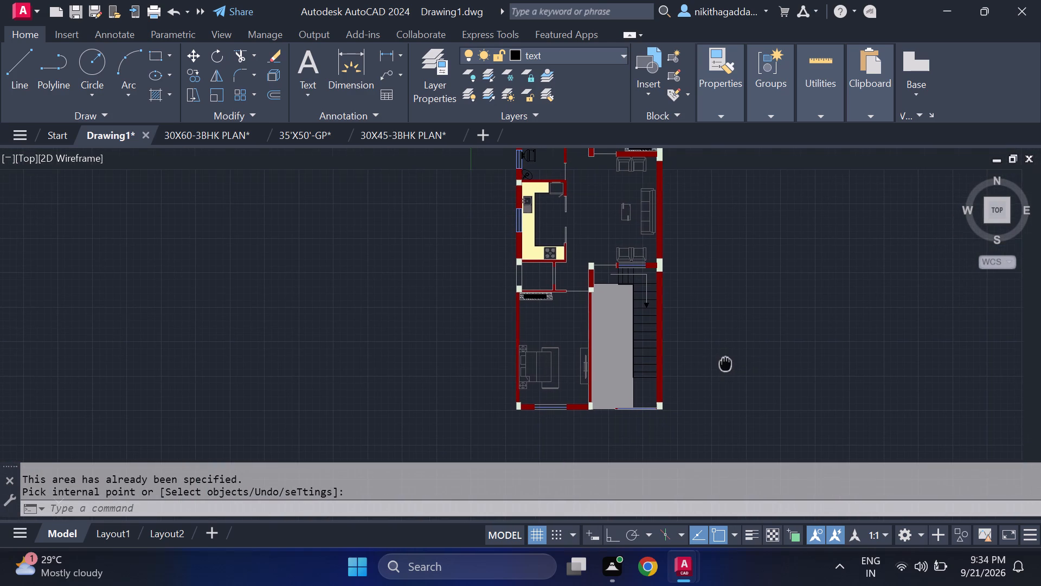
middle_click_drag(725, 363, 725, 363)
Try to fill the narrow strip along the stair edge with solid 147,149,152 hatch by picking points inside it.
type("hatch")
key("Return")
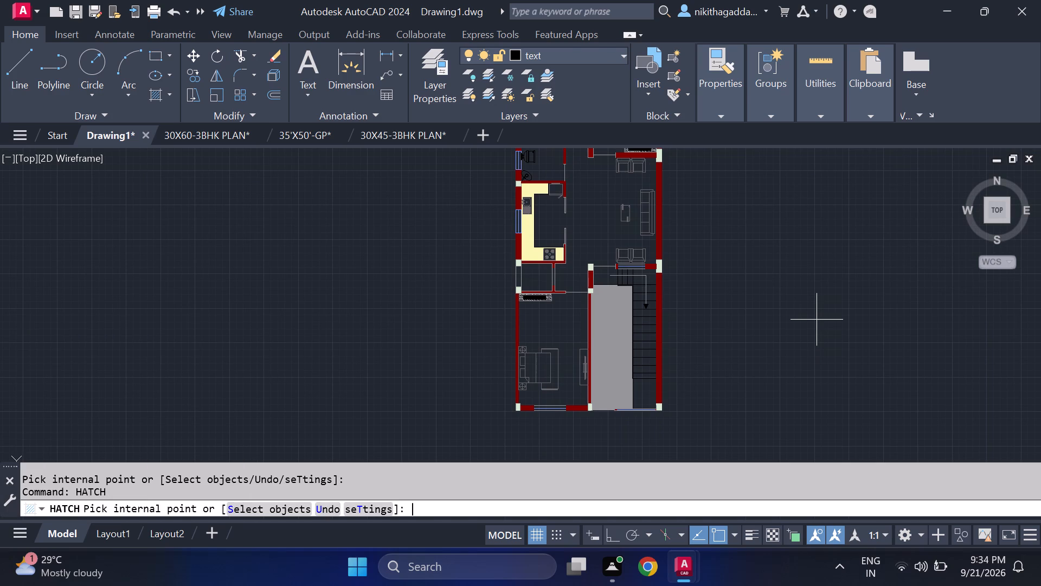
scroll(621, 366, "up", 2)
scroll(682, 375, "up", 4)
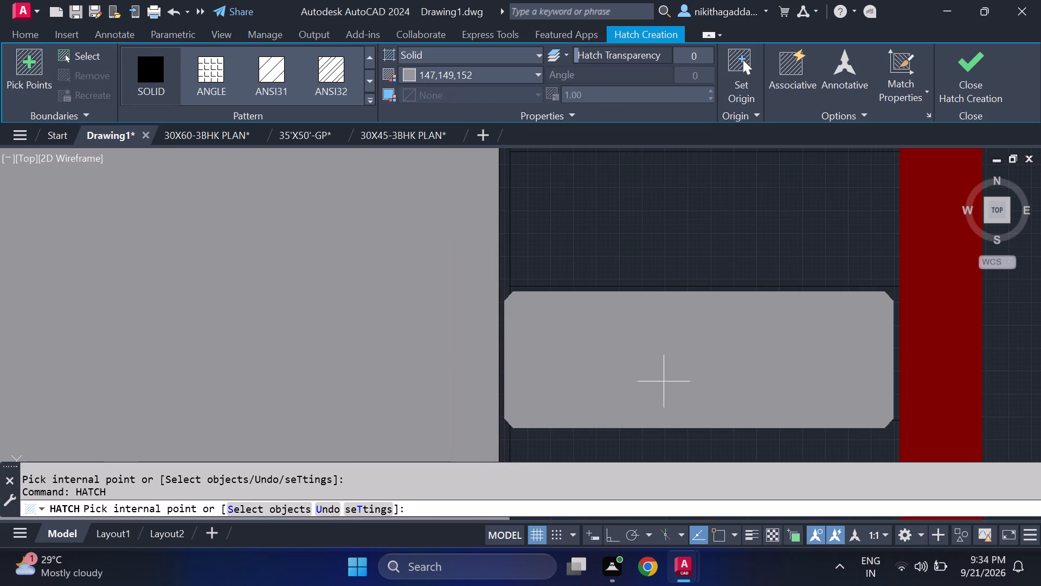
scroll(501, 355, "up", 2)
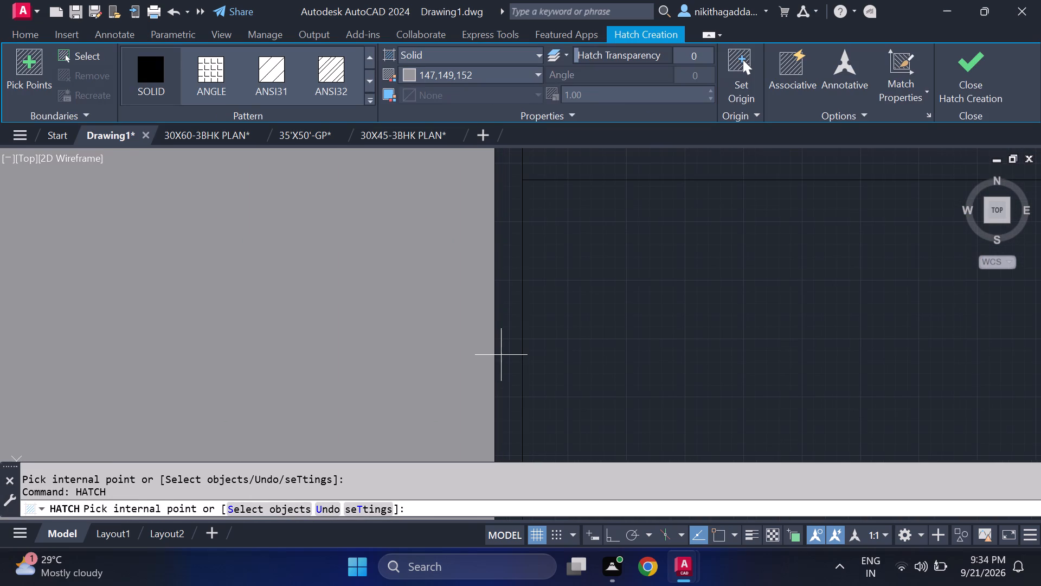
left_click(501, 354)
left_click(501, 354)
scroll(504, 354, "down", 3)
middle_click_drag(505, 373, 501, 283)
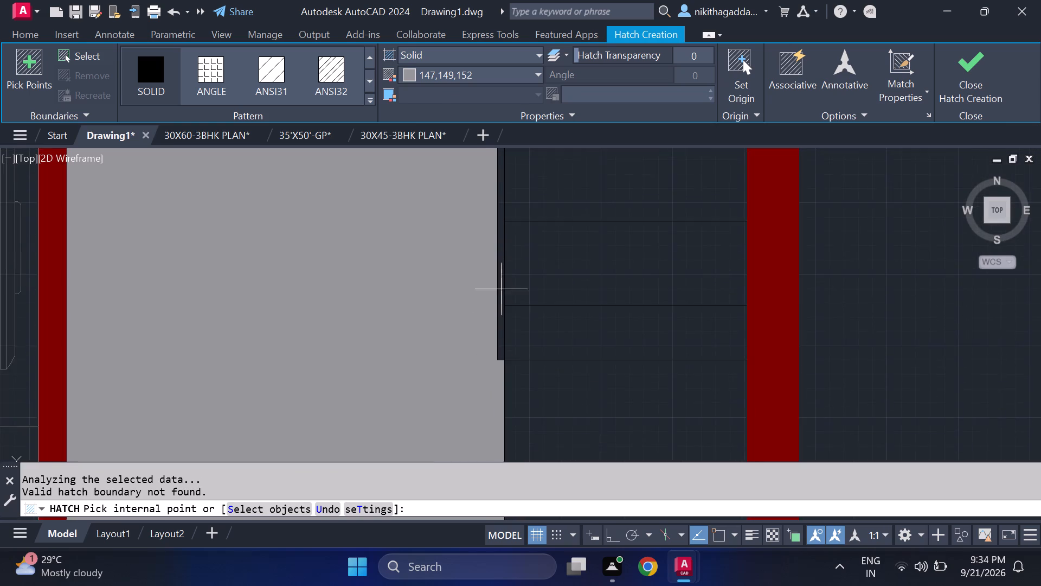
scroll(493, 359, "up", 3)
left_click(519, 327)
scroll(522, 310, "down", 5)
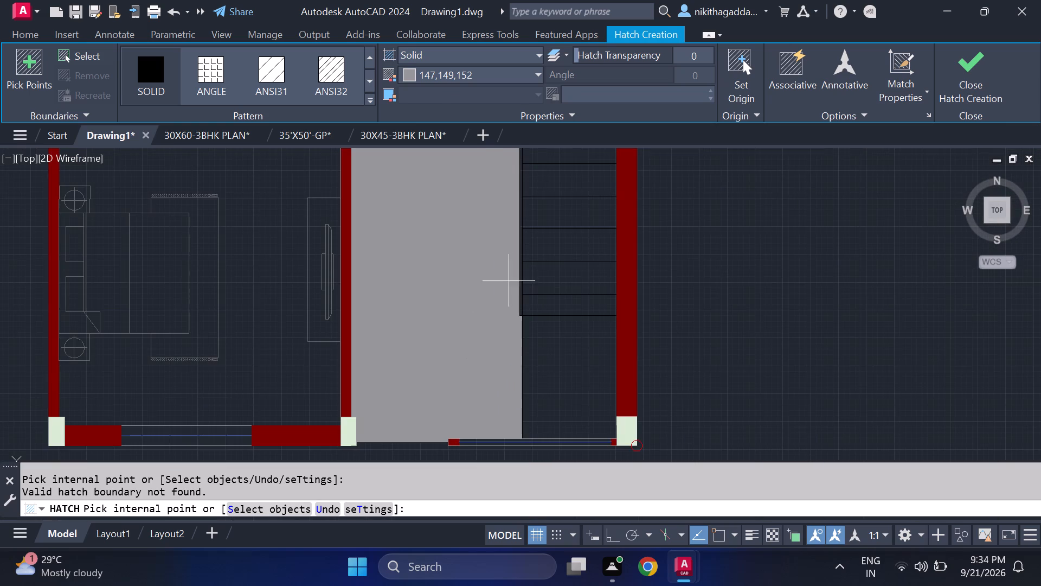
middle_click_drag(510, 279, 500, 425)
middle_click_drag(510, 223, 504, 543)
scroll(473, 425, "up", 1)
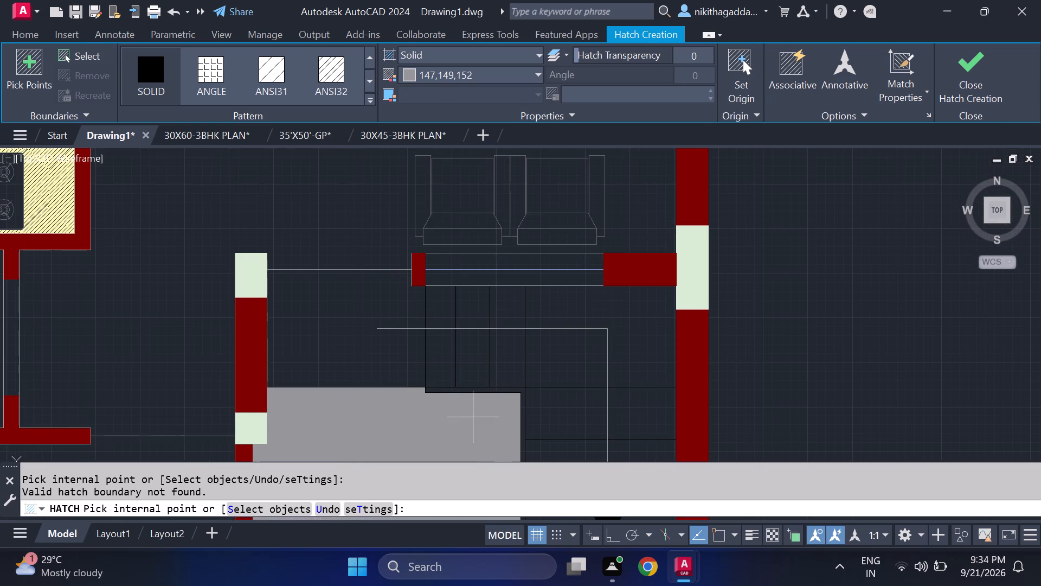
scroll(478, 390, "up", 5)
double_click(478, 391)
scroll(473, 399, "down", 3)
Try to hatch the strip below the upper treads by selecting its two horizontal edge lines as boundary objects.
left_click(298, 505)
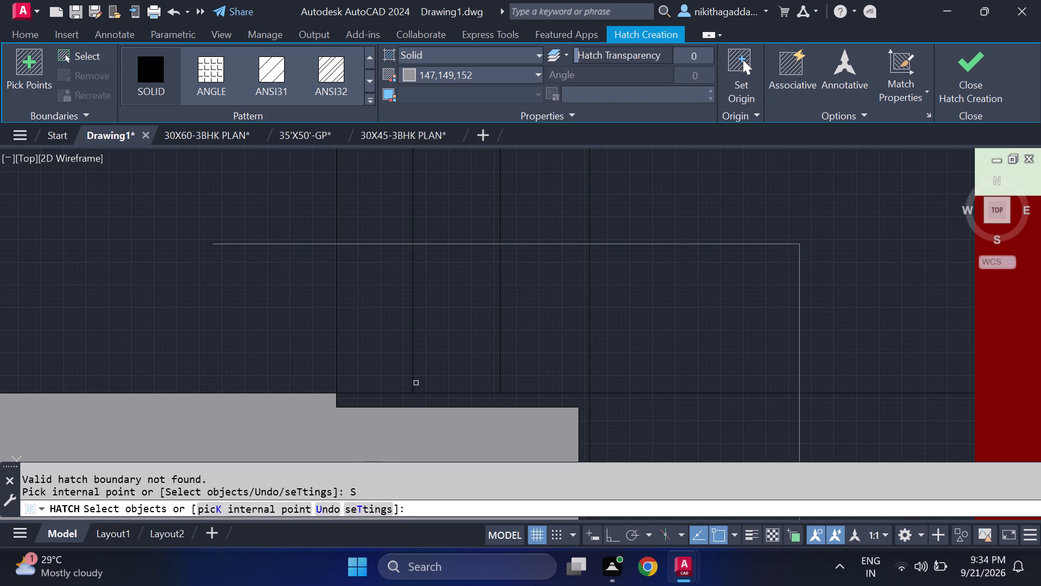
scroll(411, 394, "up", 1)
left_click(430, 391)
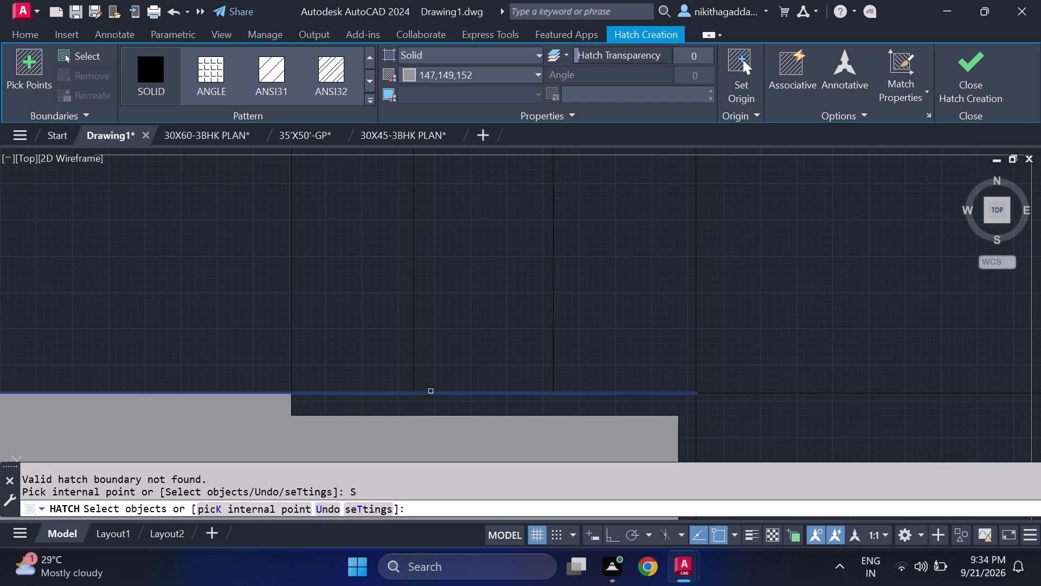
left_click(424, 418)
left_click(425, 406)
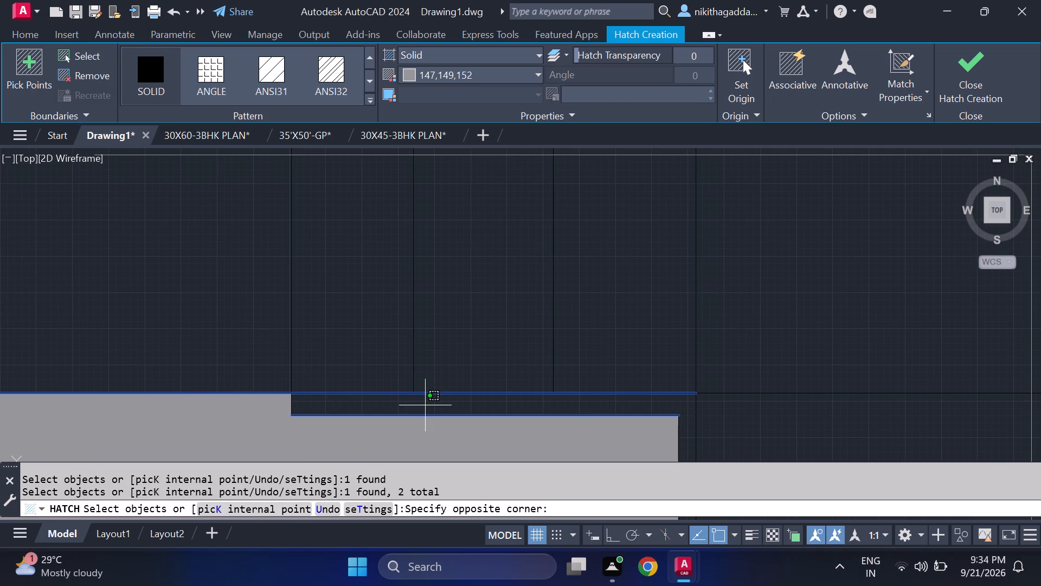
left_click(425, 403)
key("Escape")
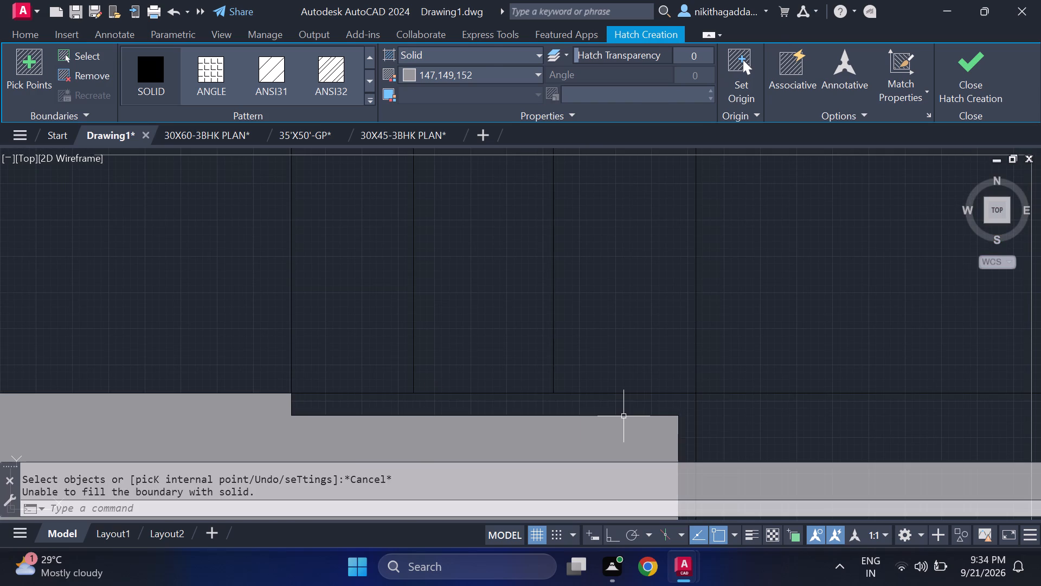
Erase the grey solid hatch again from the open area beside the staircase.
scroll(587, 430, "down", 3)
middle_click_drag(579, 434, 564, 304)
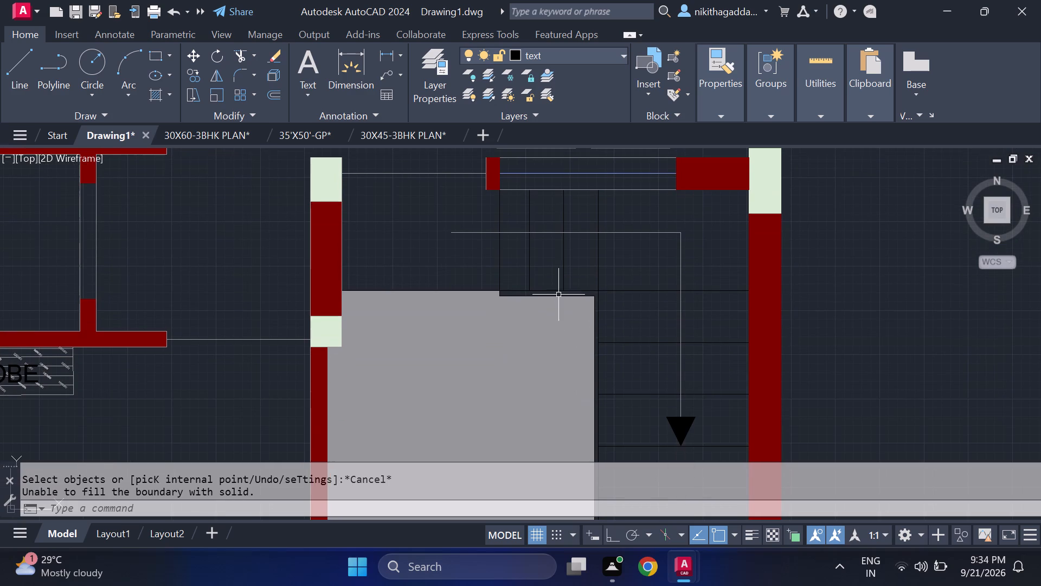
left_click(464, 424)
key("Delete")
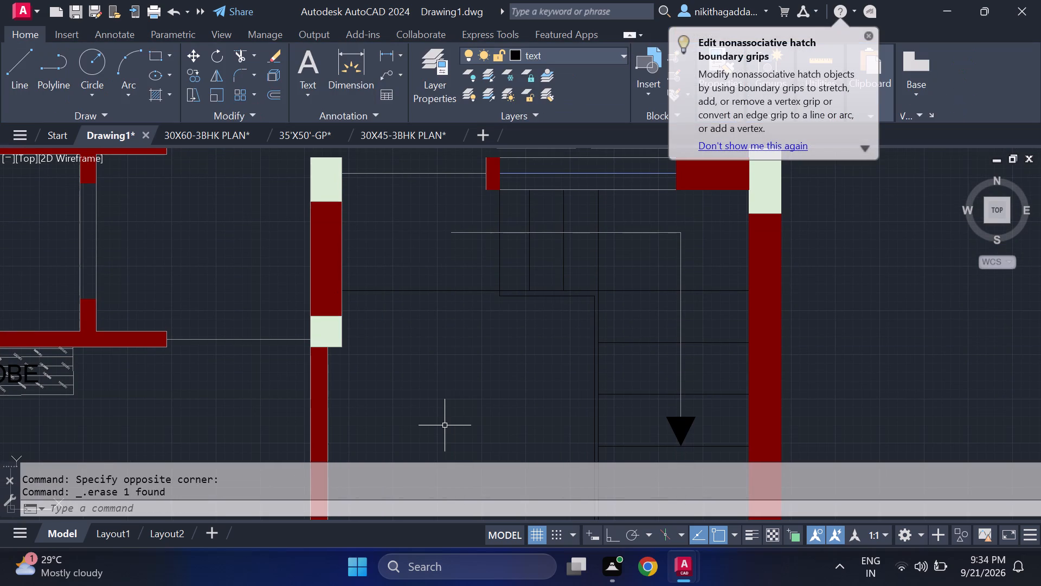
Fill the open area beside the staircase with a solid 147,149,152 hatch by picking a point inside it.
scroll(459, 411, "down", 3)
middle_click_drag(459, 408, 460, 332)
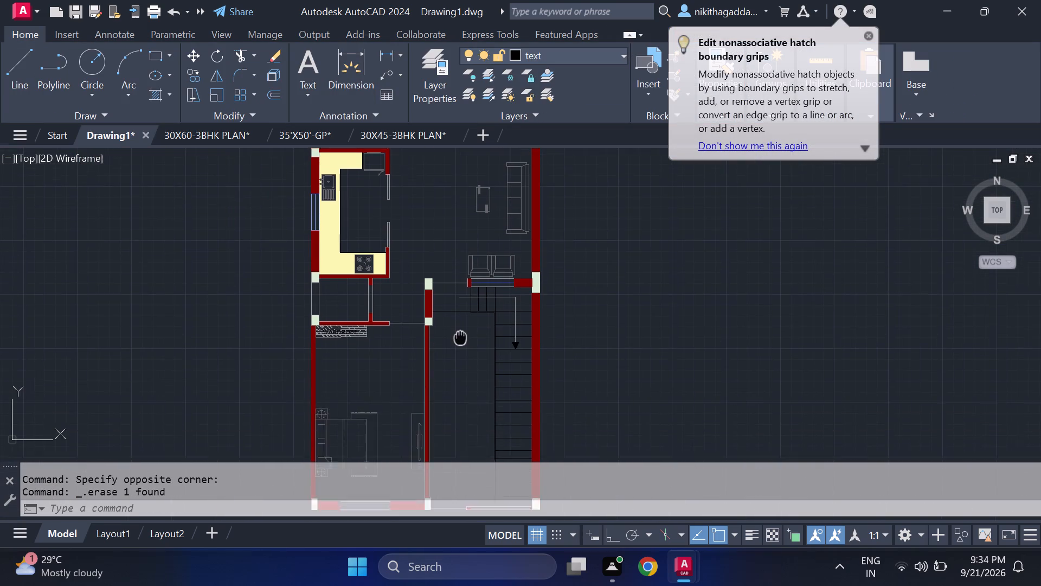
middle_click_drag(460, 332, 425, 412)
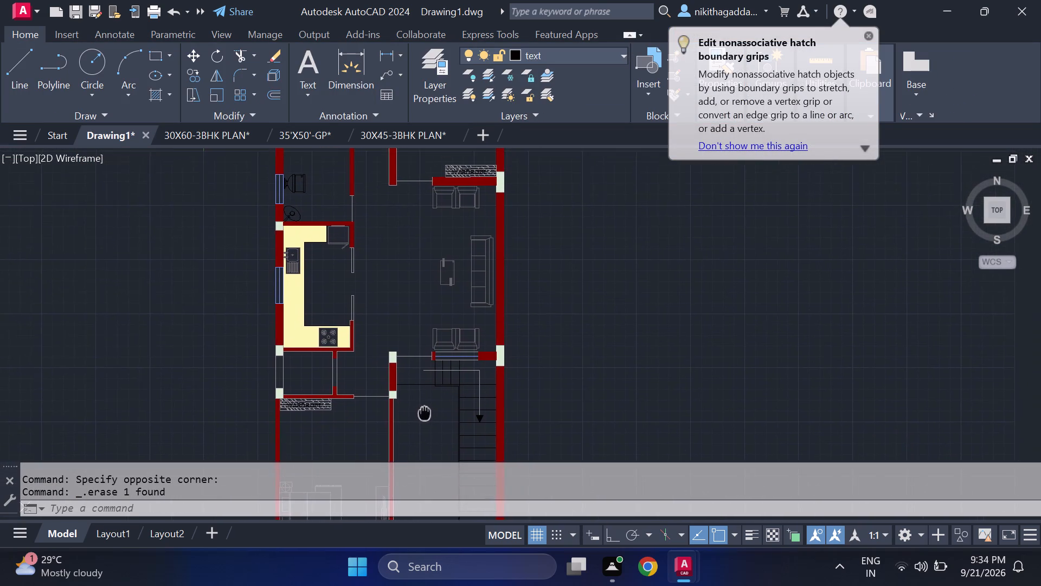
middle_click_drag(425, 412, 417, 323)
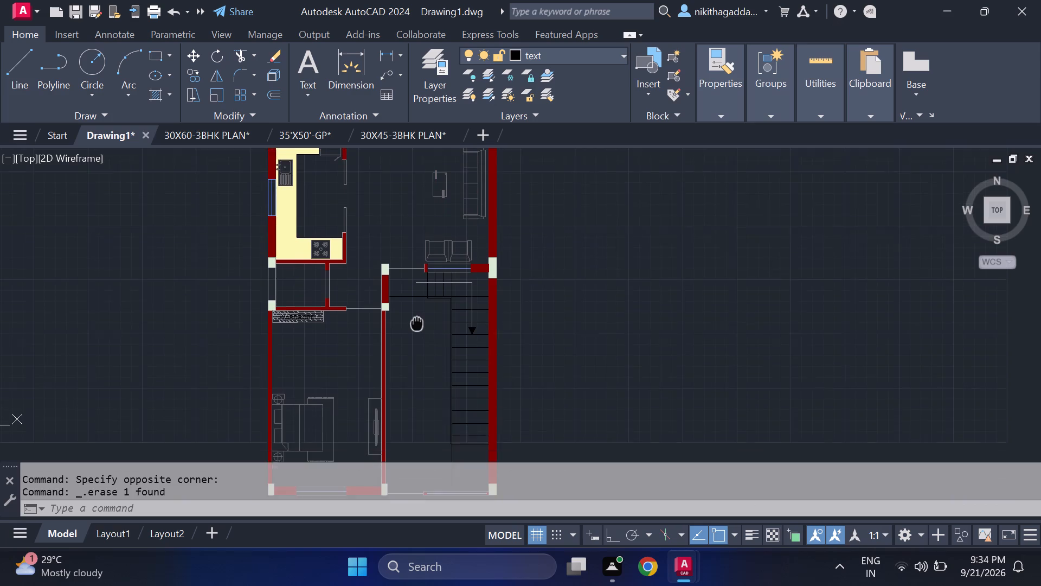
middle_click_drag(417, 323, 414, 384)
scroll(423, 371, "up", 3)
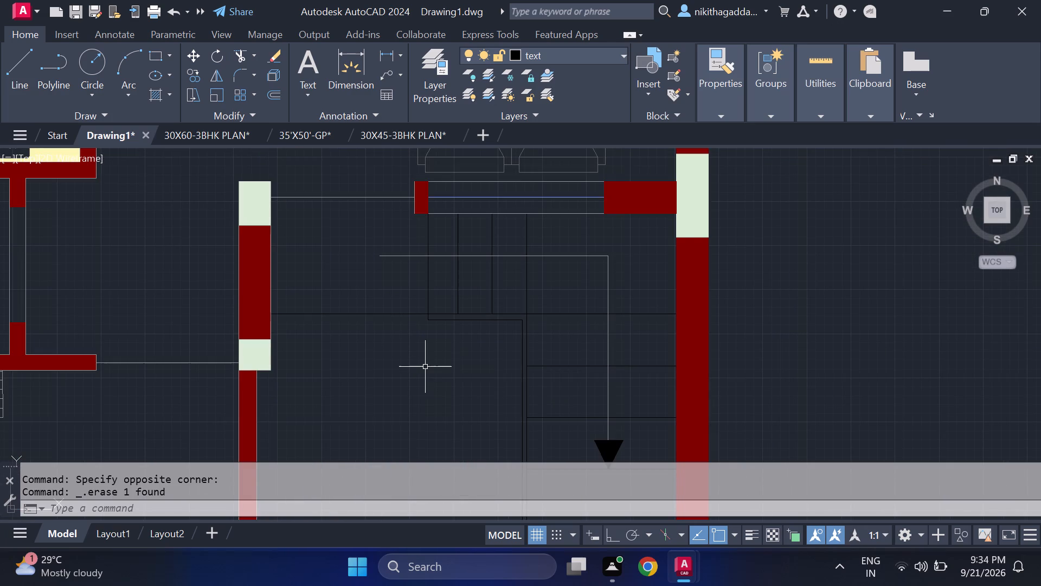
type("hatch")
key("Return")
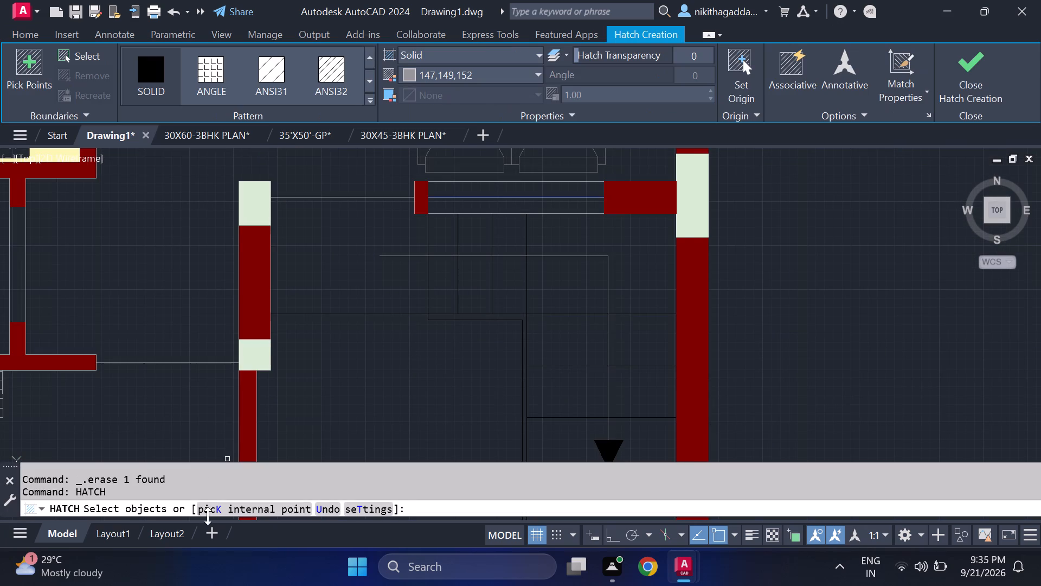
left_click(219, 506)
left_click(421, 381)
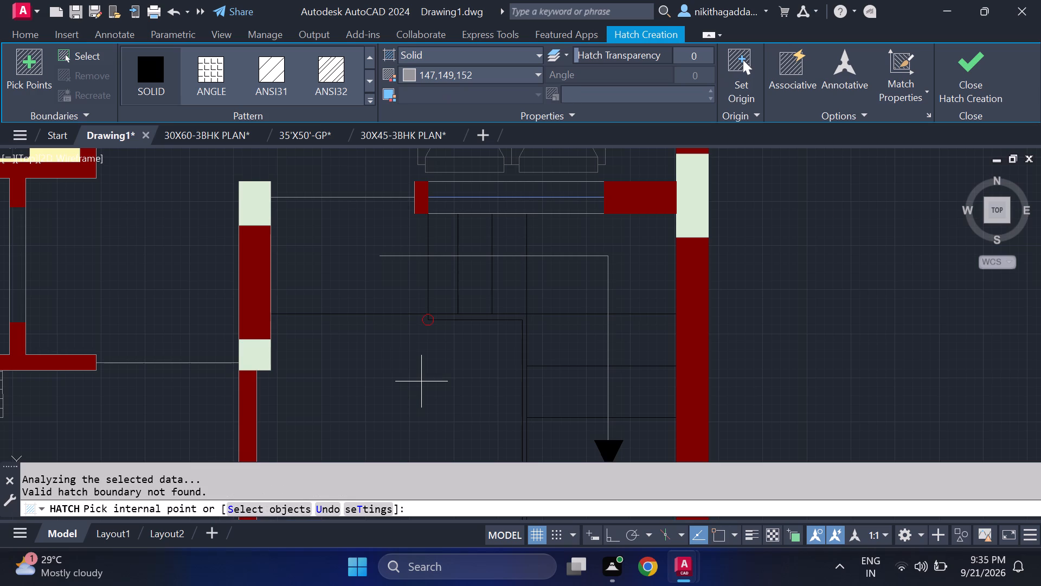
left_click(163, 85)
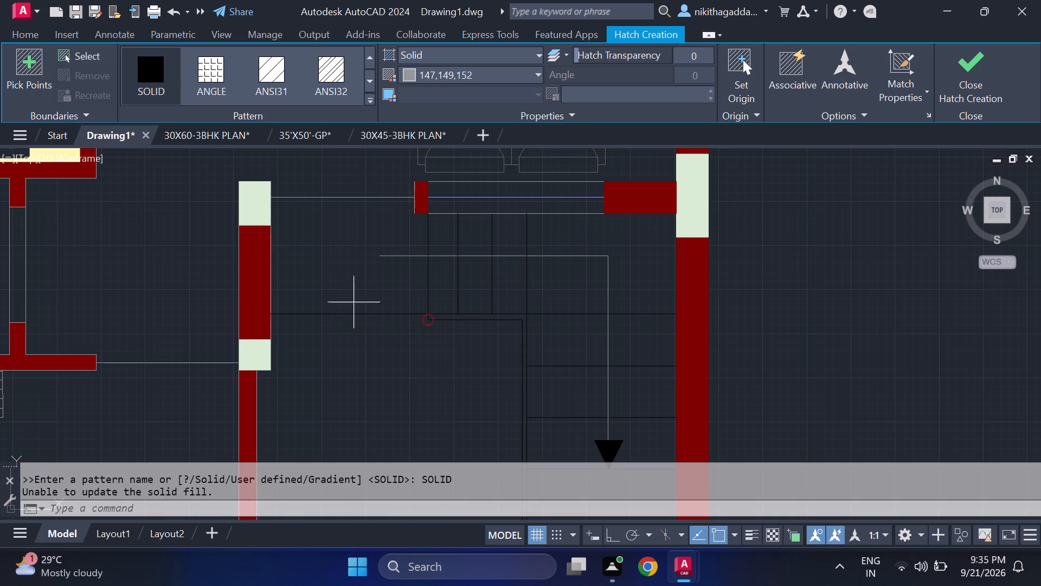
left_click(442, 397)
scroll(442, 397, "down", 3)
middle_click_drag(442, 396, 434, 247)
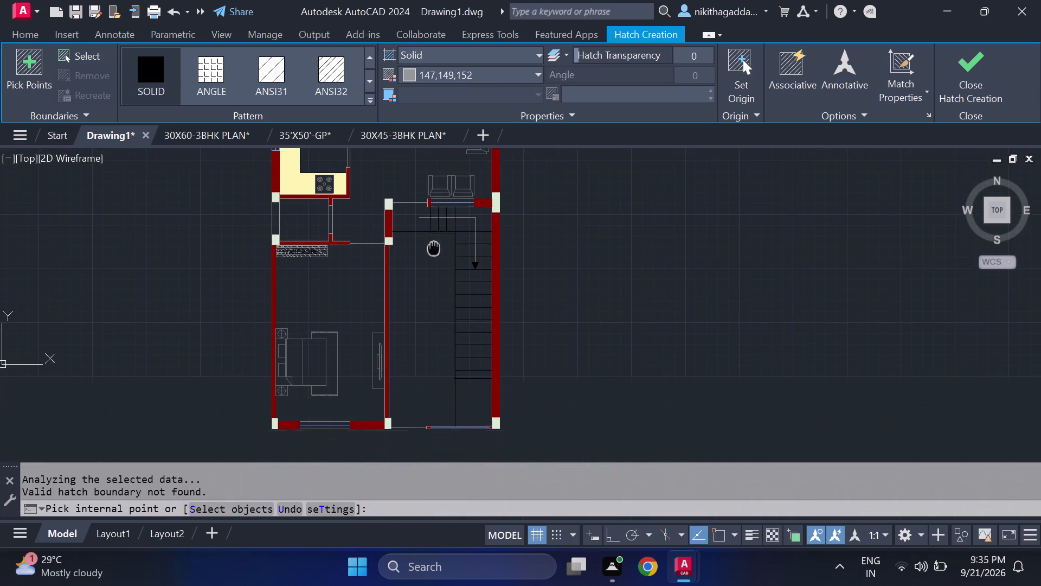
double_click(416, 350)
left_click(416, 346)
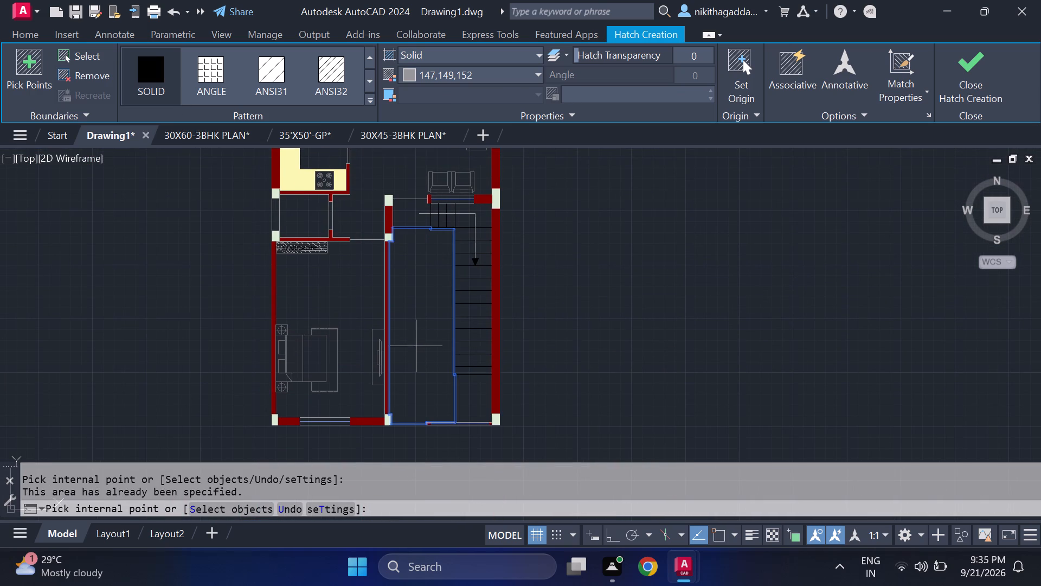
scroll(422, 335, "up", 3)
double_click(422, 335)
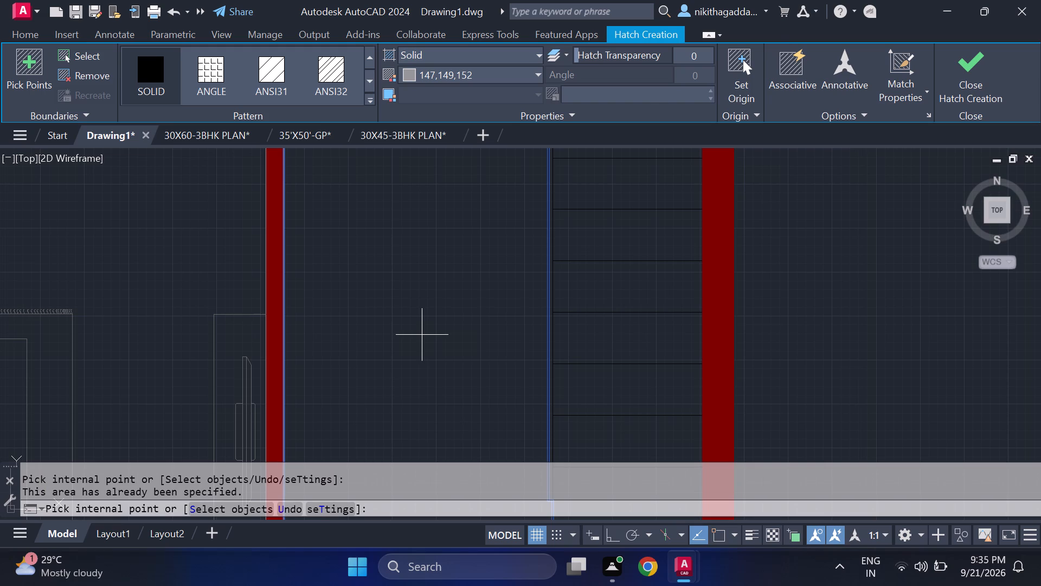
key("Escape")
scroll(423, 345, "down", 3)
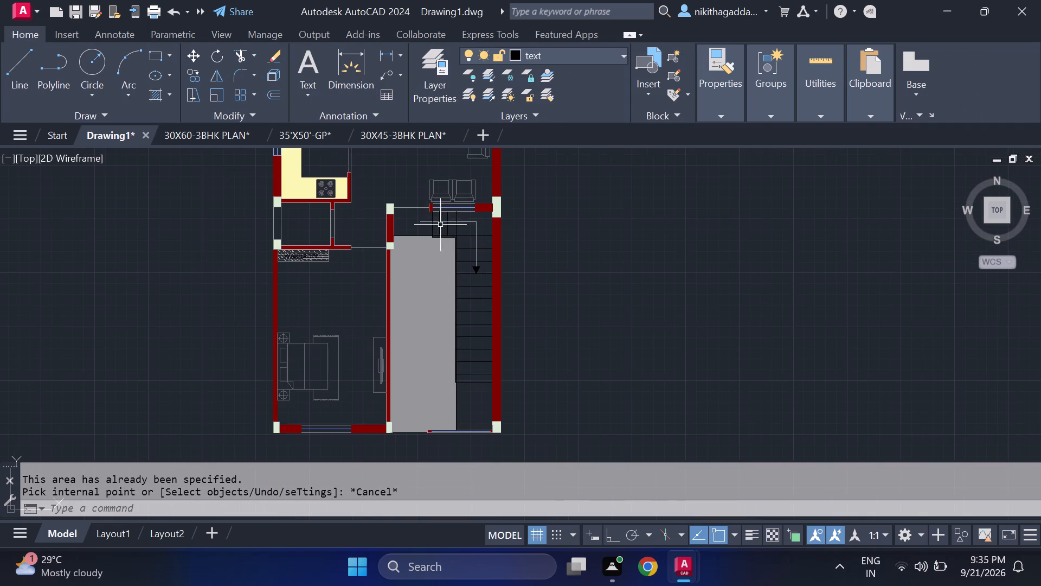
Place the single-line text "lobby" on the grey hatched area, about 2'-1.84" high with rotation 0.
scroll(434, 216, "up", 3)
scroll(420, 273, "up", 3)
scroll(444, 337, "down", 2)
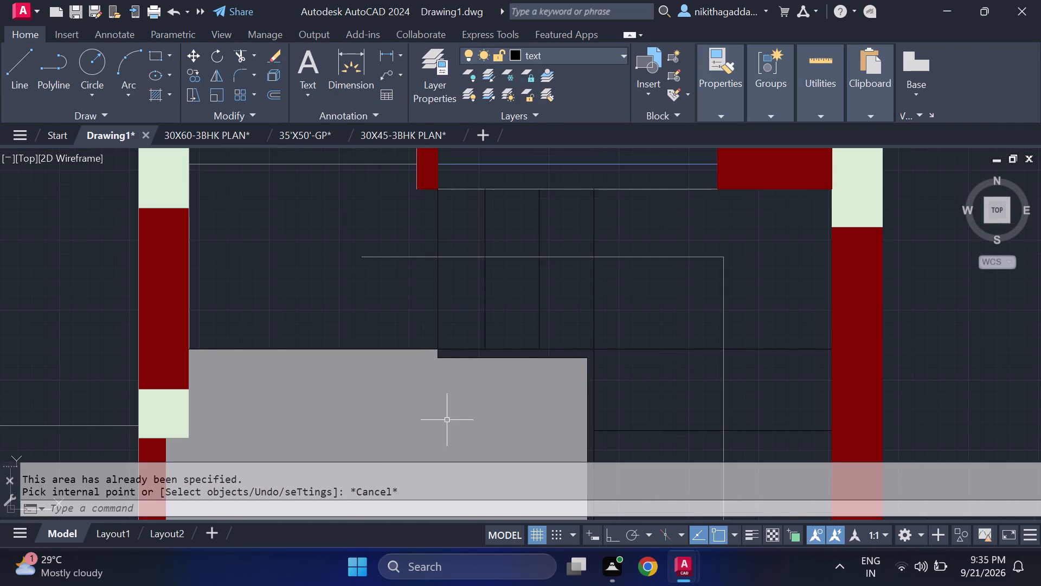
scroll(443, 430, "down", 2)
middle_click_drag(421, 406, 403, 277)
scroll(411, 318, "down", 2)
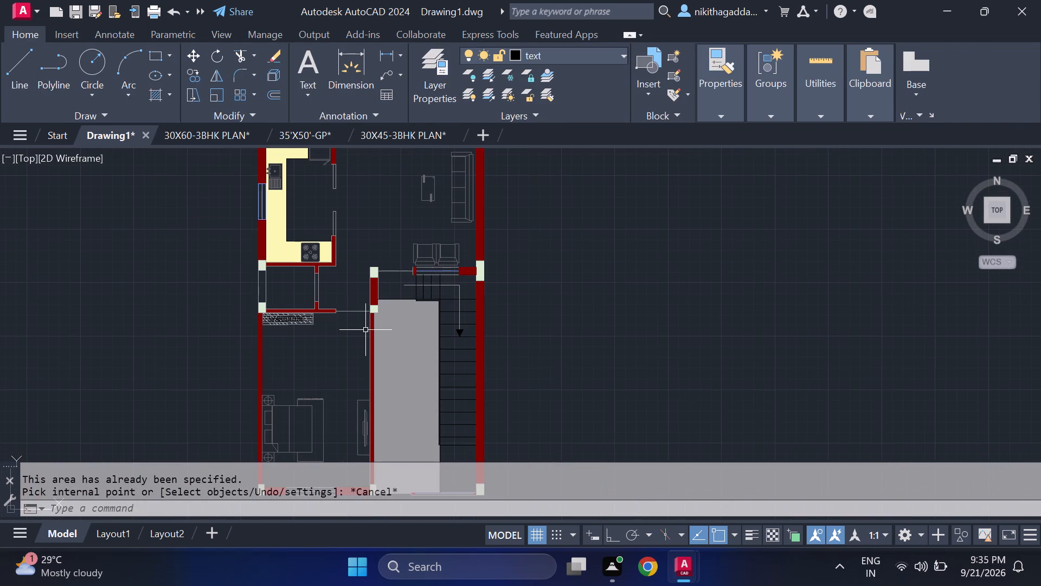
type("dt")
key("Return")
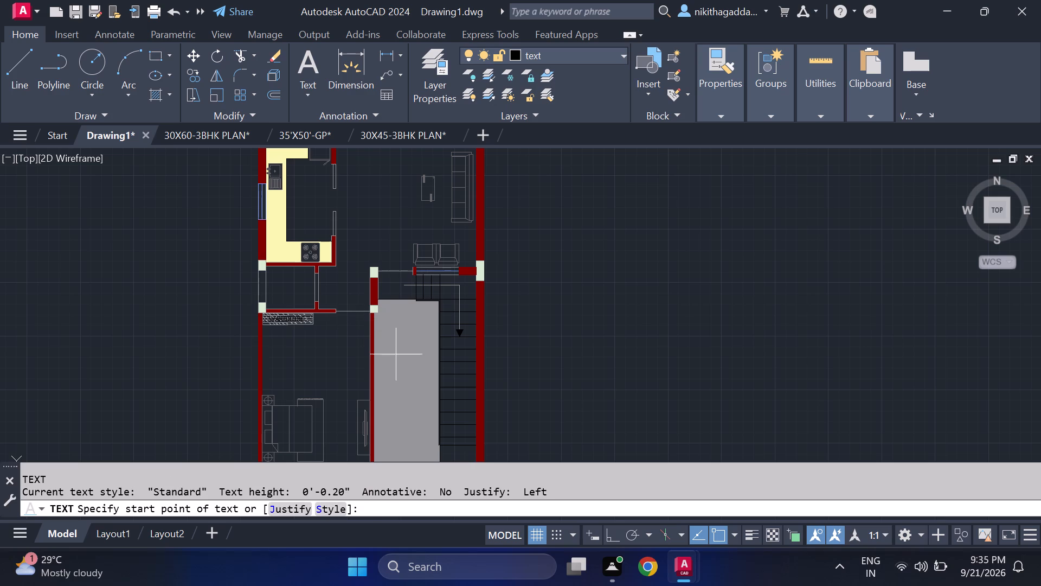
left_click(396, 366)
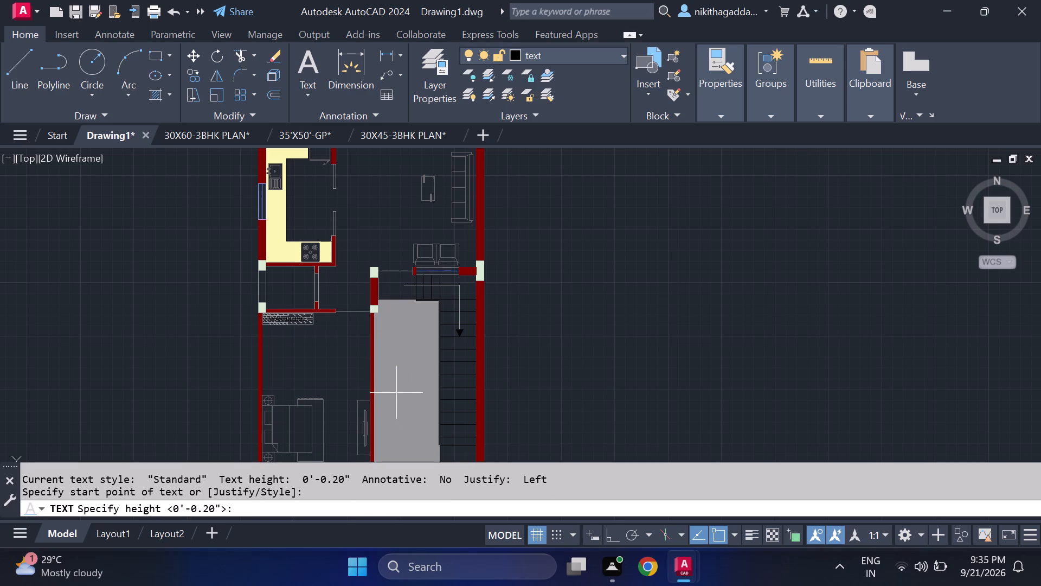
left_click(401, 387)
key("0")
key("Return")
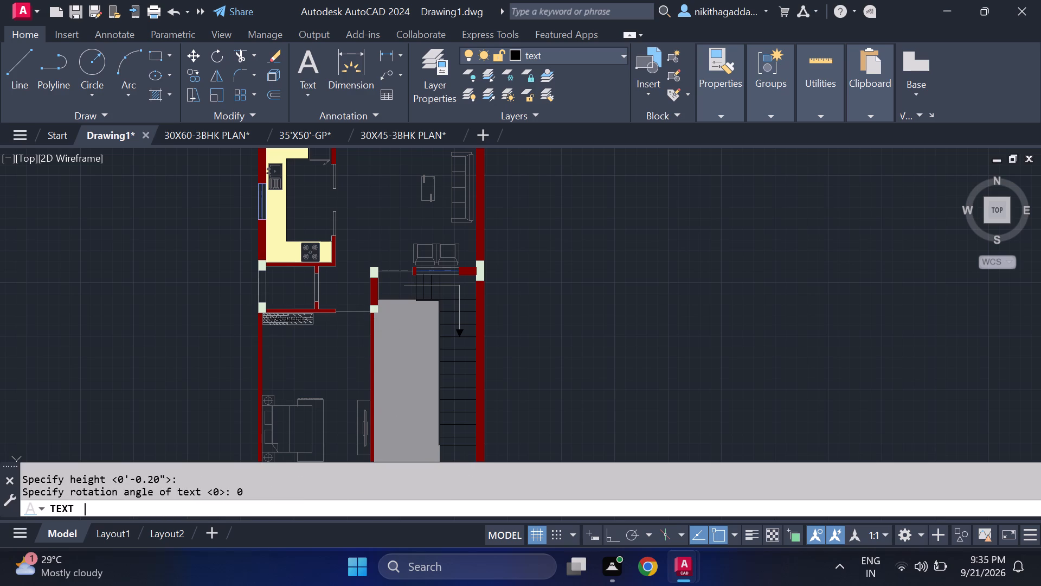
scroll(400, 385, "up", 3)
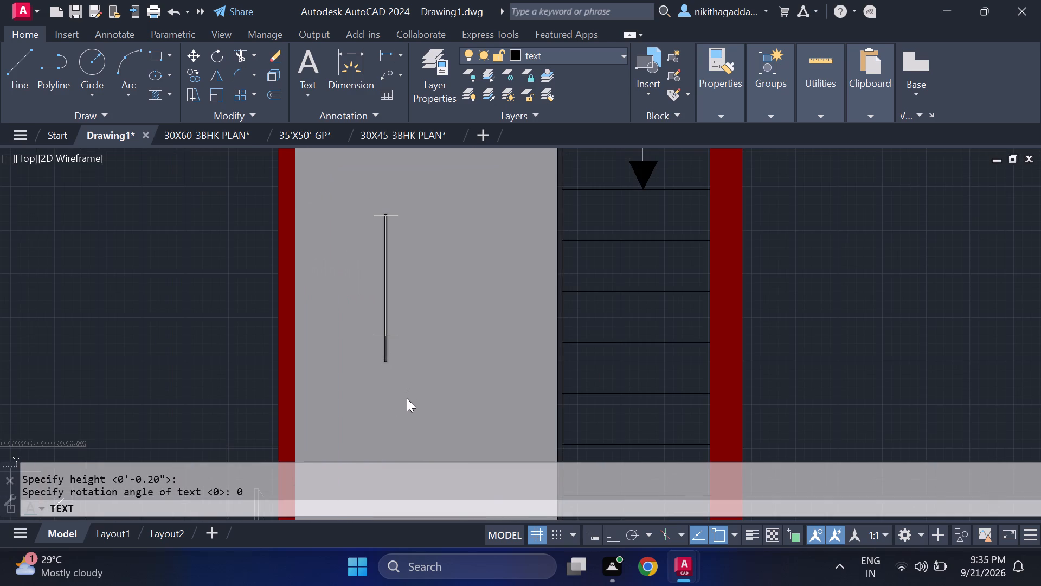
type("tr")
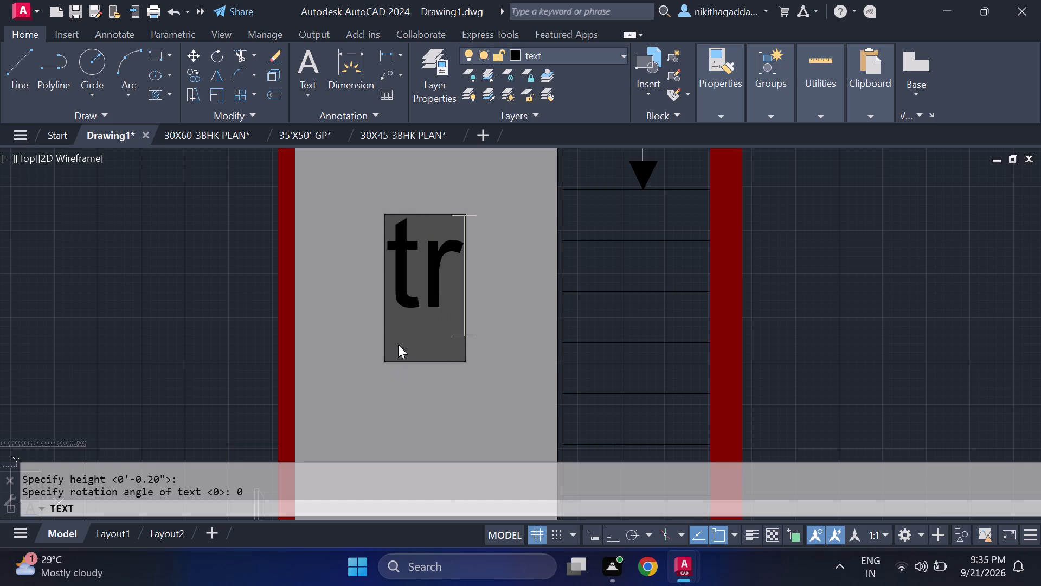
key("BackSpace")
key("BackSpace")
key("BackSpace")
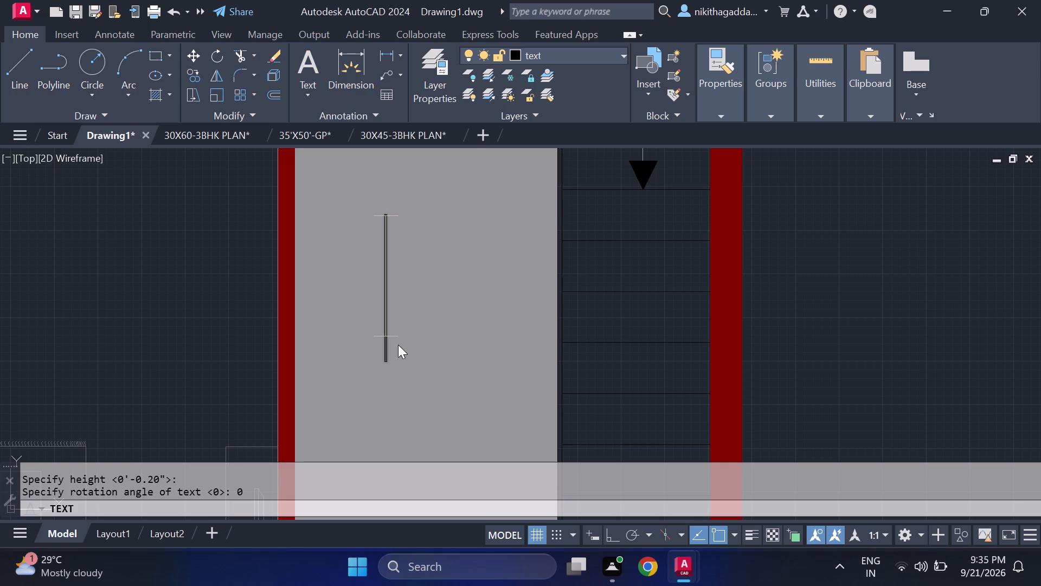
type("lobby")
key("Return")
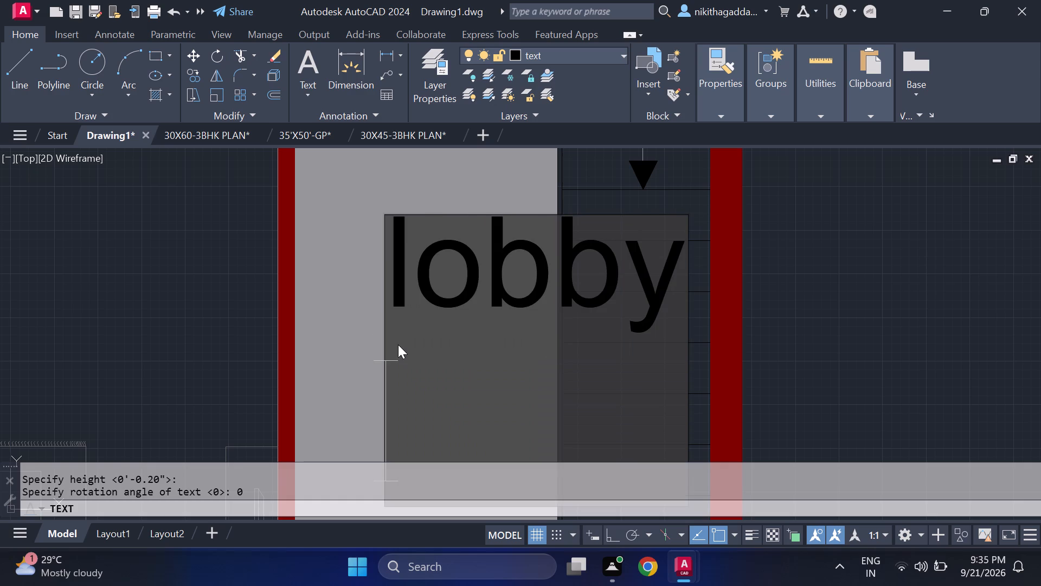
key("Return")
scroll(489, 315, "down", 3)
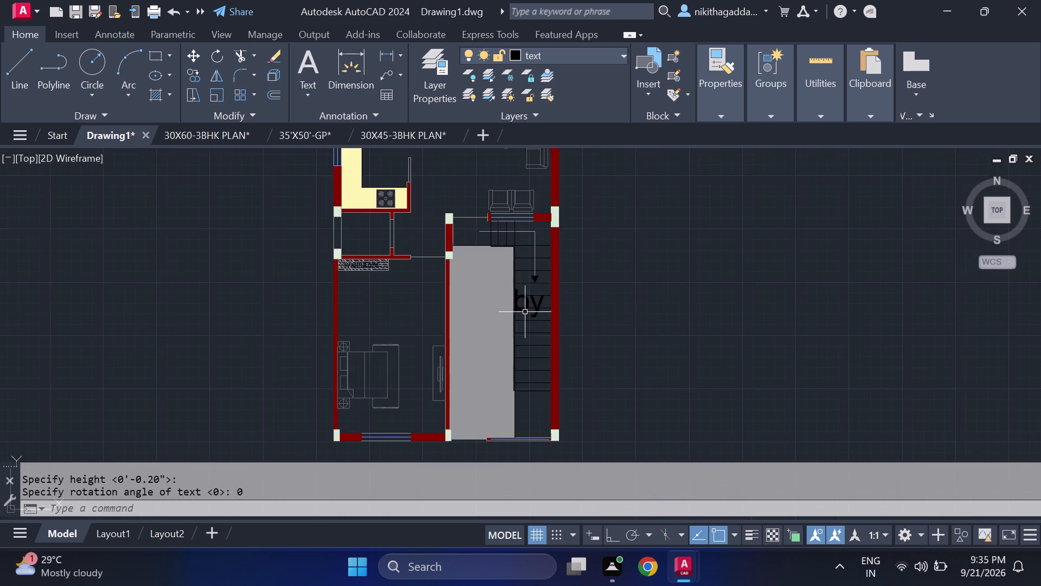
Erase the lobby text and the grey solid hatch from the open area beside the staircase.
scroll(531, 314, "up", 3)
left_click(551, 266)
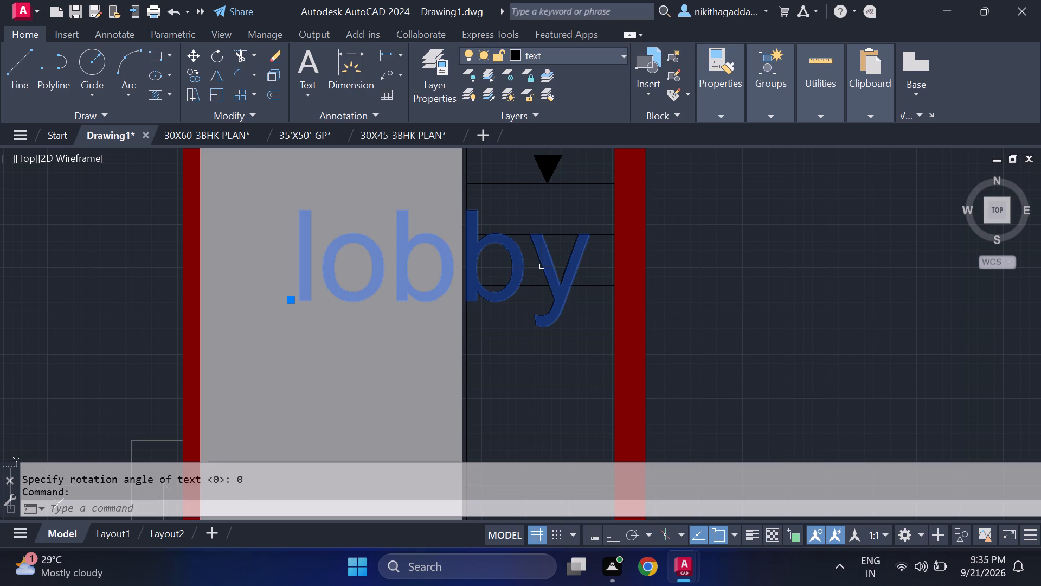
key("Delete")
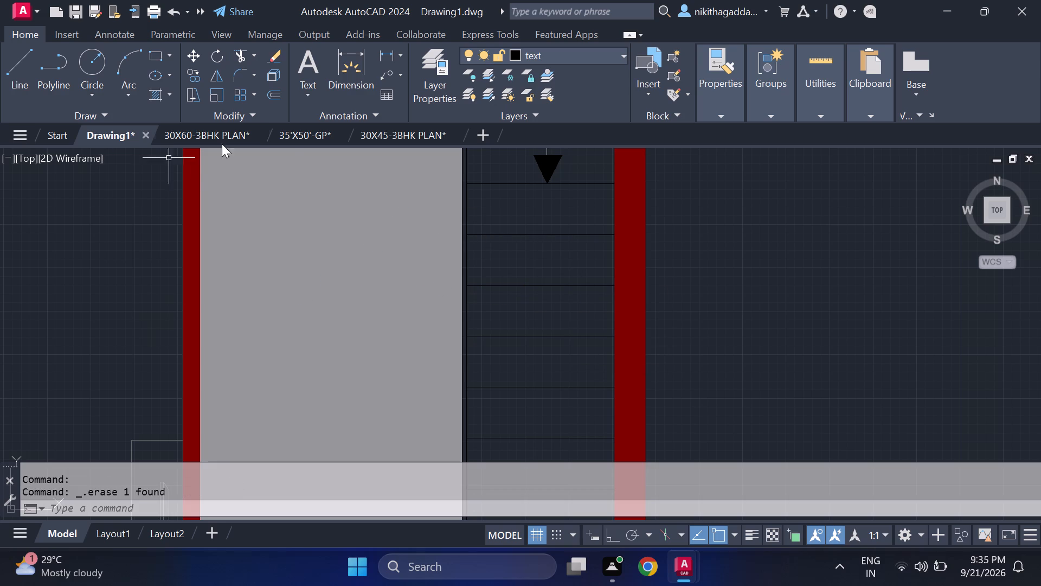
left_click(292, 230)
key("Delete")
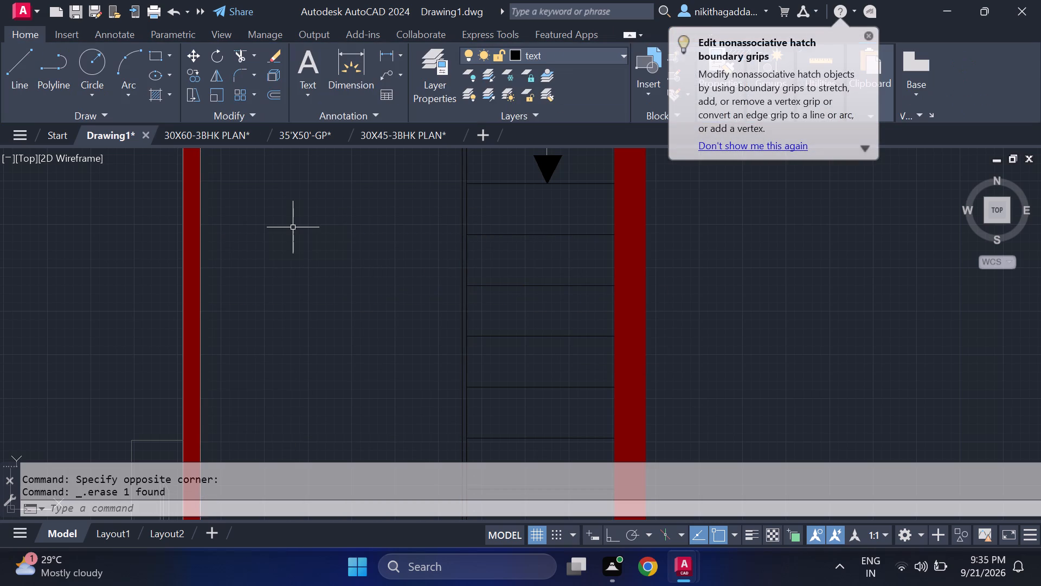
Place the single-line text "UP" with rotation 0 just above the start of the stair direction line.
scroll(247, 206, "down", 4)
middle_click_drag(288, 219, 316, 294)
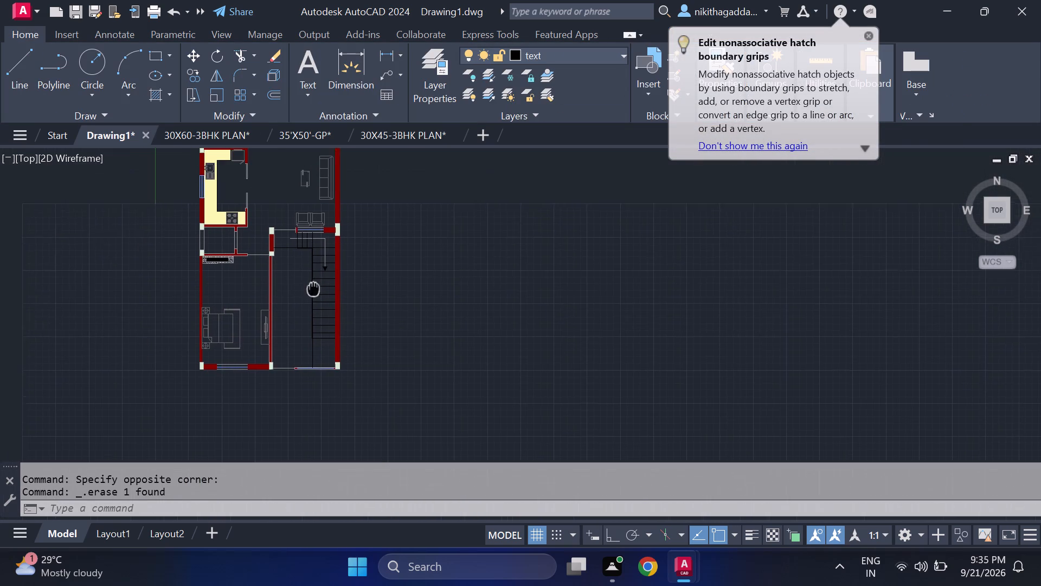
middle_click_drag(316, 294, 322, 313)
scroll(273, 258, "up", 3)
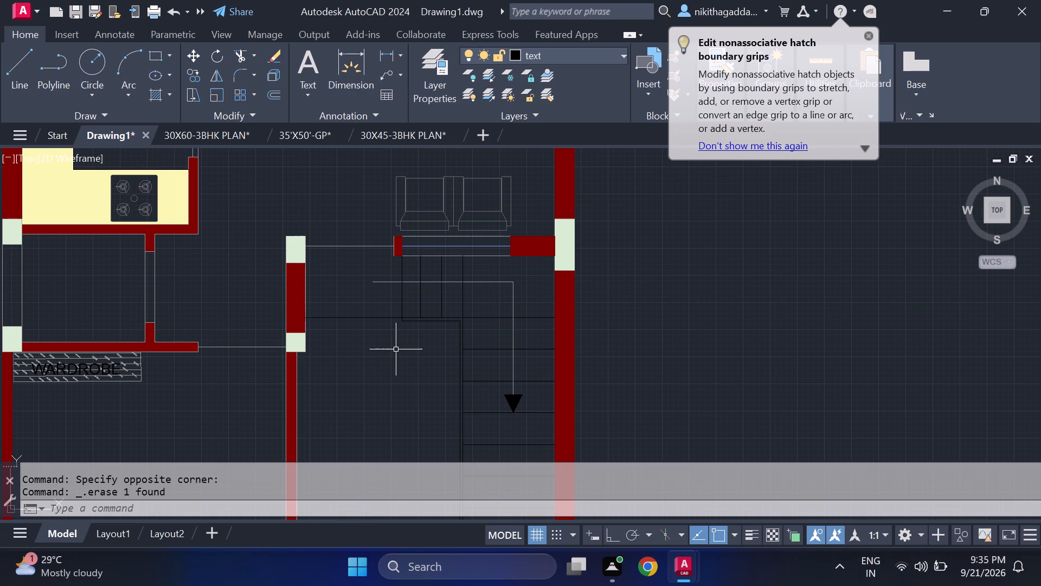
middle_click_drag(397, 350, 370, 344)
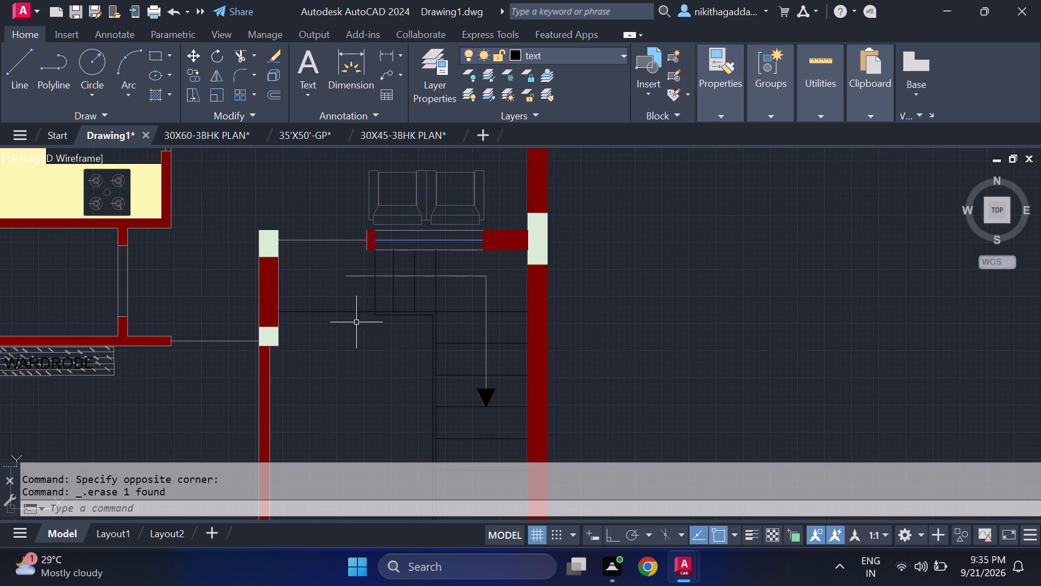
type("dt")
key("Return")
scroll(344, 267, "up", 1)
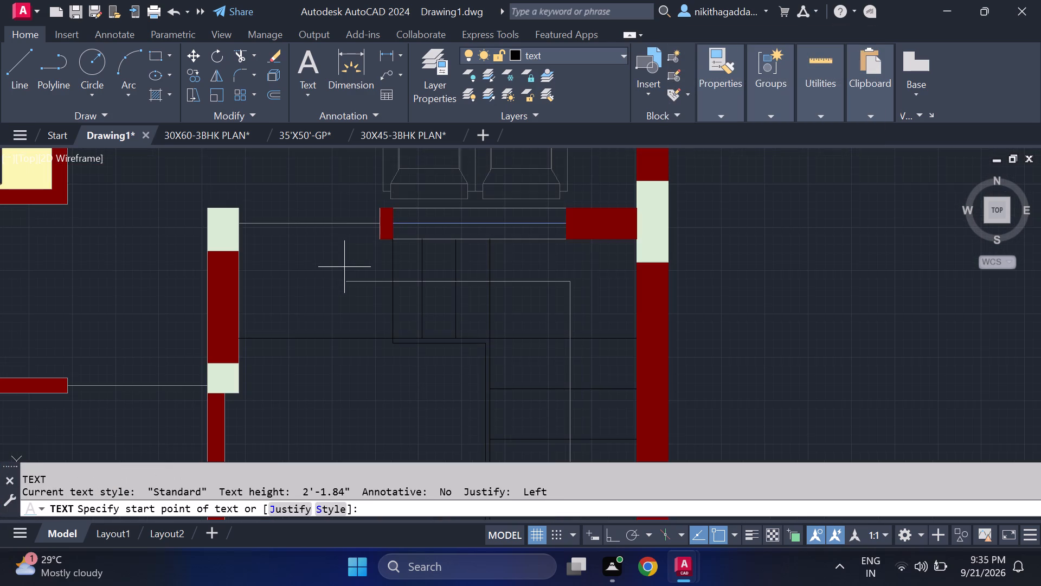
scroll(355, 254, "up", 1)
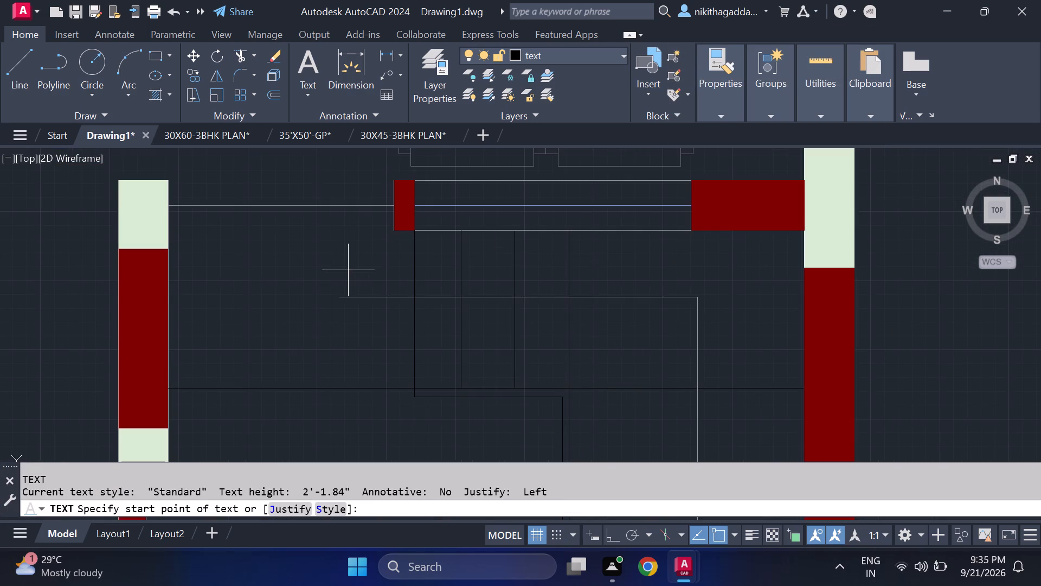
scroll(348, 270, "up", 2)
left_click(383, 247)
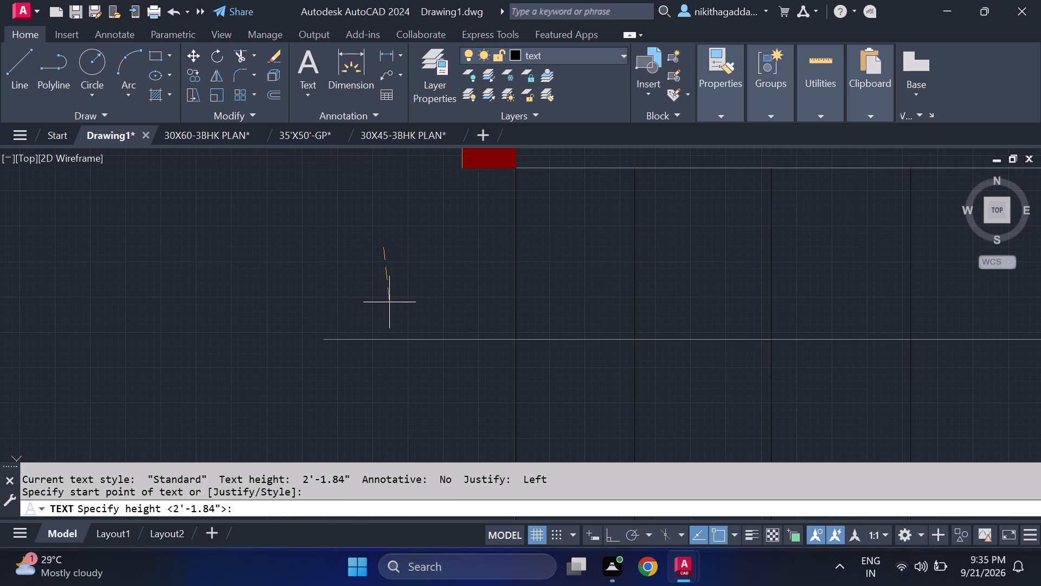
left_click(383, 295)
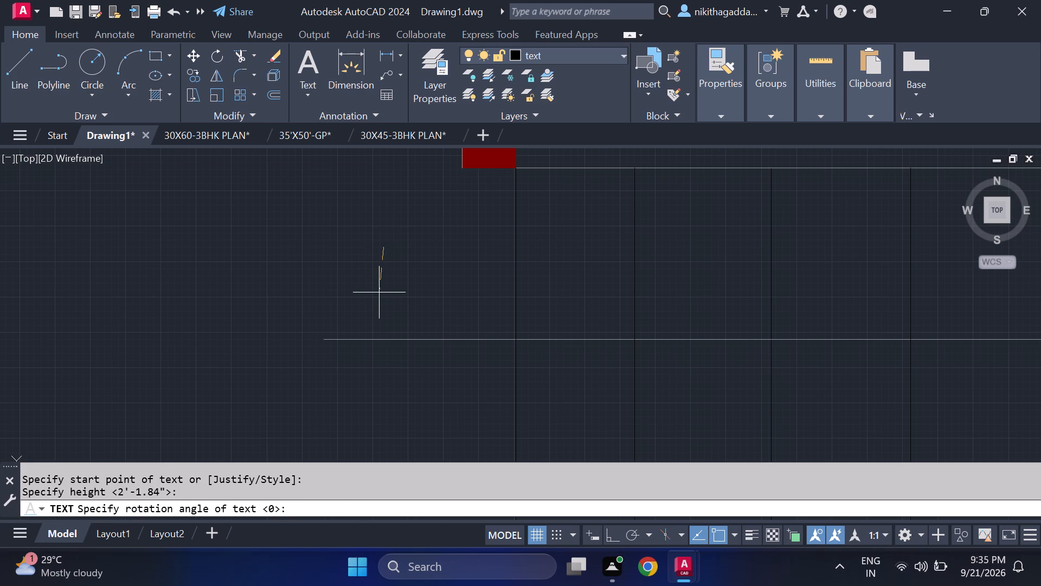
key("0")
key("Return")
key("u")
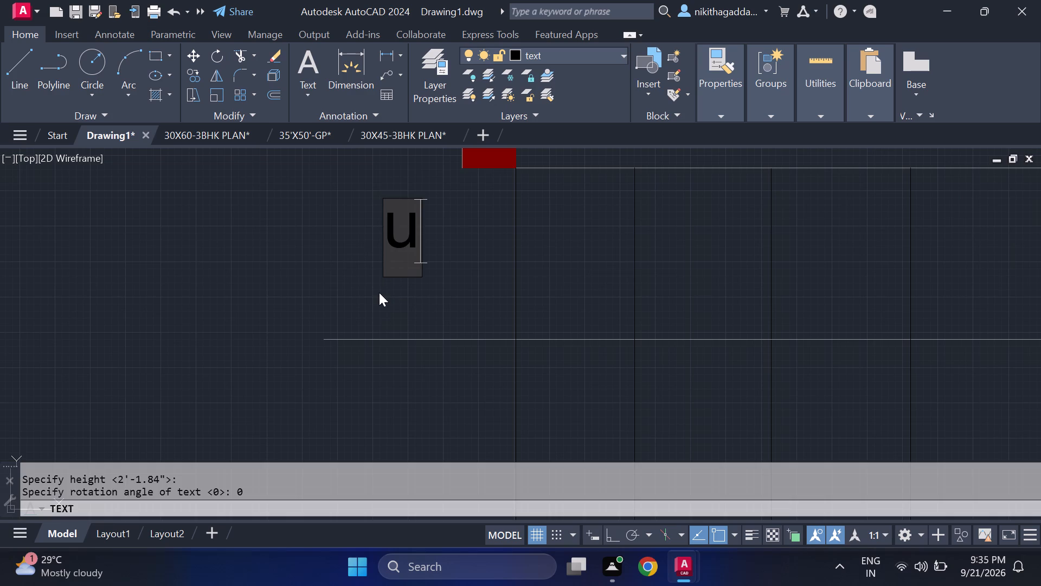
key("BackSpace")
type("UP")
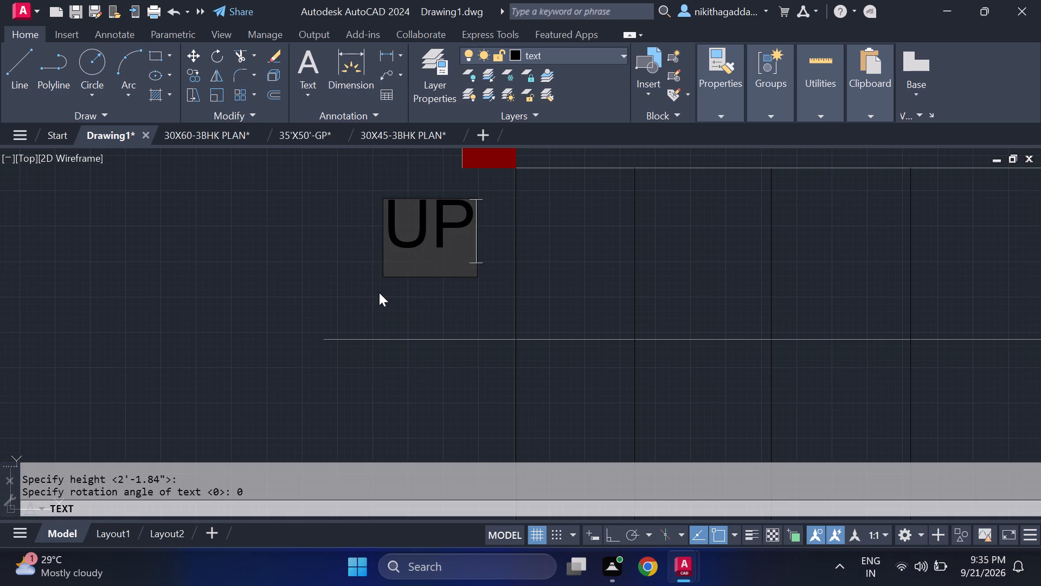
key("Return")
key("Return")
Move the UP text down so it sits closer to the start of the stair direction line.
scroll(429, 270, "down", 2)
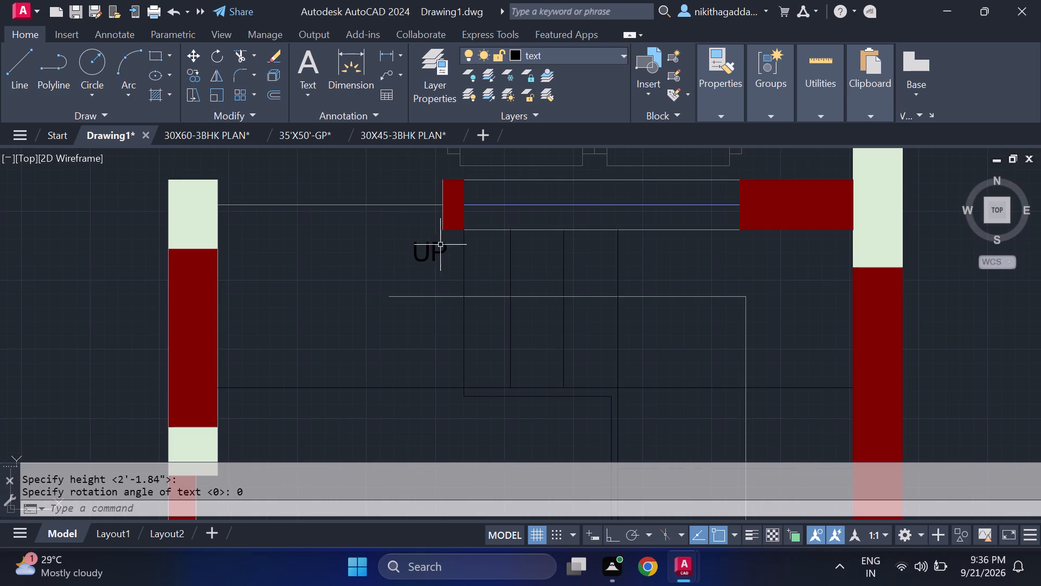
left_click(444, 239)
left_click(413, 273)
key("m")
key("Return")
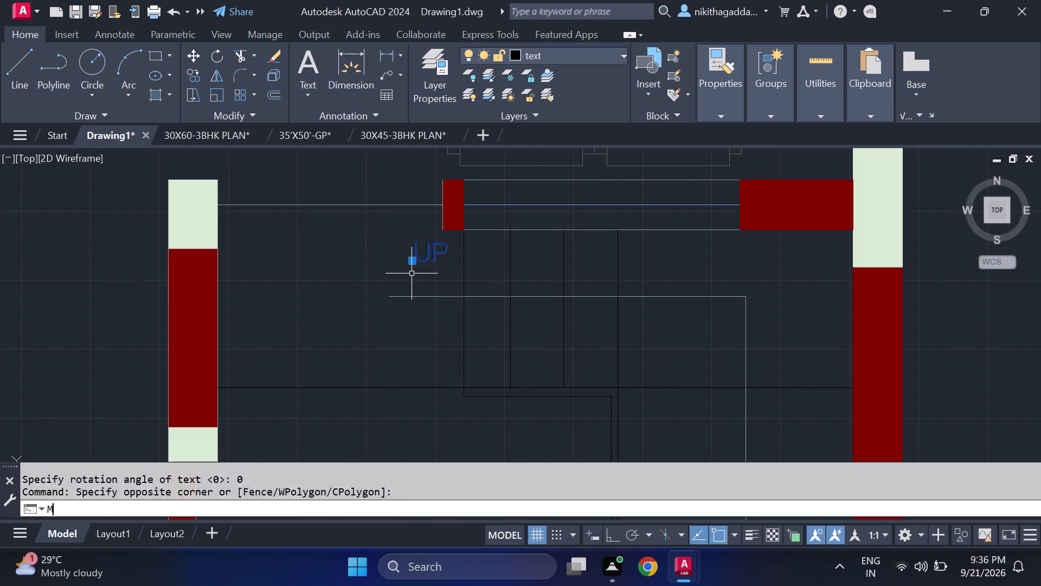
scroll(412, 276, "up", 2)
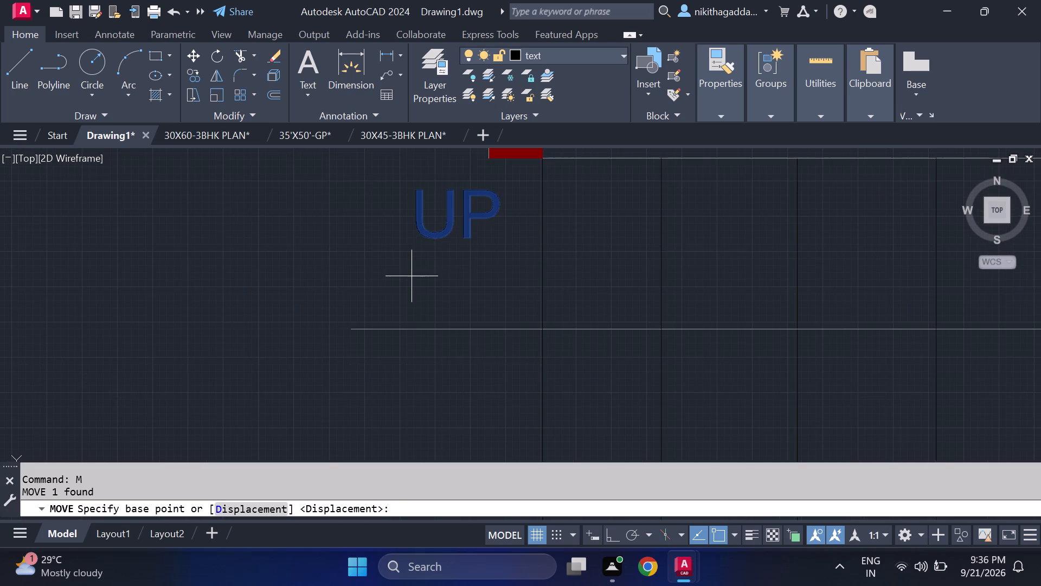
left_click(421, 241)
left_click(398, 308)
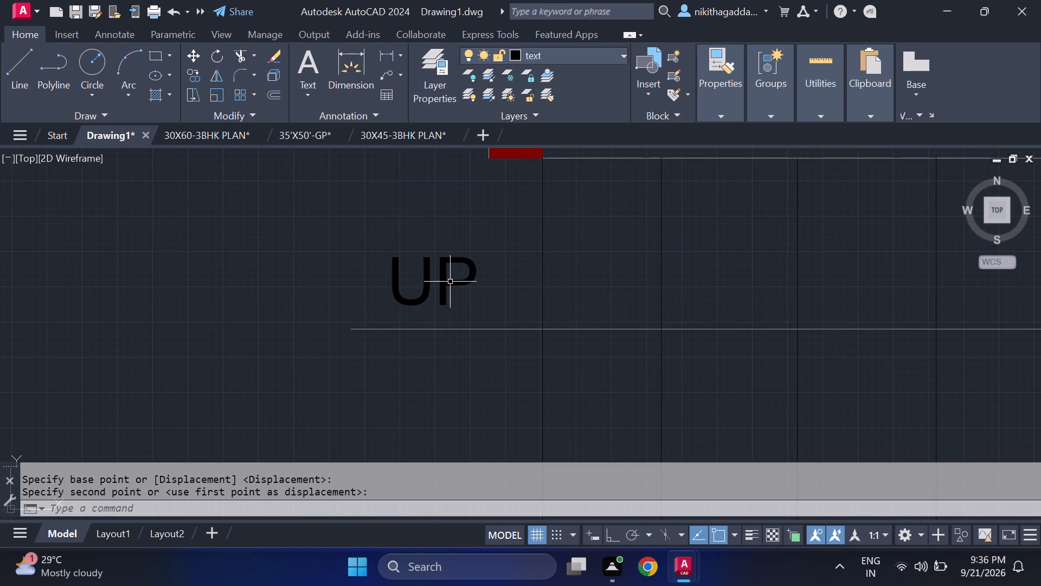
Copy the UP text into the open area beside the staircase, just below the horizontal line crossing it.
left_click_drag(473, 241, 433, 273)
left_click(382, 310)
type("CO")
key("Return")
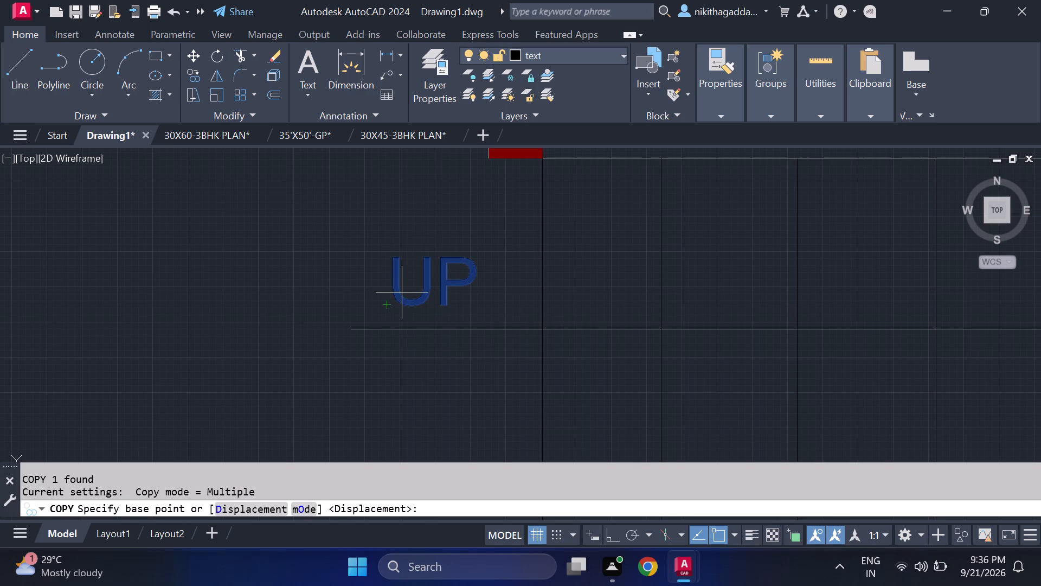
left_click(401, 292)
scroll(400, 326, "down", 3)
middle_click_drag(406, 404, 388, 304)
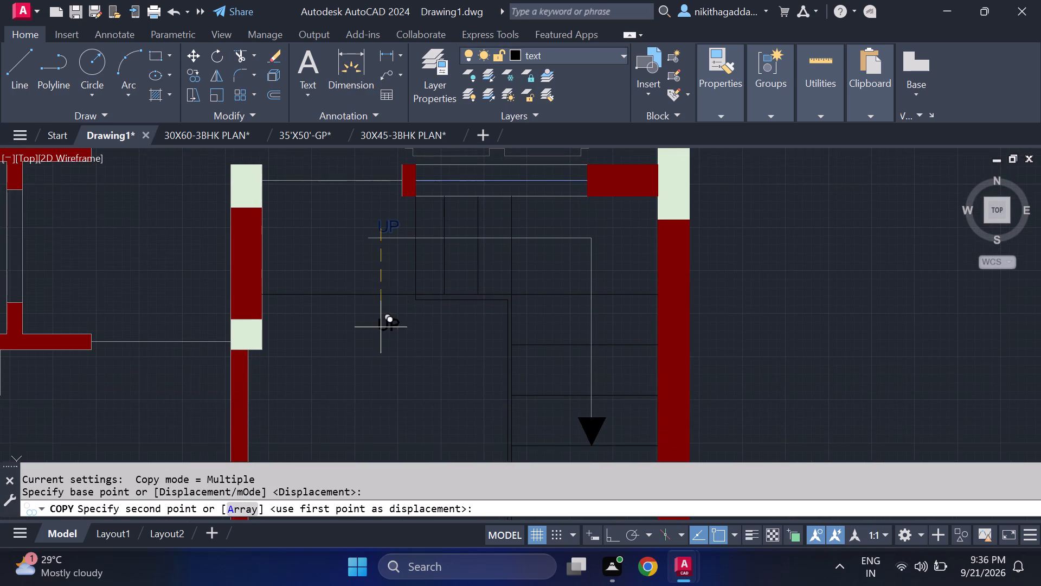
scroll(375, 333, "up", 2)
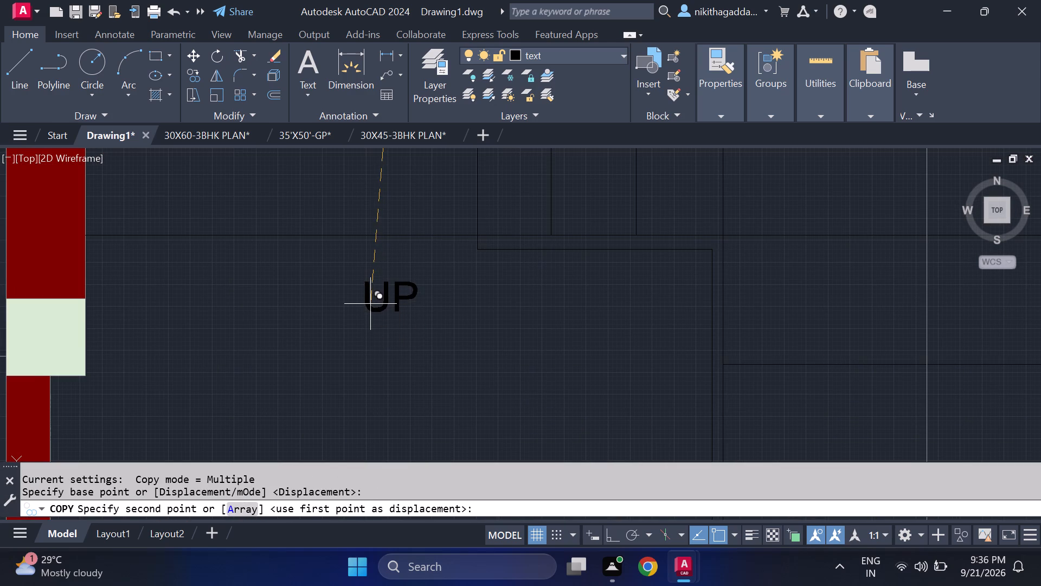
left_click(370, 304)
key("Escape")
Draw a triangular arrowhead beside the copied UP text, apex on the horizontal line and base extending about 1.7" past the apex's centreline.
key("l")
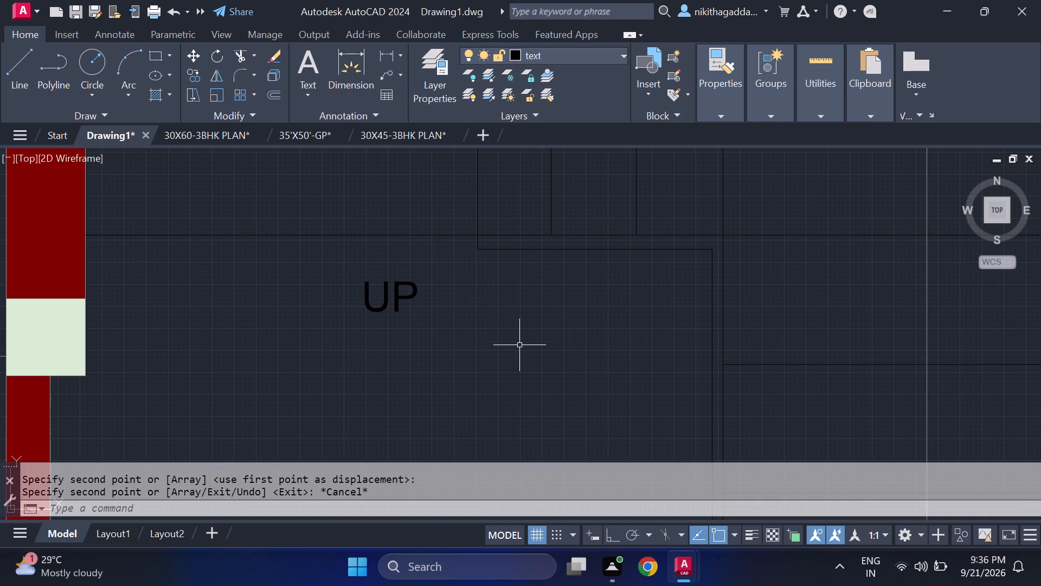
key("Return")
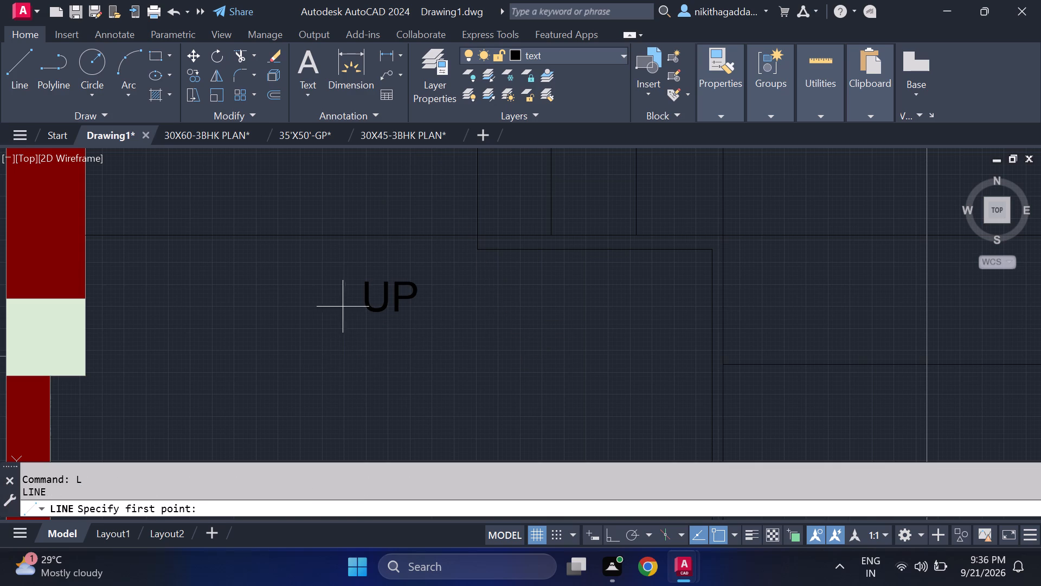
left_click(338, 237)
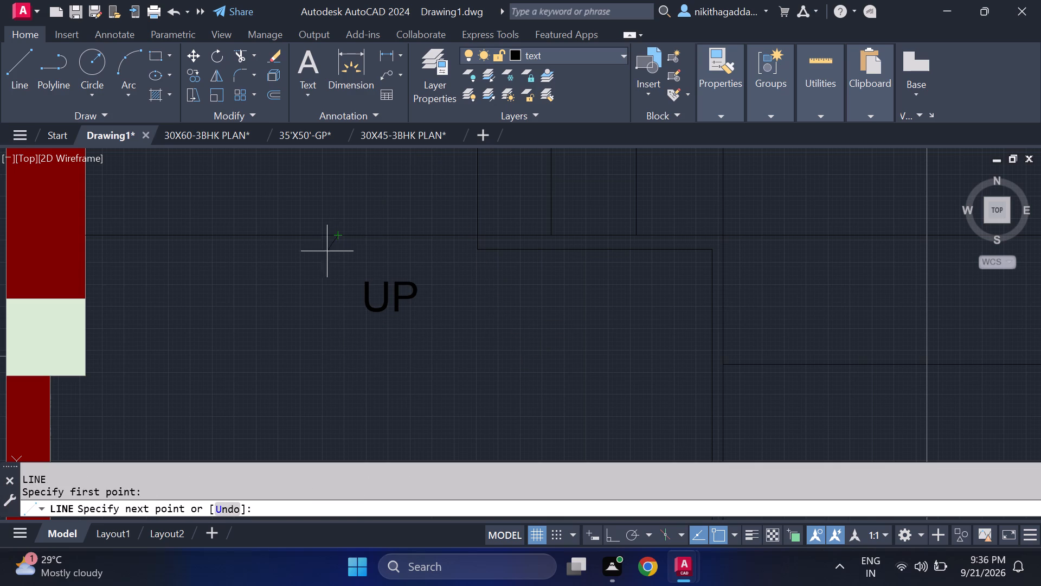
scroll(323, 257, "up", 2)
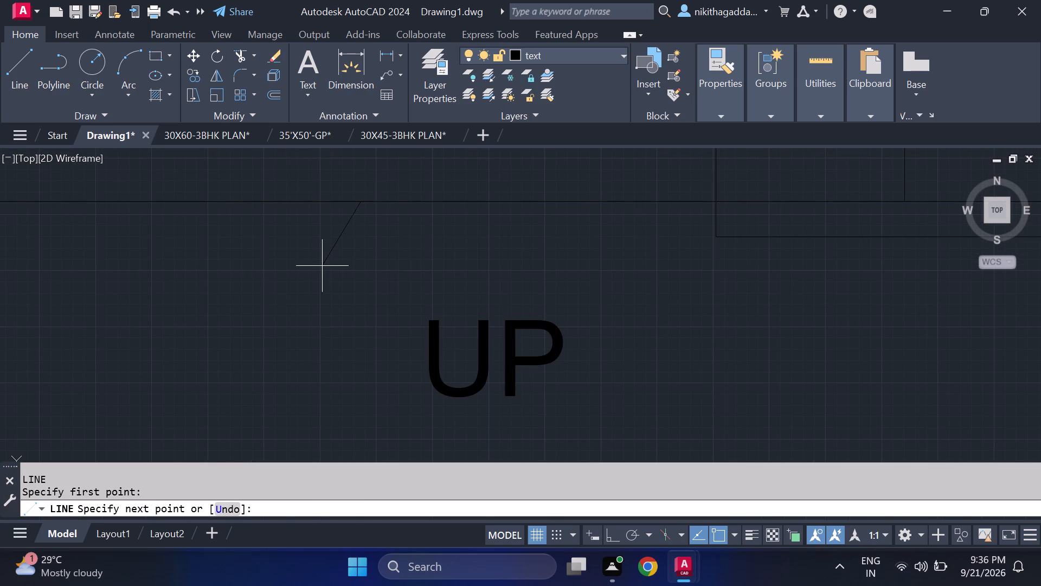
left_click(322, 266)
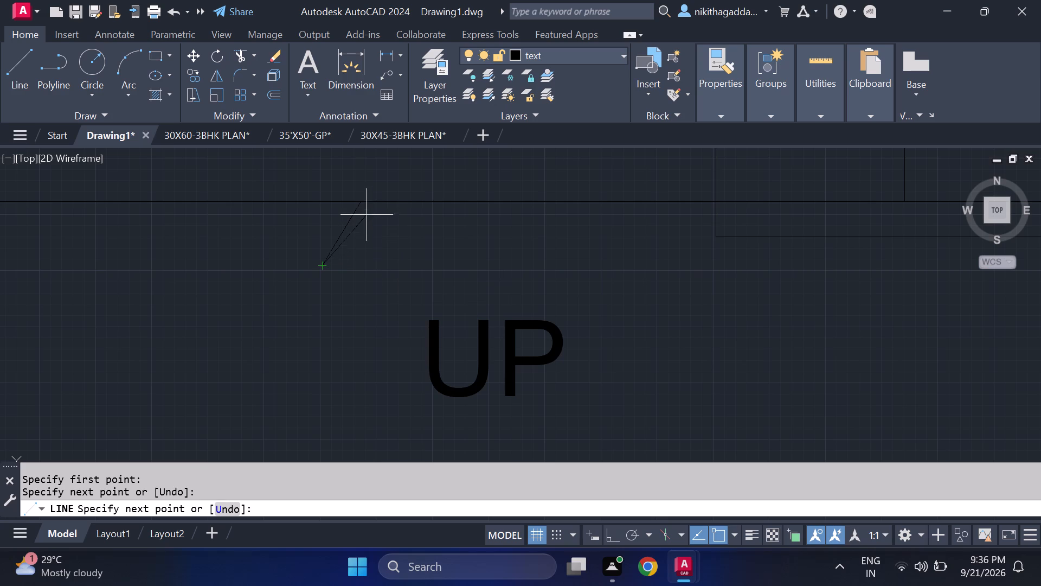
left_click(362, 264)
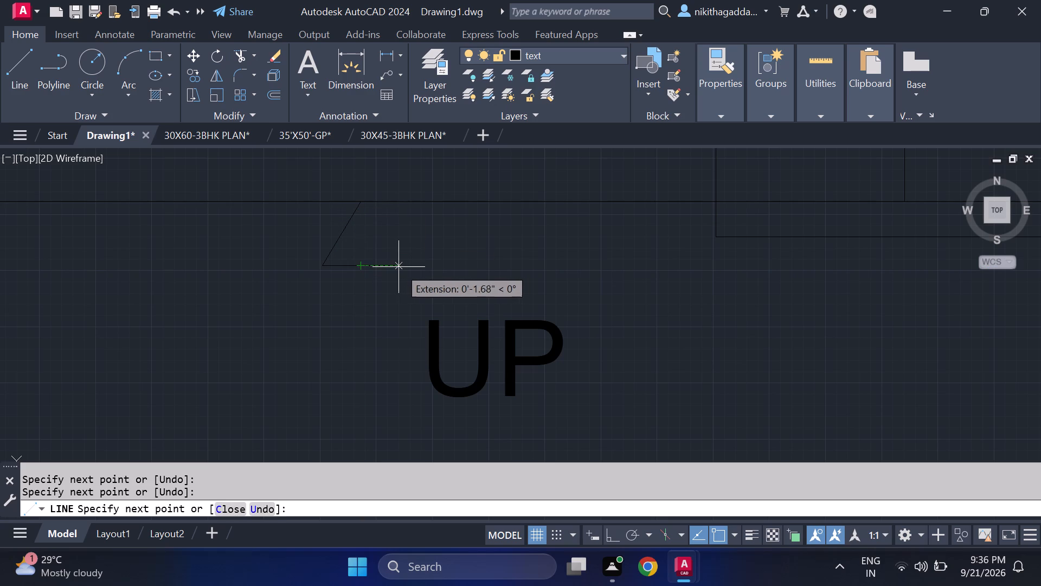
left_click(400, 267)
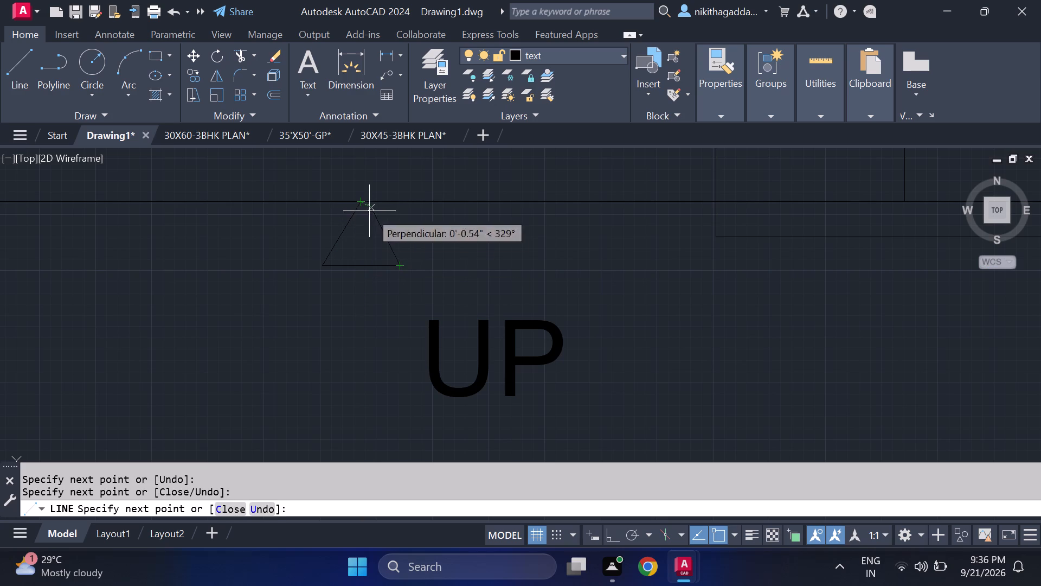
scroll(376, 226, "up", 3)
middle_click_drag(352, 193, 394, 257)
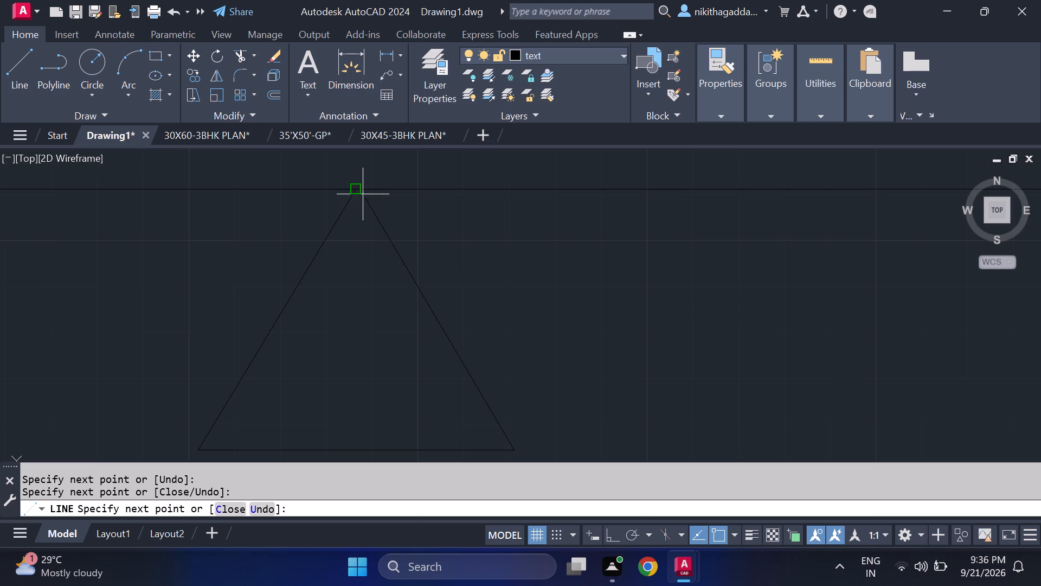
left_click(361, 188)
scroll(502, 288, "down", 3)
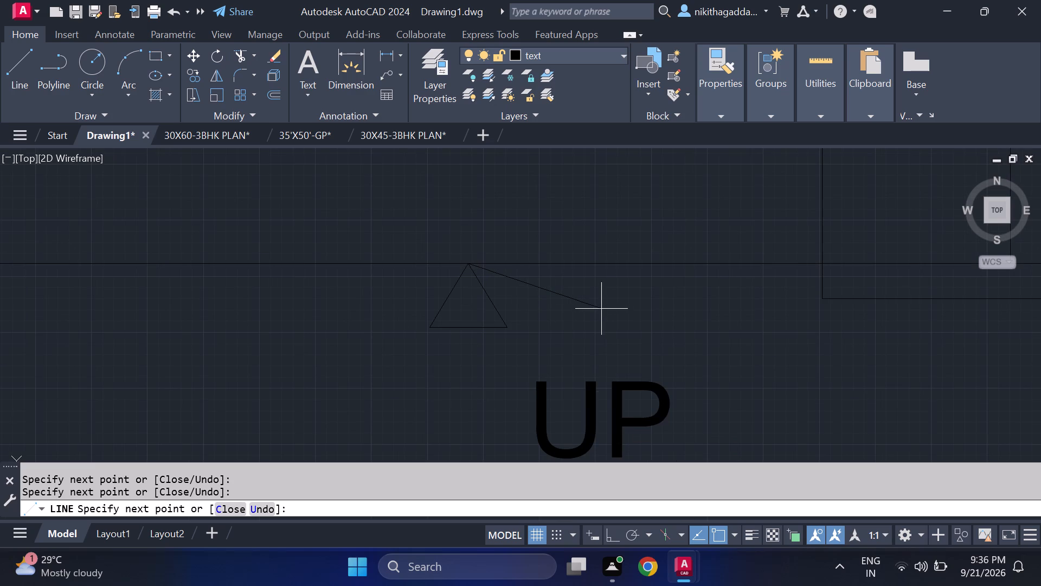
key("Escape")
Draw a vertical arrow shaft about 6.7" long downward from the midpoint of the triangle's base.
key("l")
key("Return")
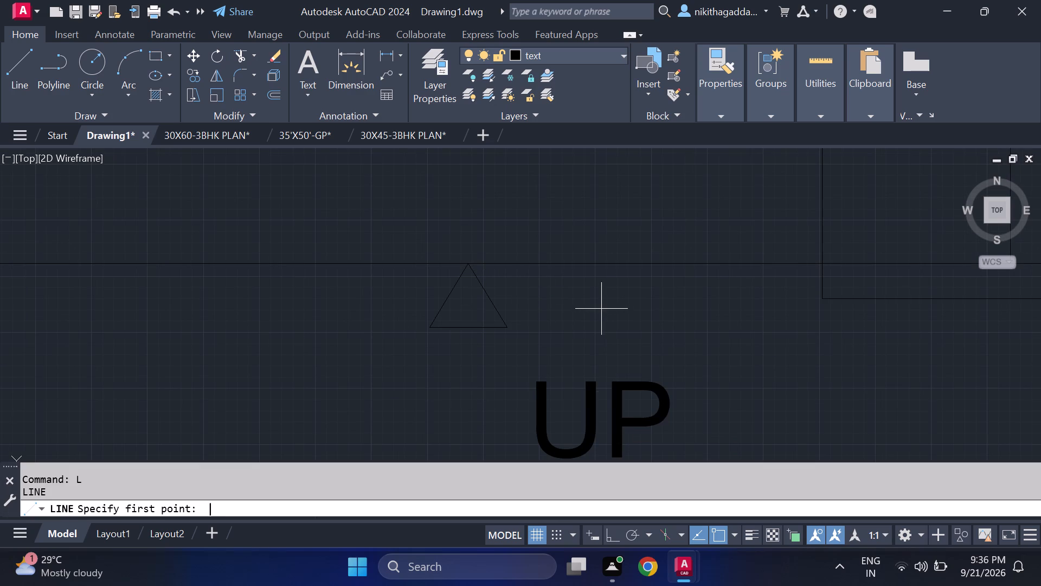
left_click(470, 329)
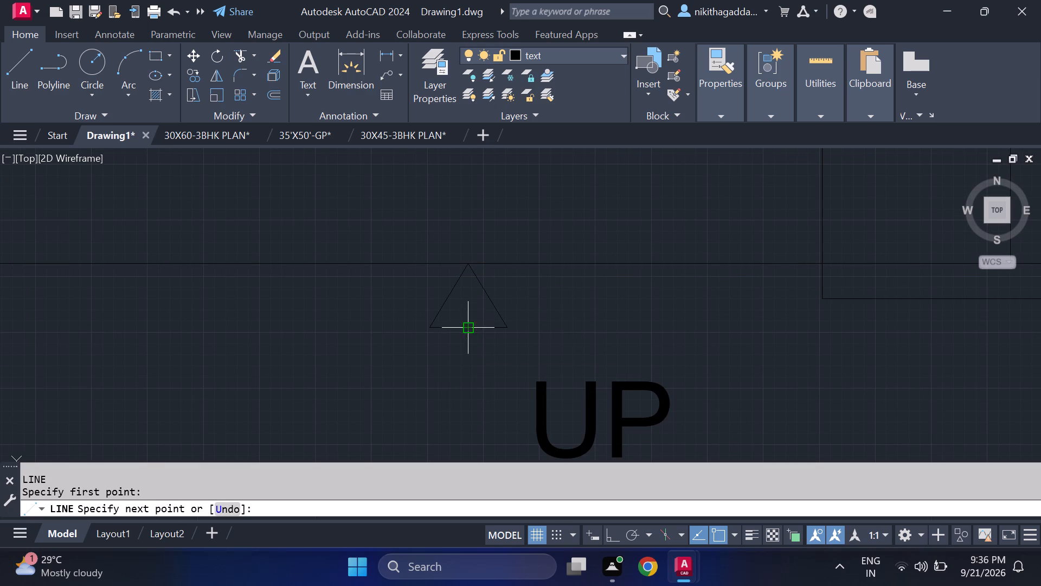
middle_click_drag(470, 413, 480, 346)
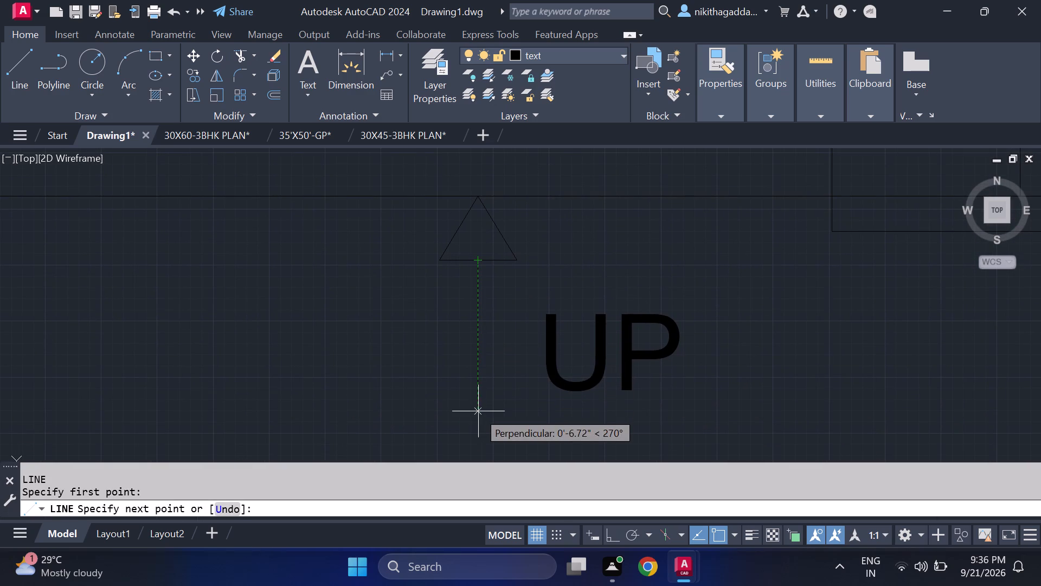
left_click(481, 407)
key("Escape")
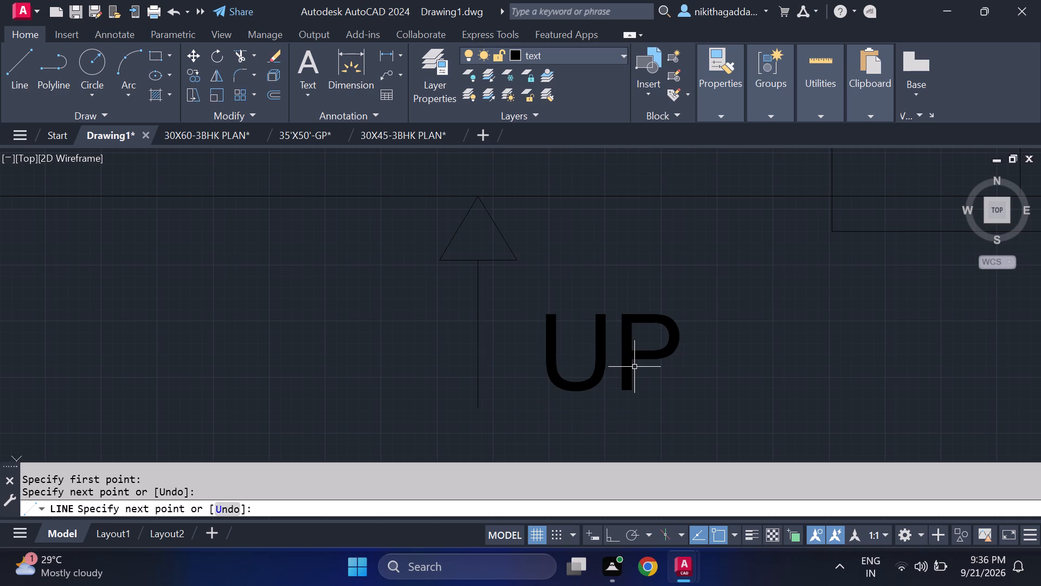
Fill the new triangular arrowhead with a solid hatch in colour 250.
type("HATCH")
key("Return")
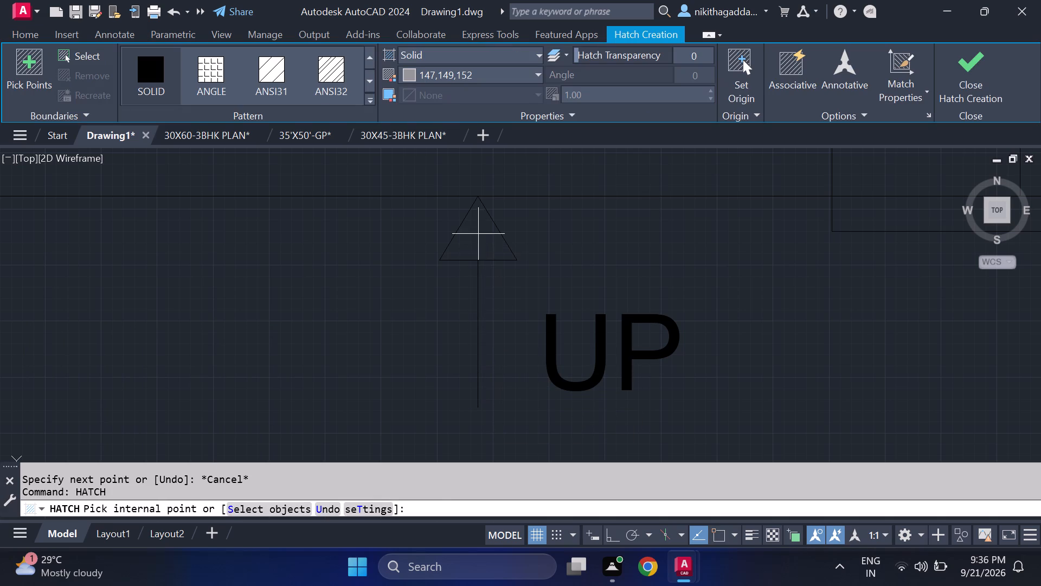
left_click(535, 71)
left_click(428, 289)
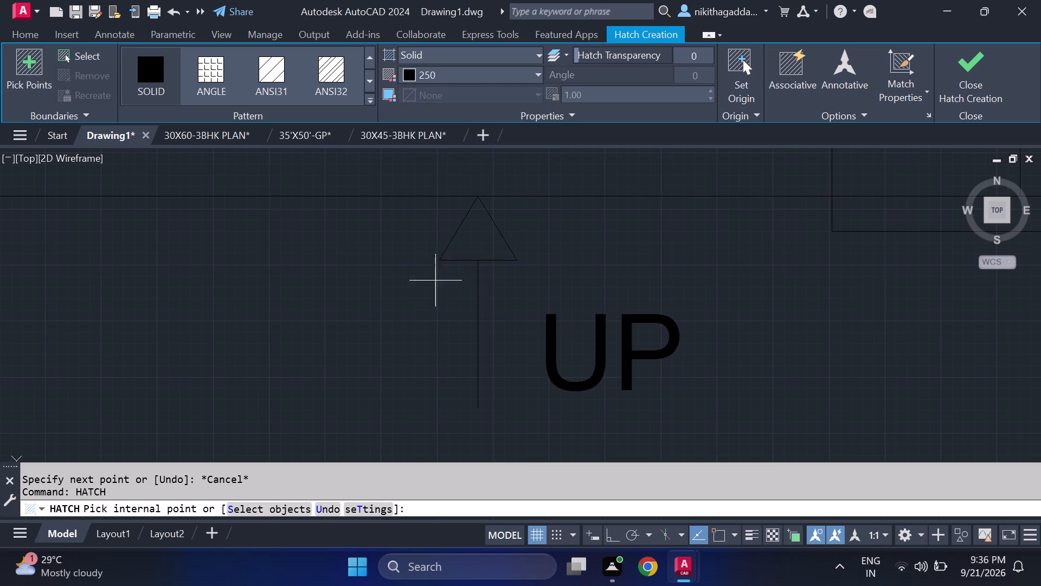
left_click(475, 238)
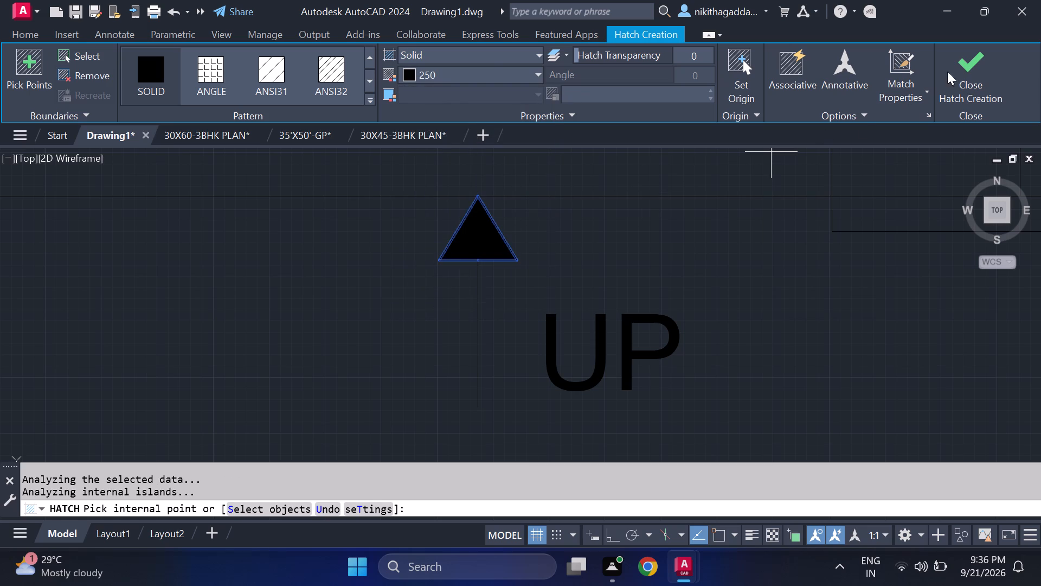
left_click_drag(967, 66, 966, 71)
Select both segments of the stair direction line and change the walls layer's colour to index 252.
scroll(699, 291, "down", 4)
scroll(717, 342, "down", 2)
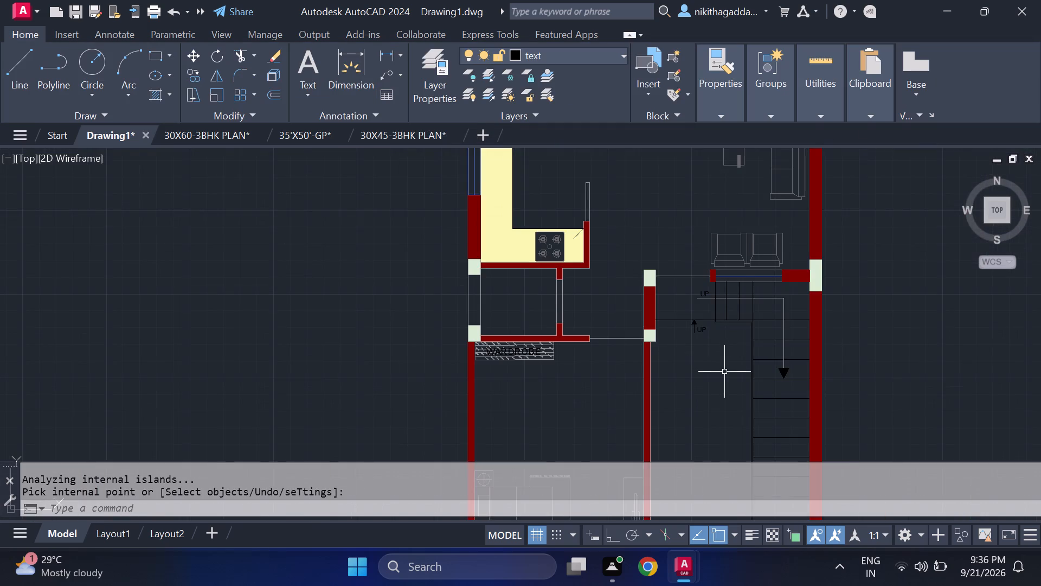
middle_click_drag(724, 372, 538, 183)
middle_click_drag(532, 315, 551, 397)
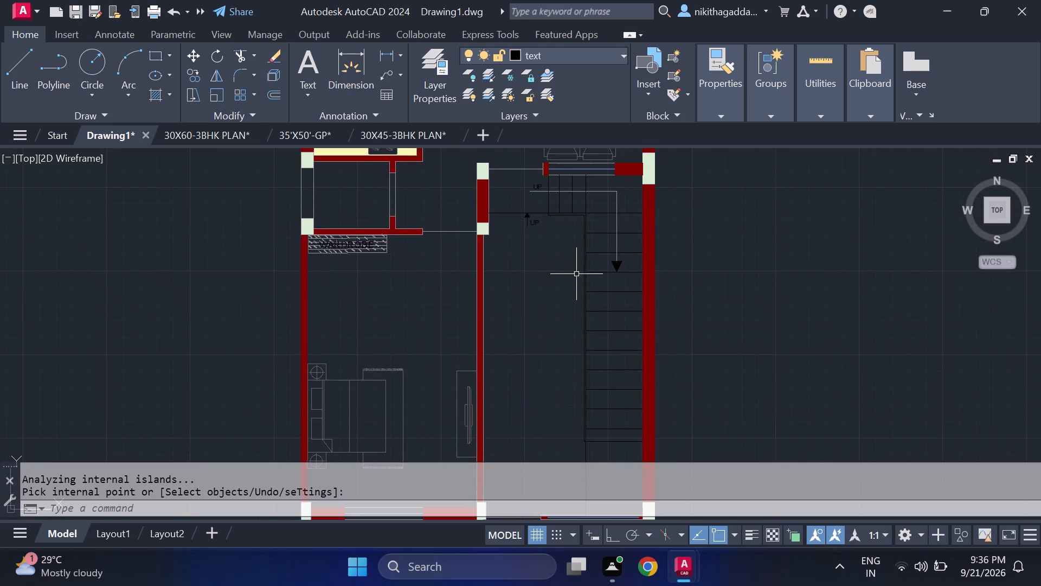
middle_click_drag(576, 273, 571, 359)
scroll(601, 265, "up", 2)
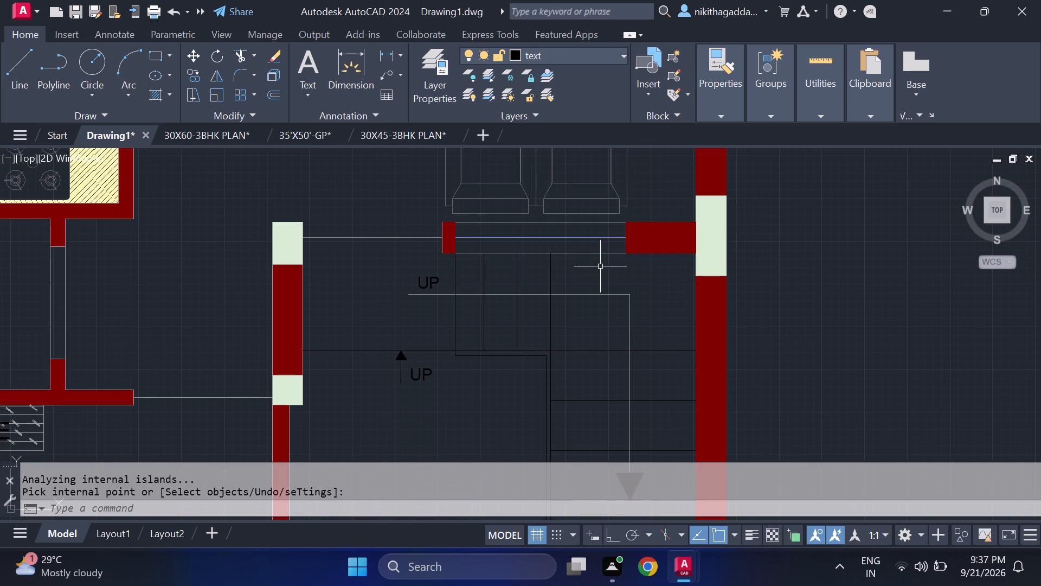
left_click(599, 288)
left_click(592, 317)
left_click(646, 334)
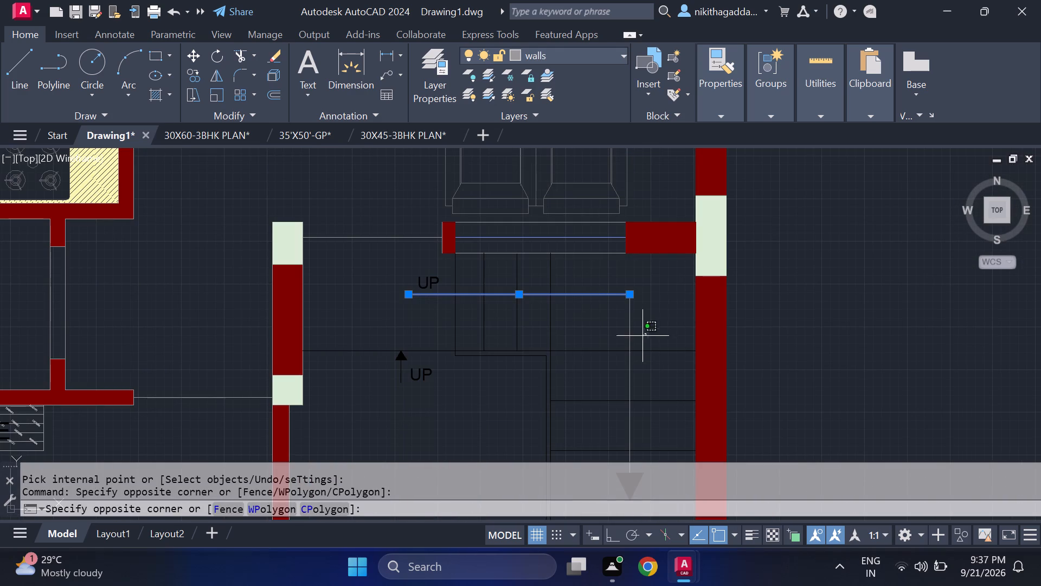
left_click(625, 341)
left_click(618, 60)
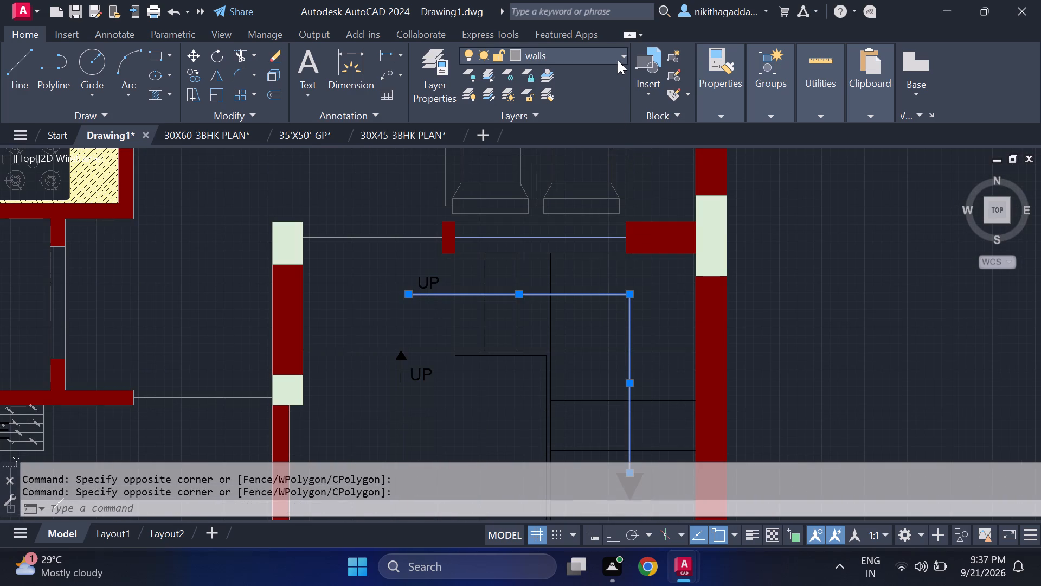
left_click(517, 187)
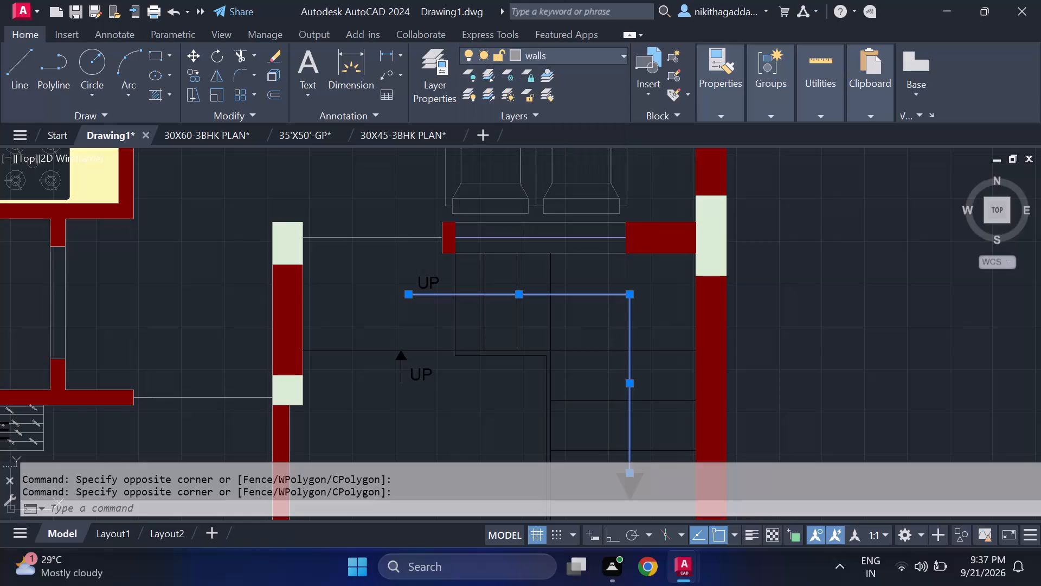
left_click(516, 56)
left_click(513, 189)
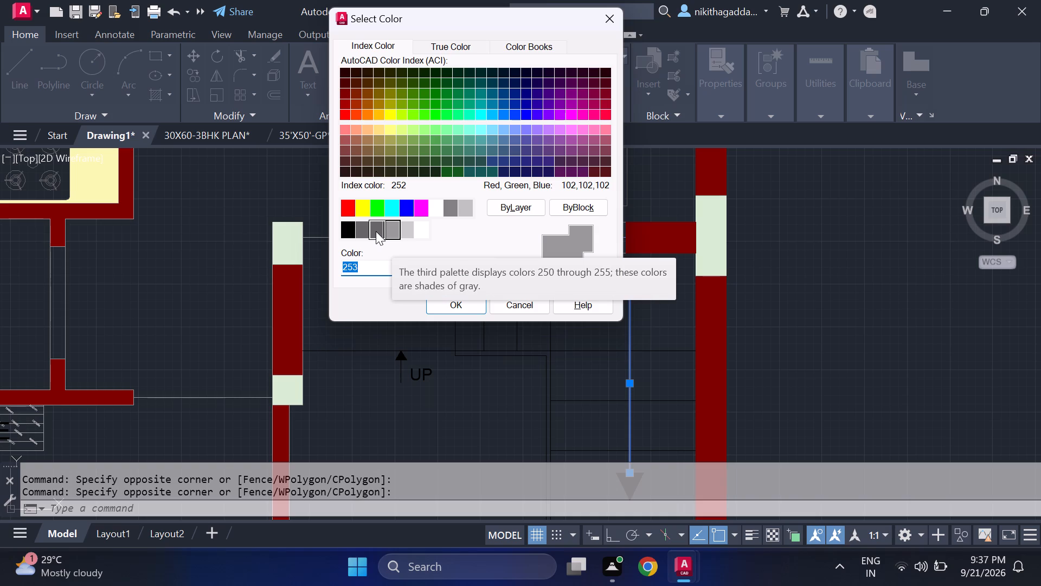
left_click(376, 231)
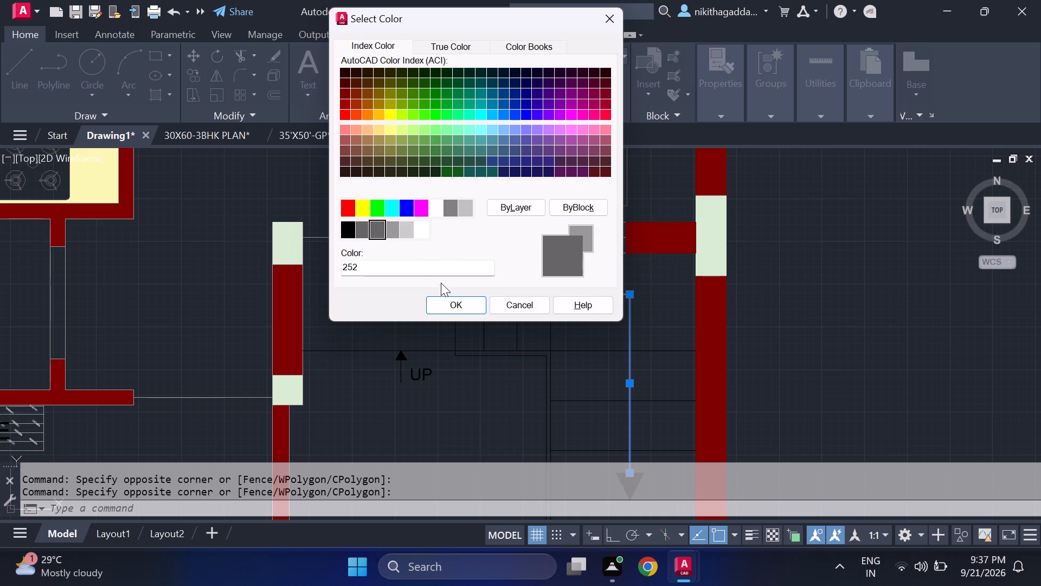
left_click(451, 302)
scroll(473, 310, "down", 4)
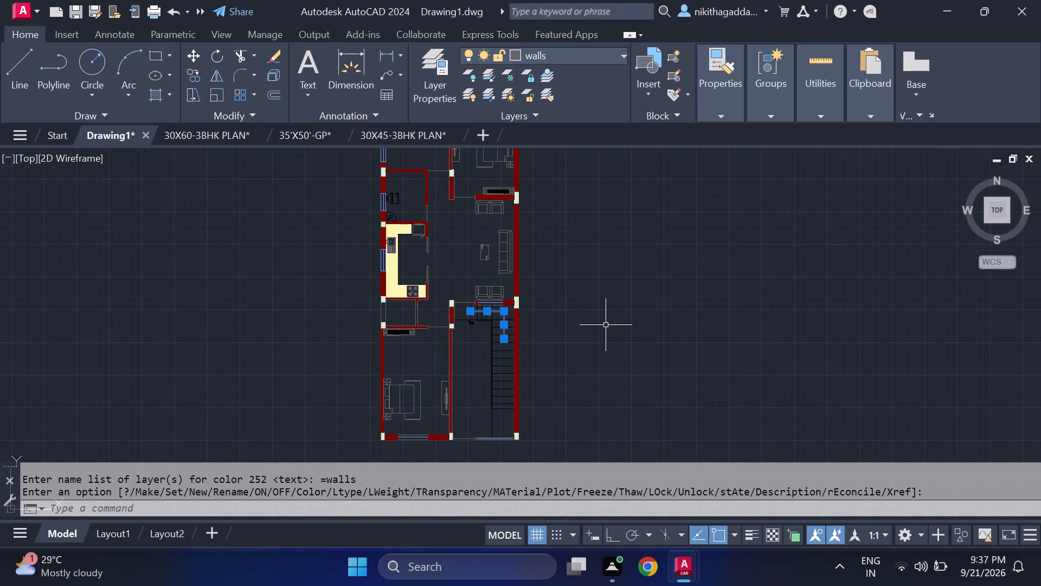
key("Escape")
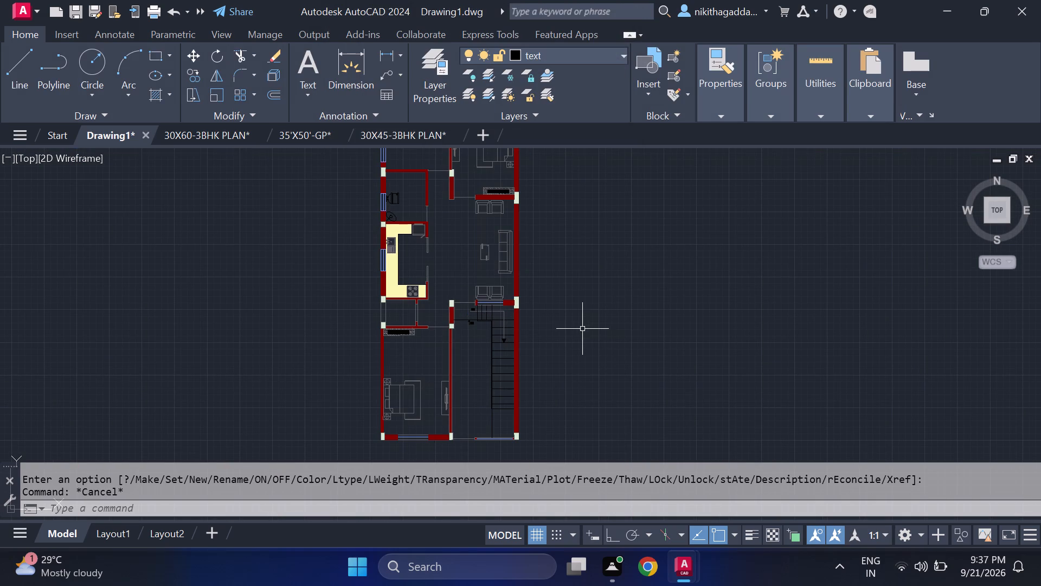
middle_click_drag(582, 329, 577, 320)
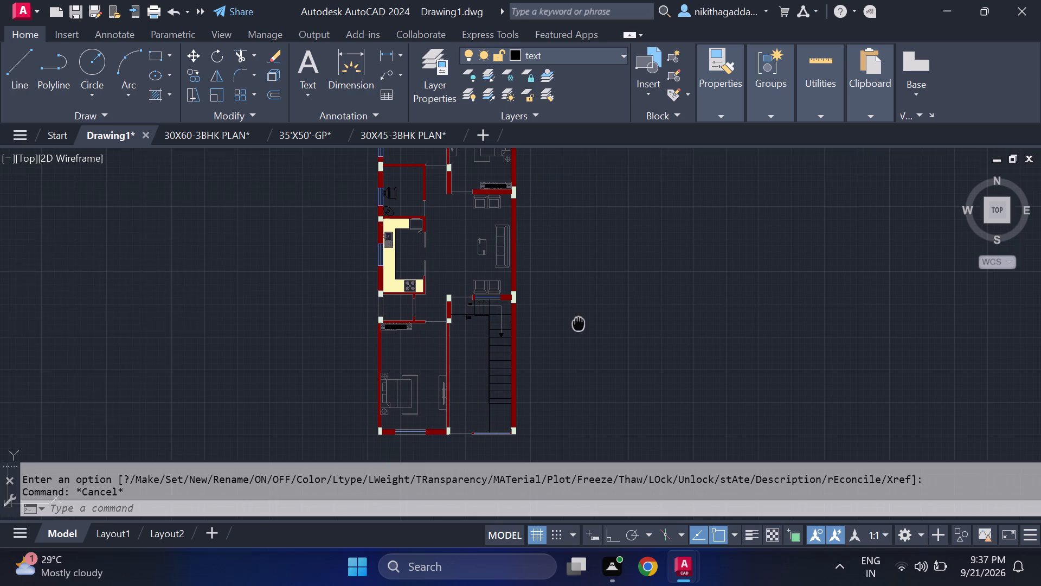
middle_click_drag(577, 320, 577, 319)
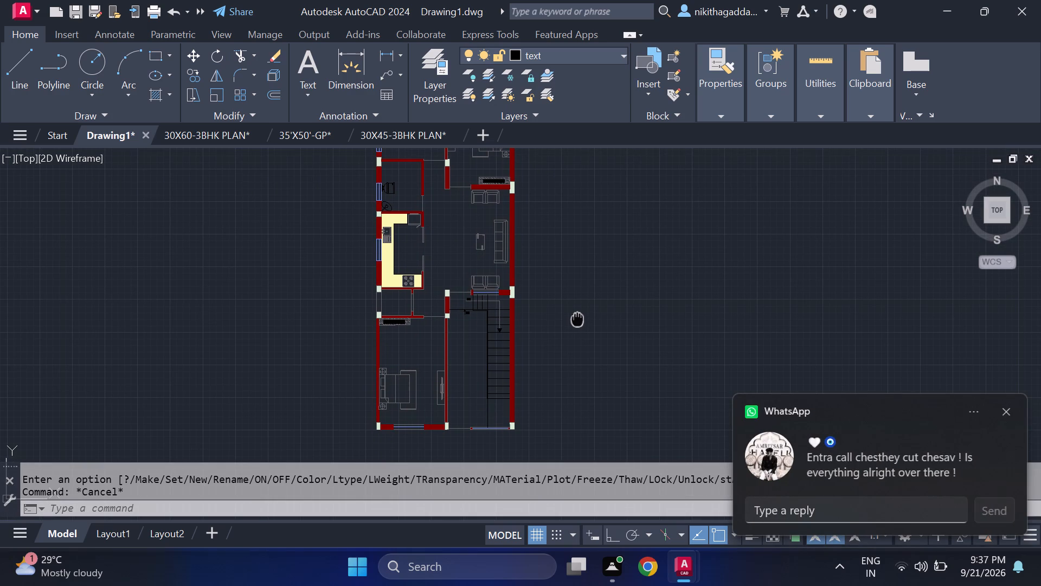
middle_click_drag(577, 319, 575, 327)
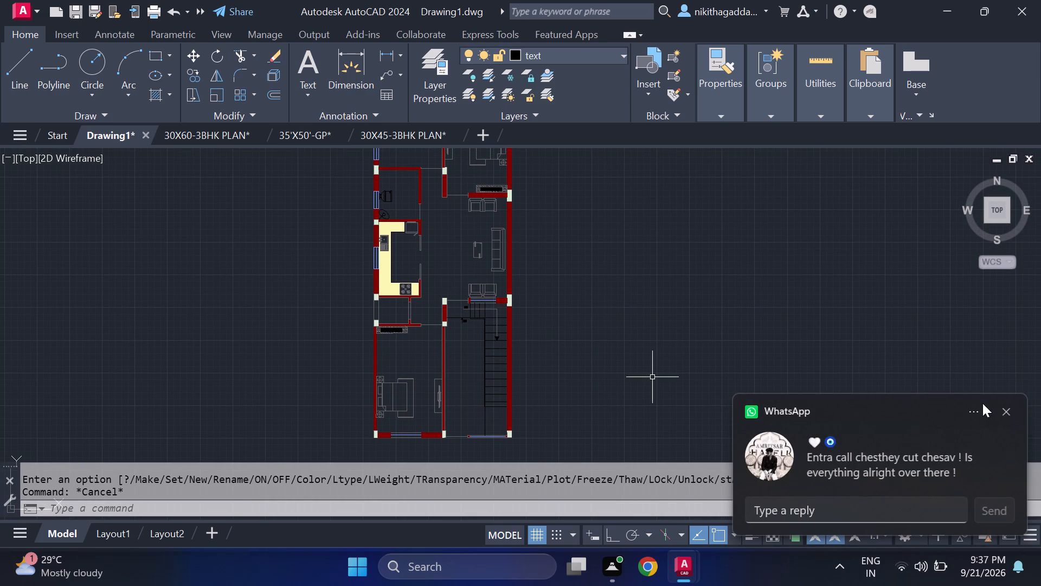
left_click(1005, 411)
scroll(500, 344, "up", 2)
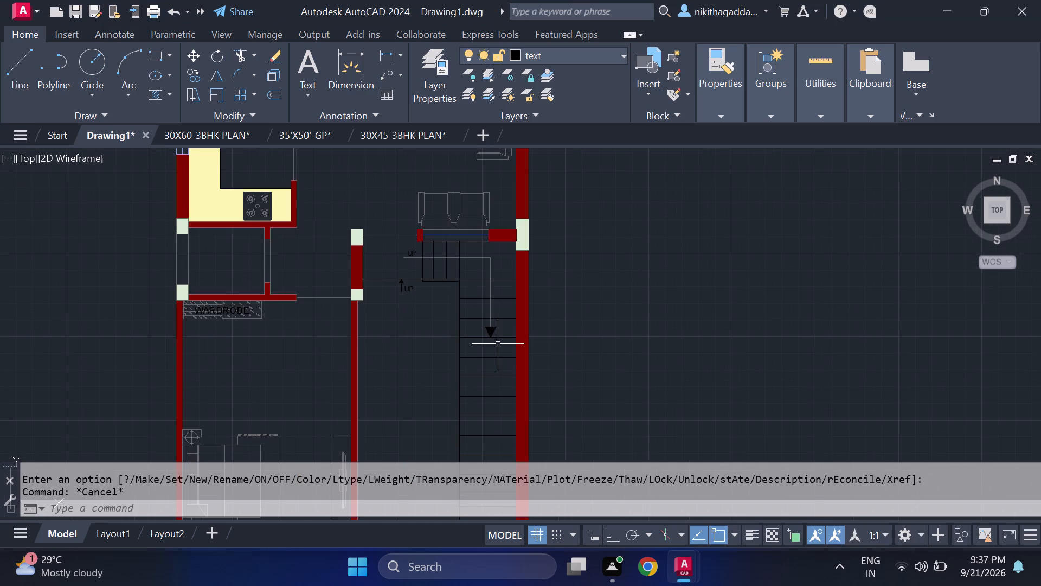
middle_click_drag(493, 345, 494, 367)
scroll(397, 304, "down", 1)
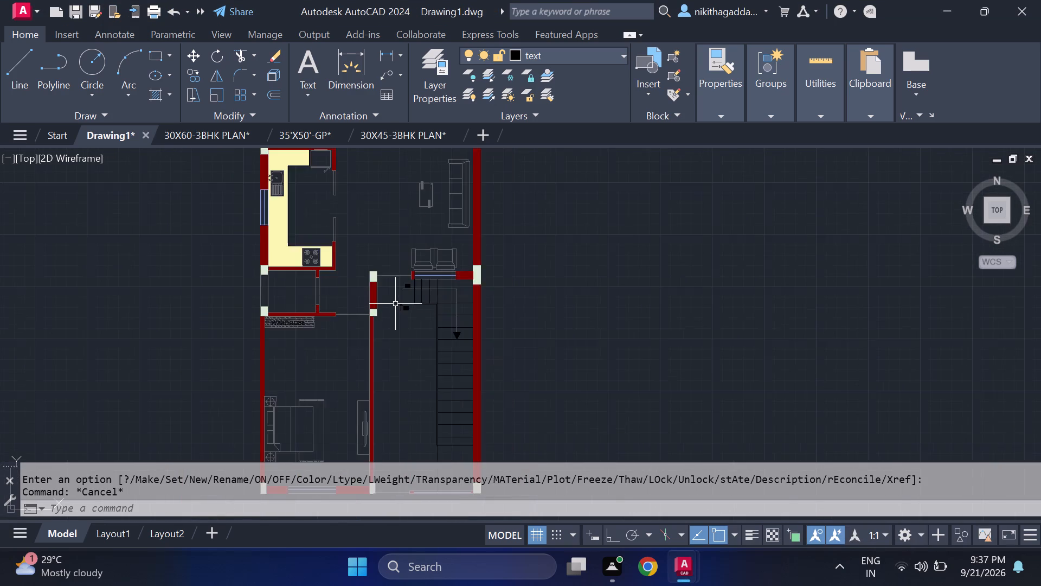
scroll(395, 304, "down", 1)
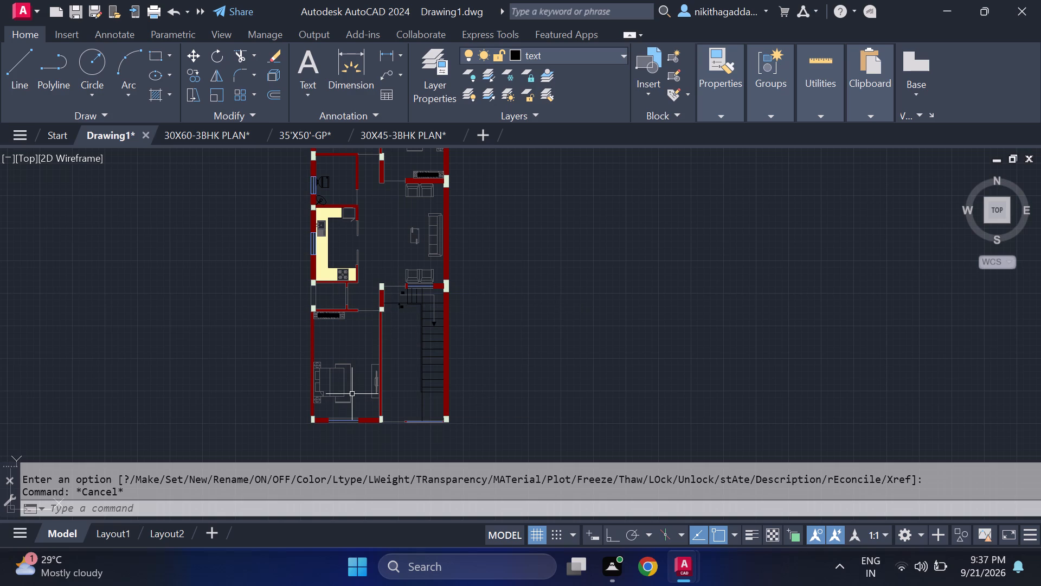
Add single-line text reading BEDROOM-02 below the wardrobe in the lower bedroom, with rotation angle 0.
middle_click_drag(356, 317, 367, 358)
scroll(358, 381, "up", 2)
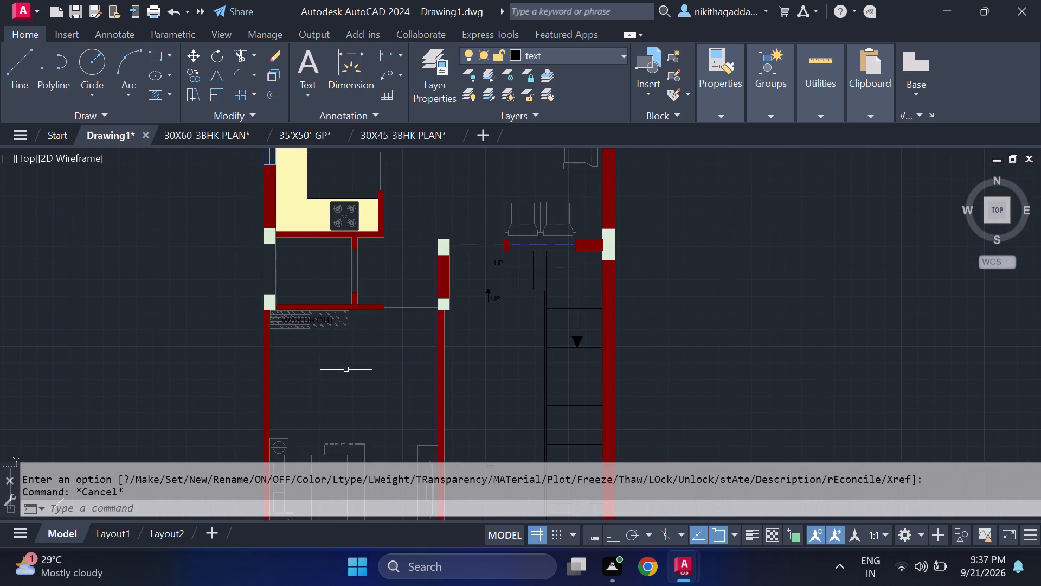
type("DT")
key("Return")
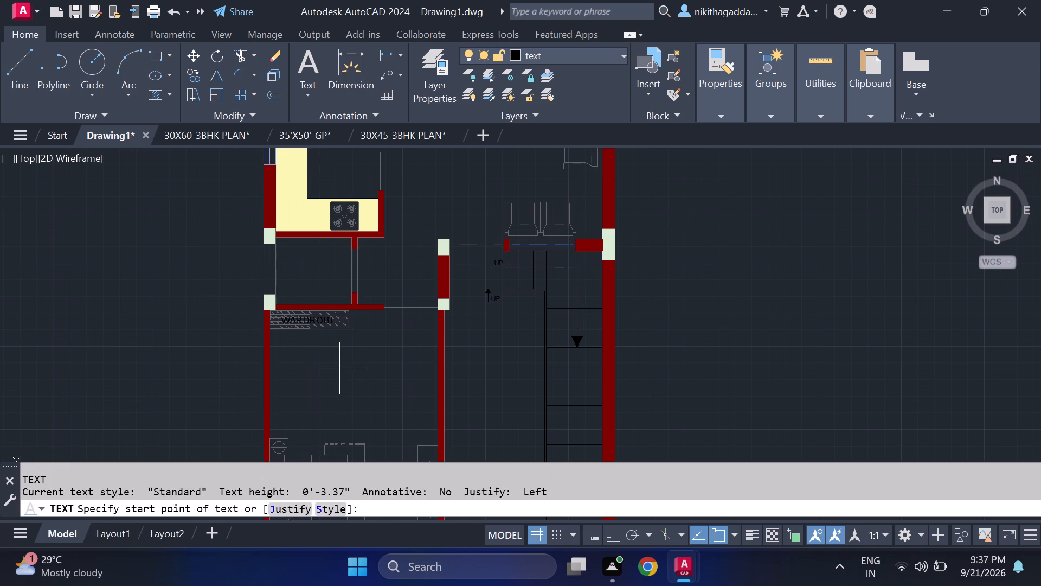
middle_click_drag(339, 368, 326, 328)
scroll(306, 365, "up", 1)
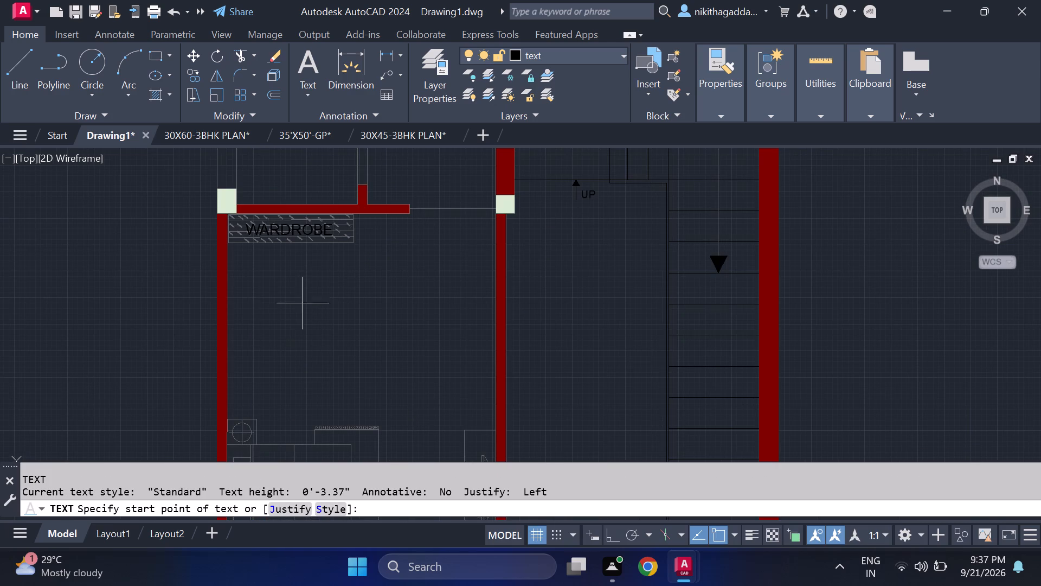
left_click(307, 288)
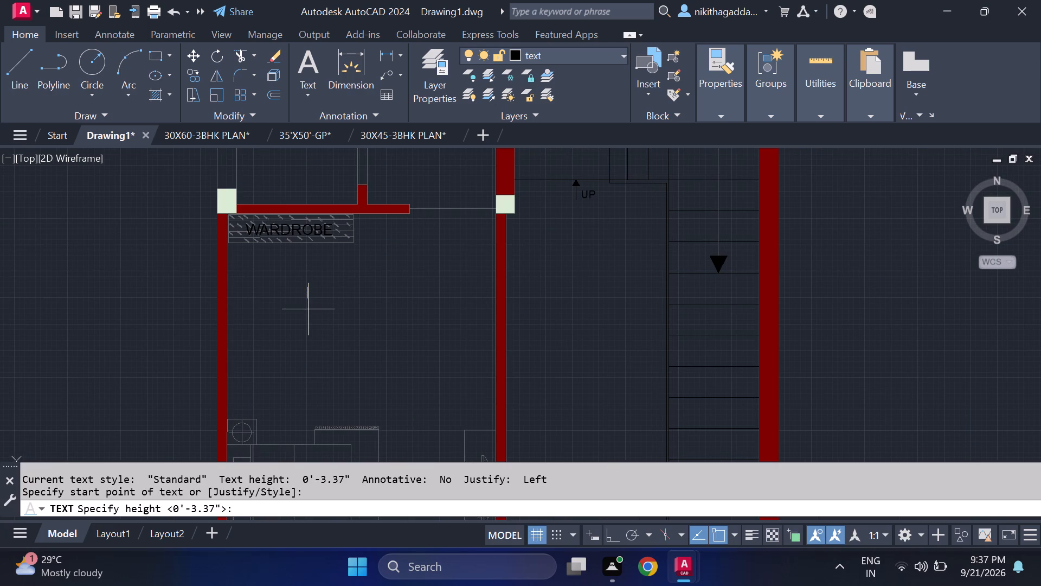
left_click(308, 309)
key("0")
key("Return")
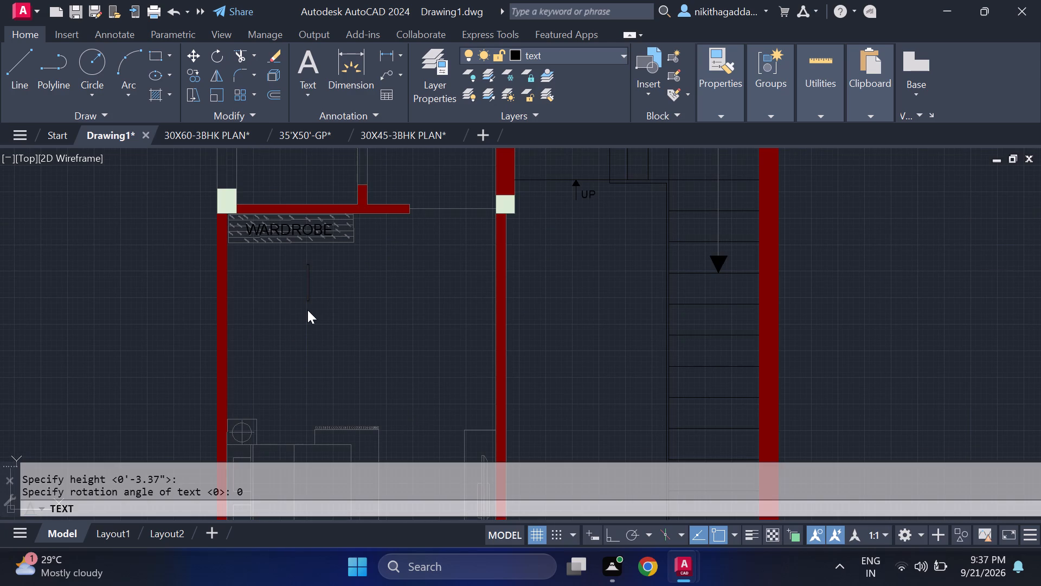
type("BED")
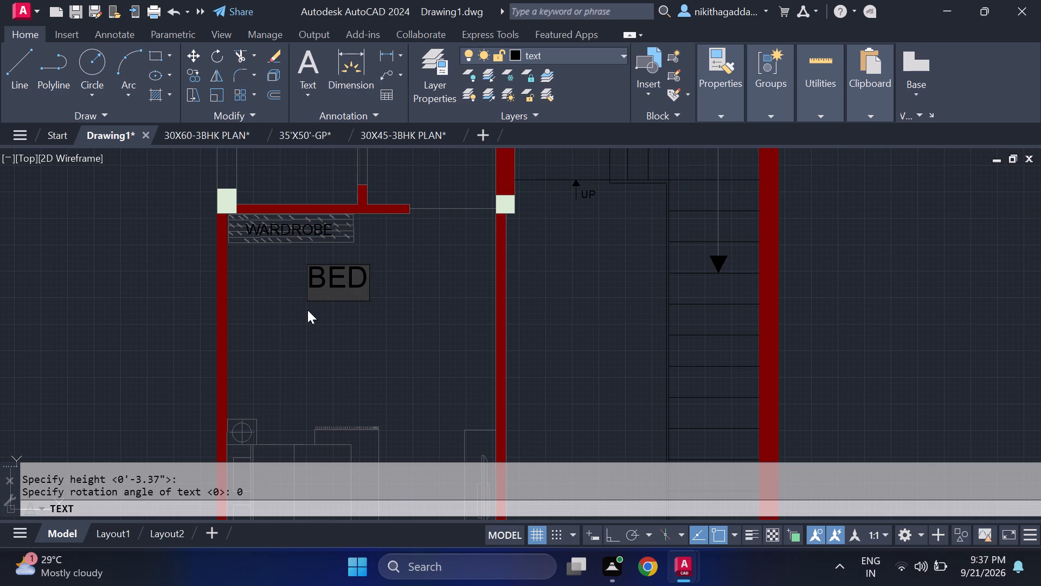
type("RO")
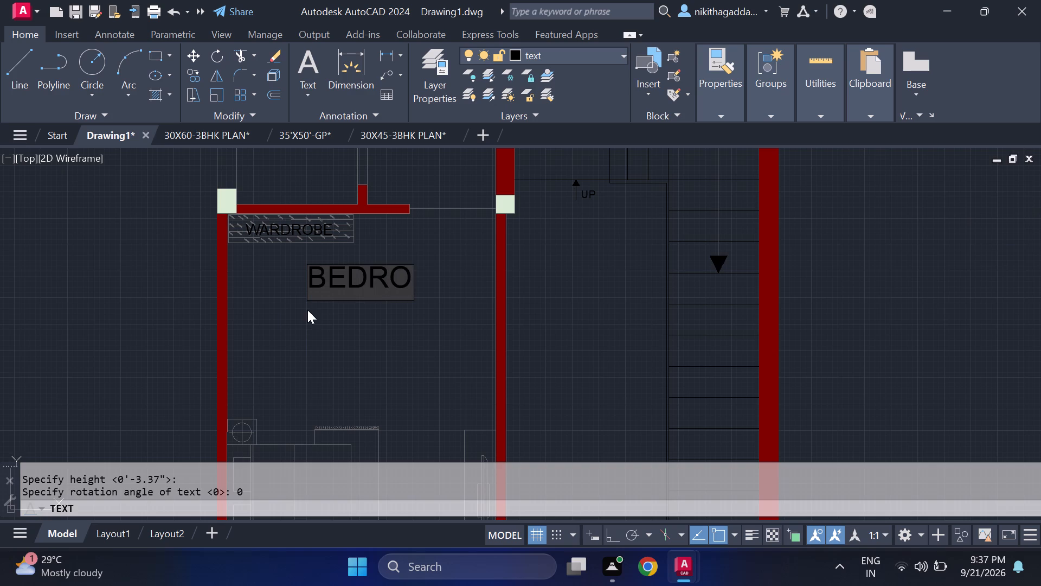
type("OM")
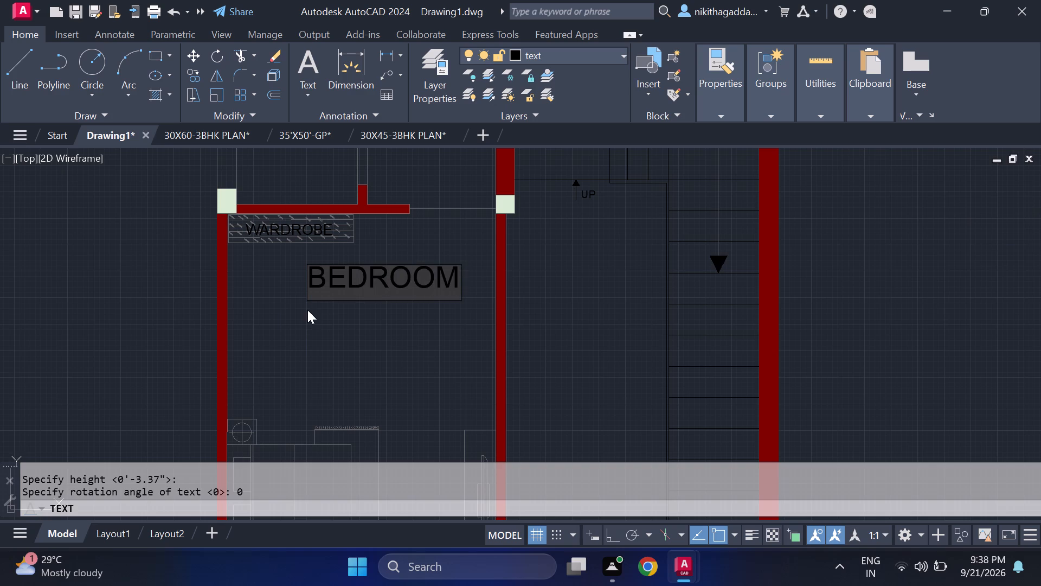
type("-02")
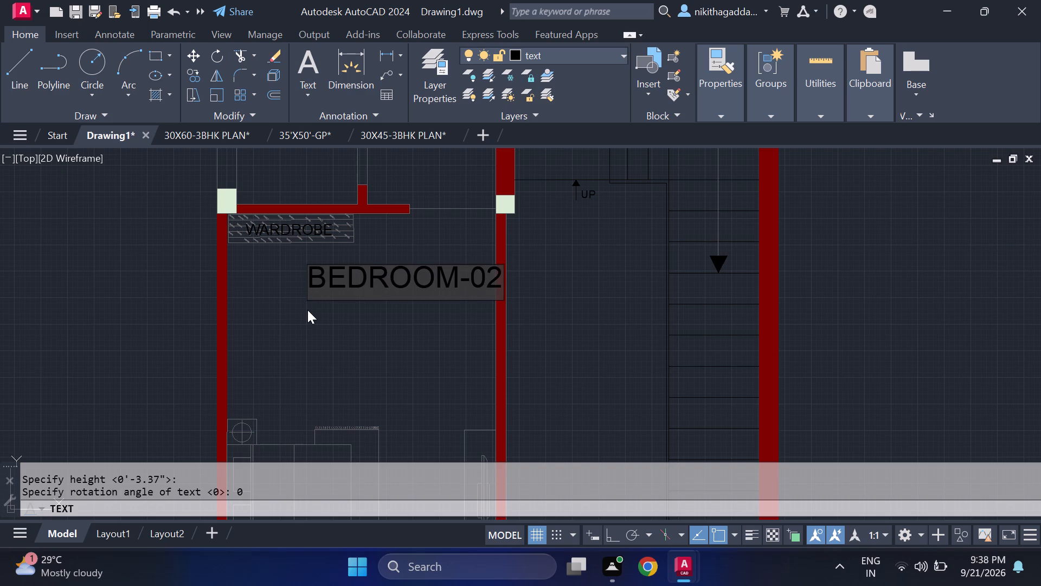
key("Return")
key("Return")
Scale the BEDROOM-02 text down about its lower-left insertion point so it fits well inside the room.
scroll(379, 288, "down", 1)
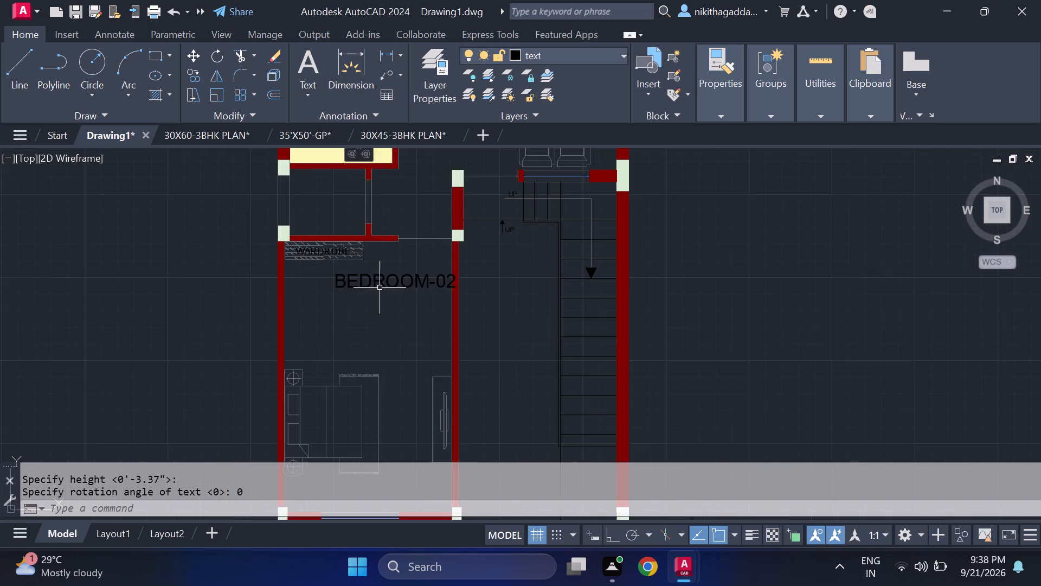
scroll(381, 288, "down", 2)
scroll(388, 299, "up", 2)
left_click(406, 252)
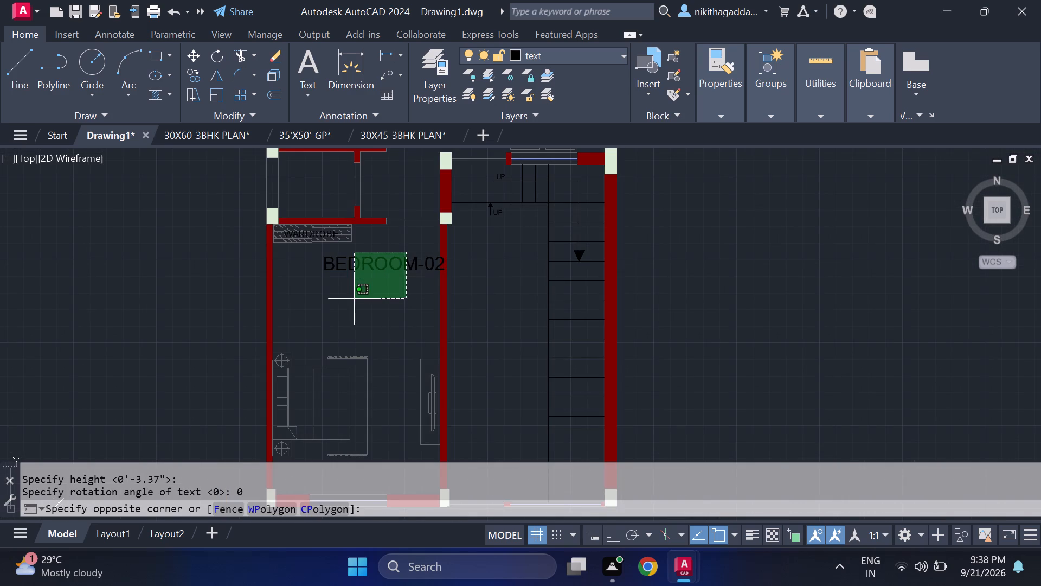
left_click(351, 300)
scroll(386, 292, "up", 1)
type("SCALE")
key("Return")
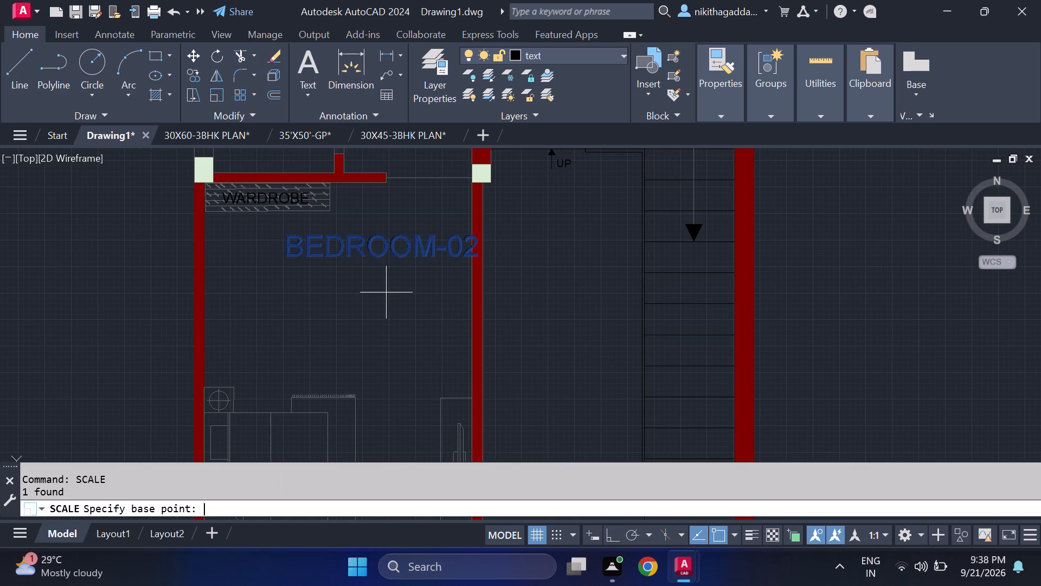
left_click(292, 258)
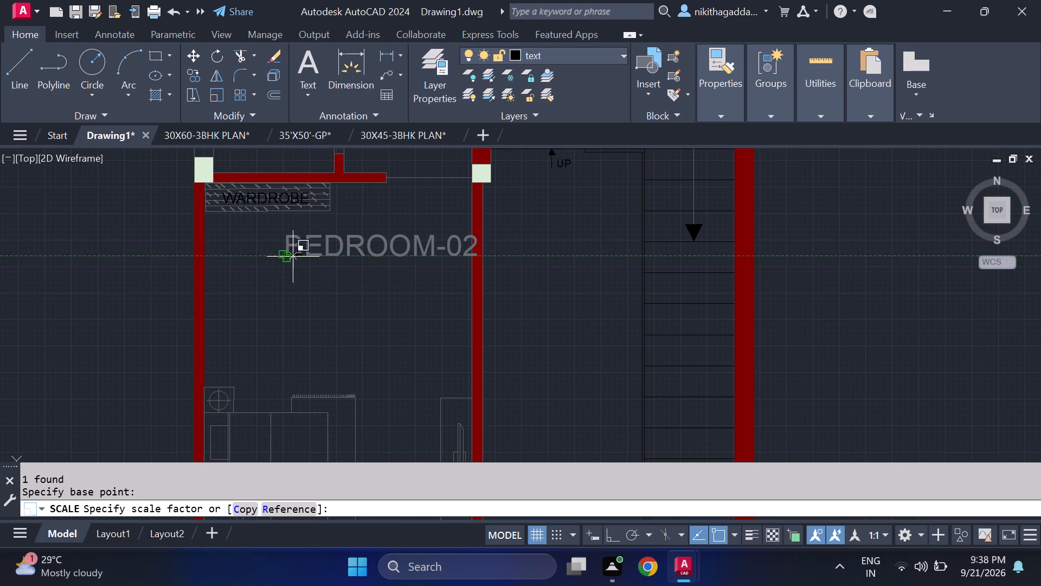
scroll(336, 232, "up", 2)
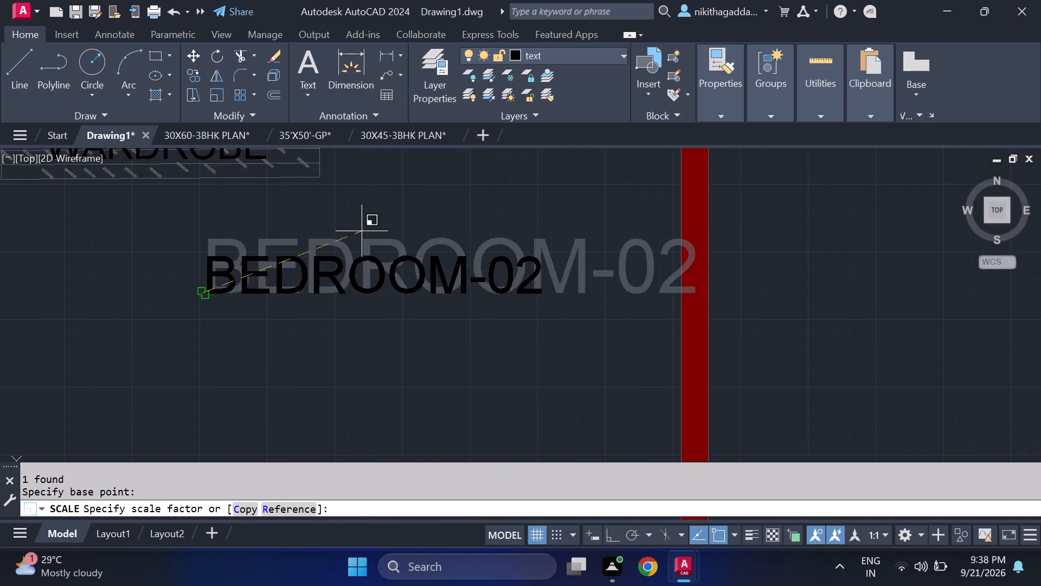
left_click(346, 238)
scroll(413, 237, "down", 2)
Copy the BEDROOM-02 text once, placing the copy directly below the original.
left_click_drag(432, 232, 419, 243)
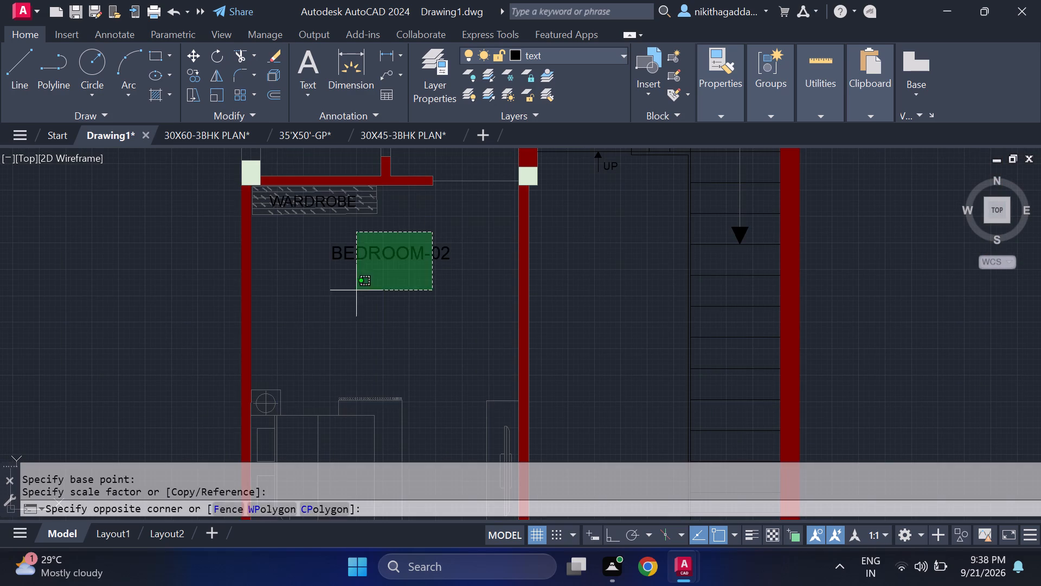
left_click(306, 321)
type("CO")
key("Return")
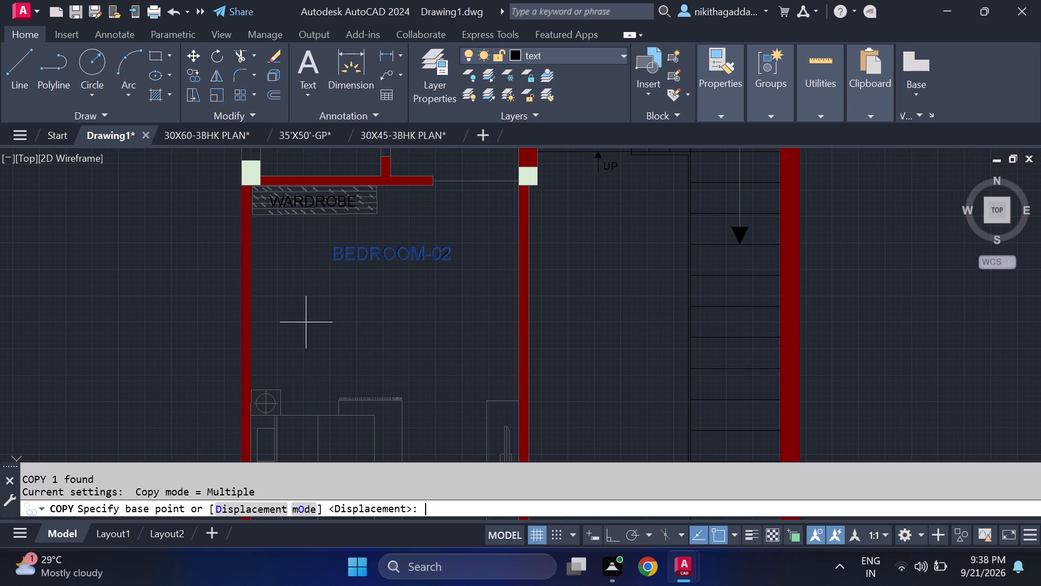
left_click(336, 262)
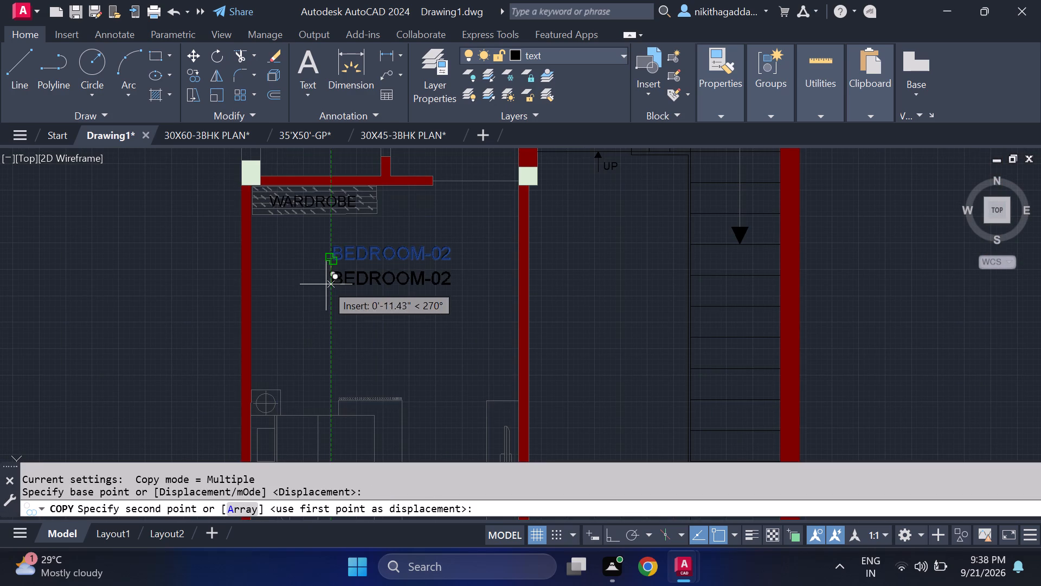
left_click(324, 287)
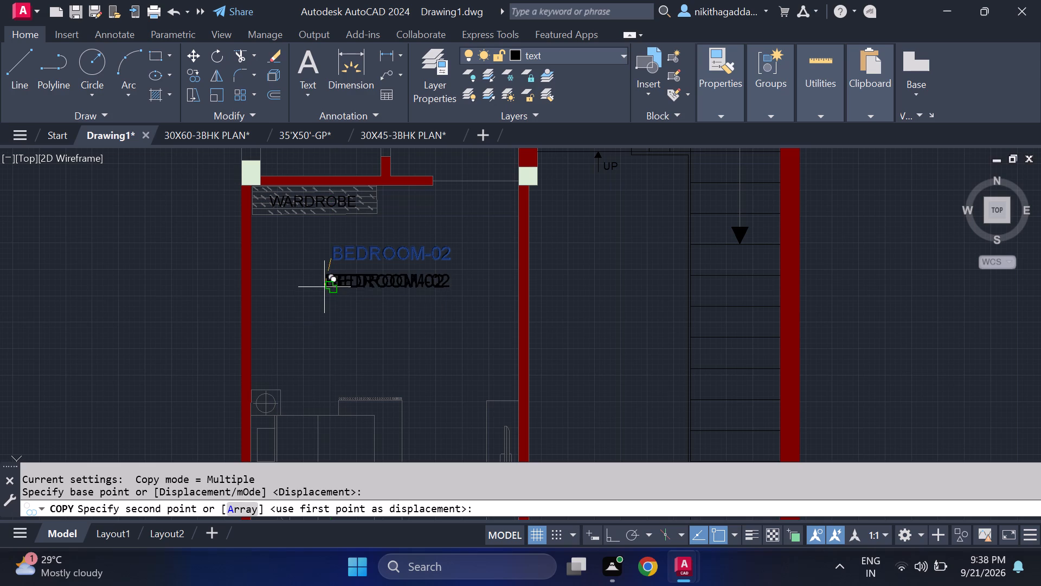
key("Escape")
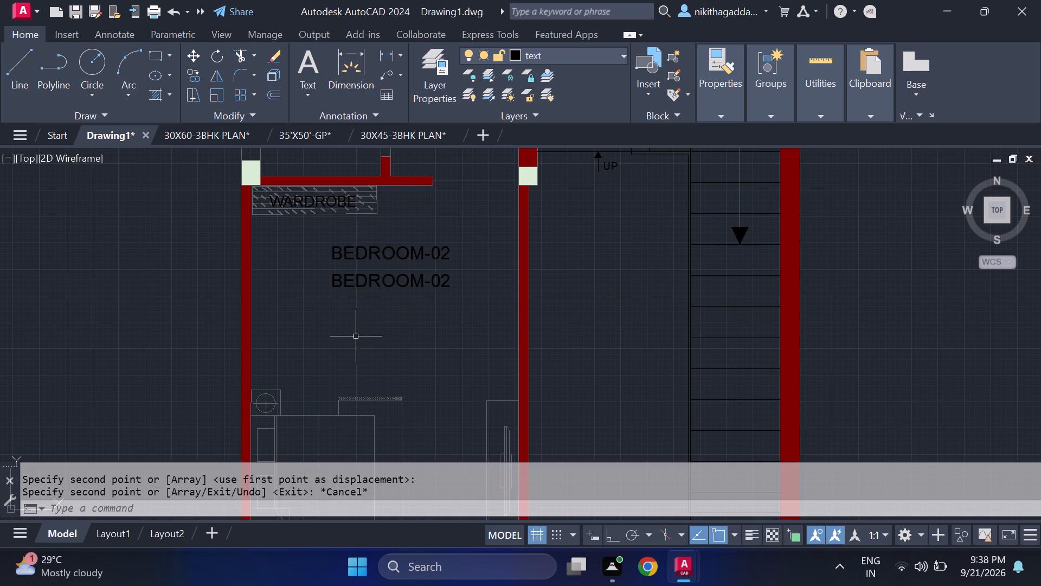
Change the lower copy of the bedroom label to read 10'-6"X4'-2".
double_click(367, 283)
scroll(367, 283, "up", 3)
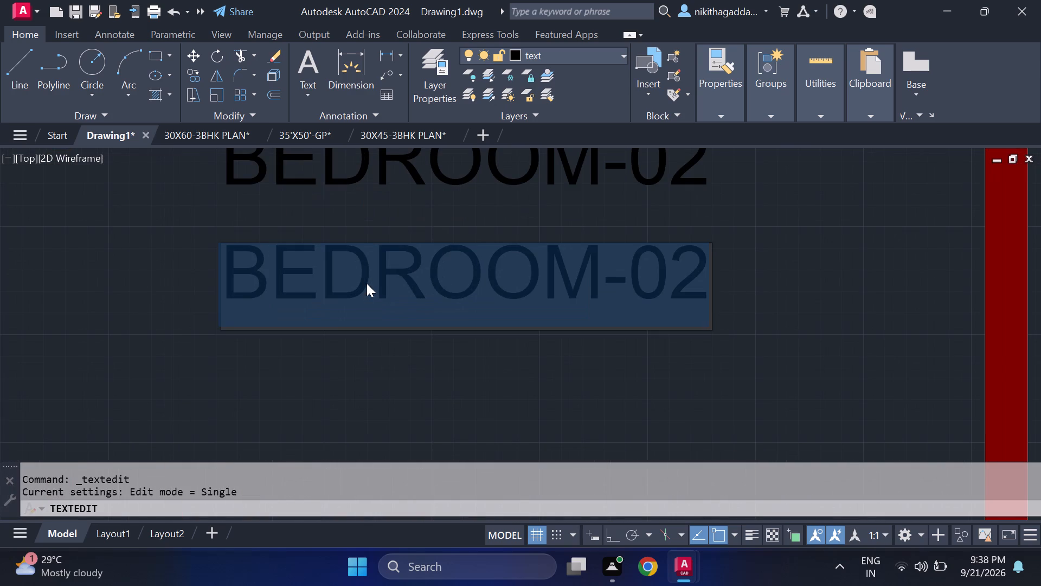
key("Delete")
type("10")
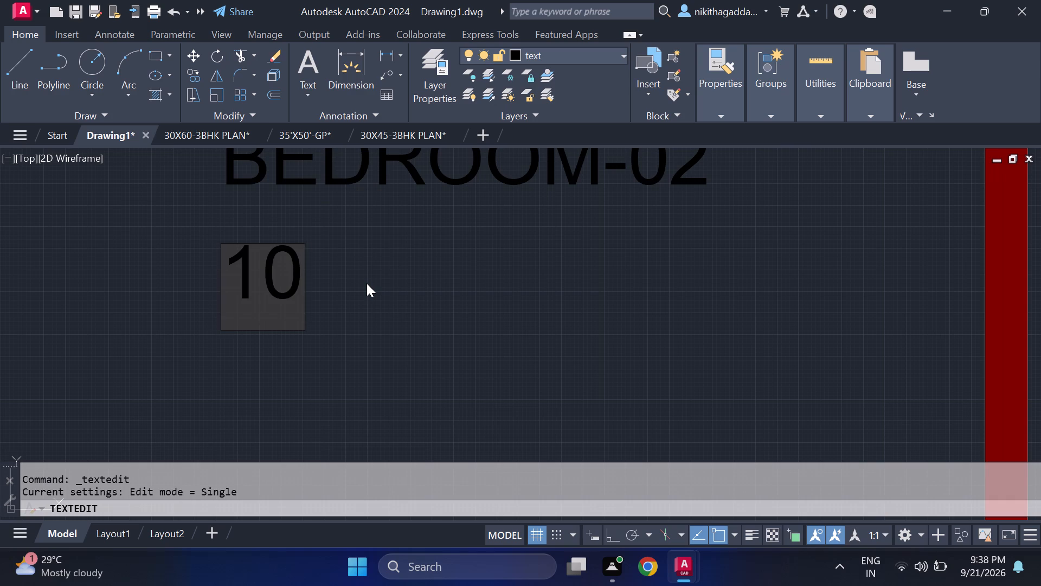
key("apostrophe")
type("-6")
key("shift+quotedbl")
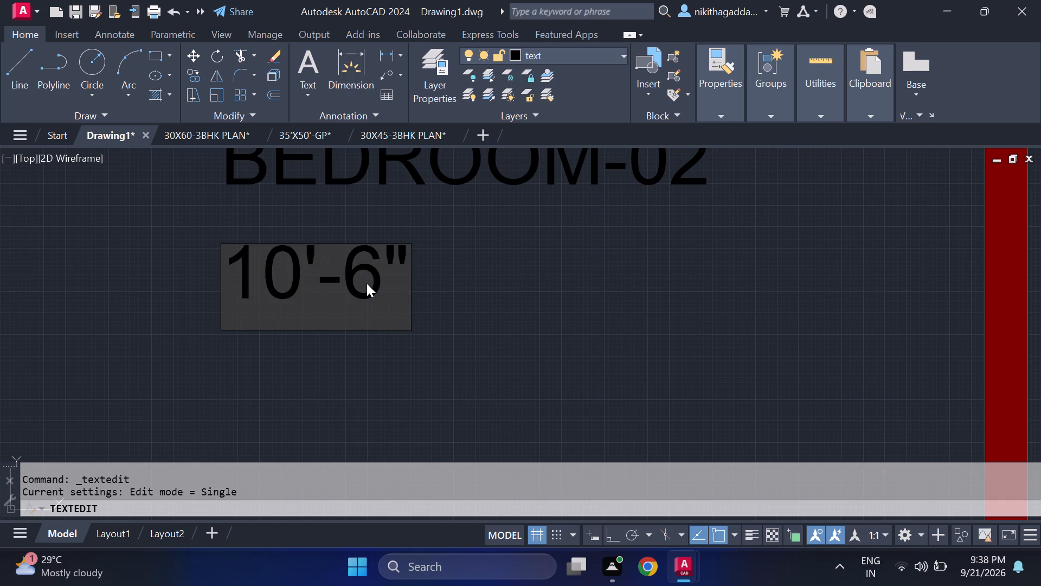
key("x")
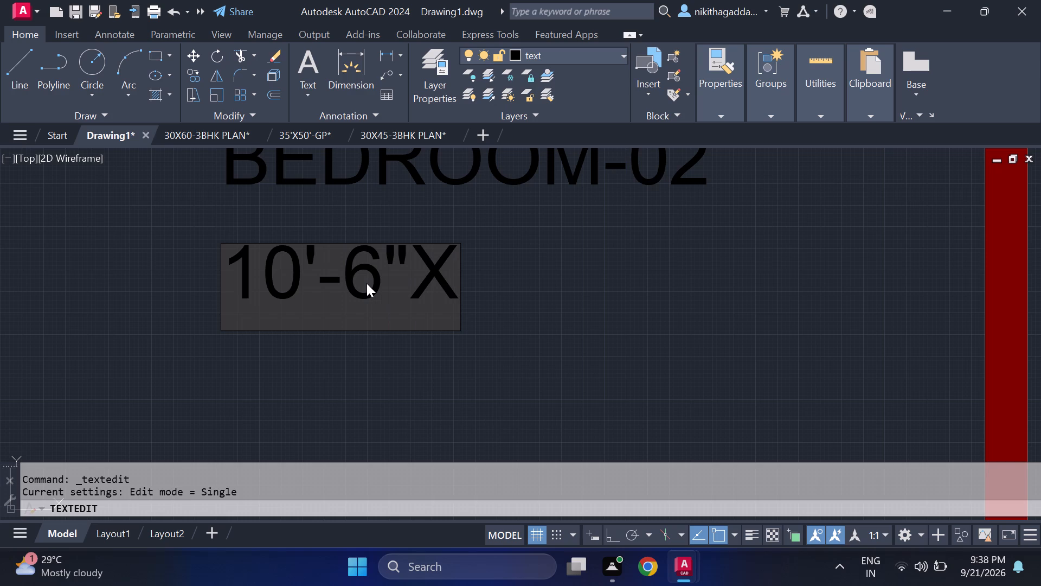
key("4")
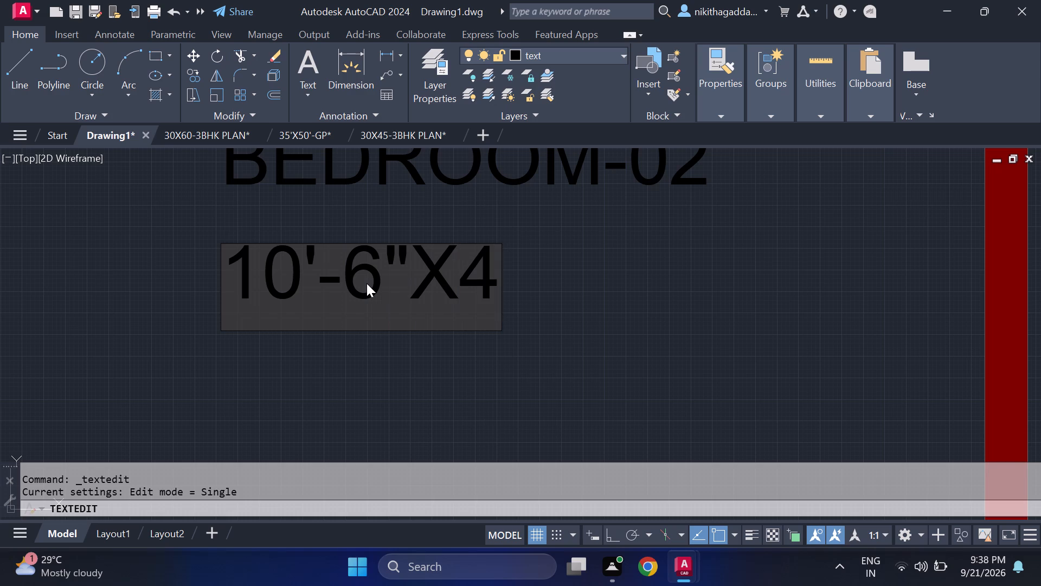
key("apostrophe")
type("-2")
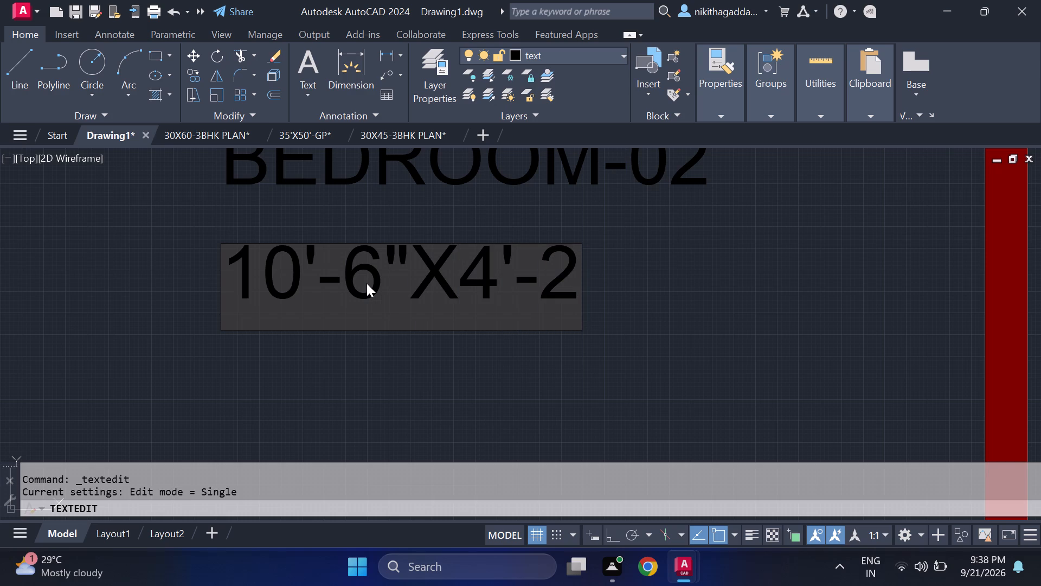
key("shift+quotedbl")
key("Return")
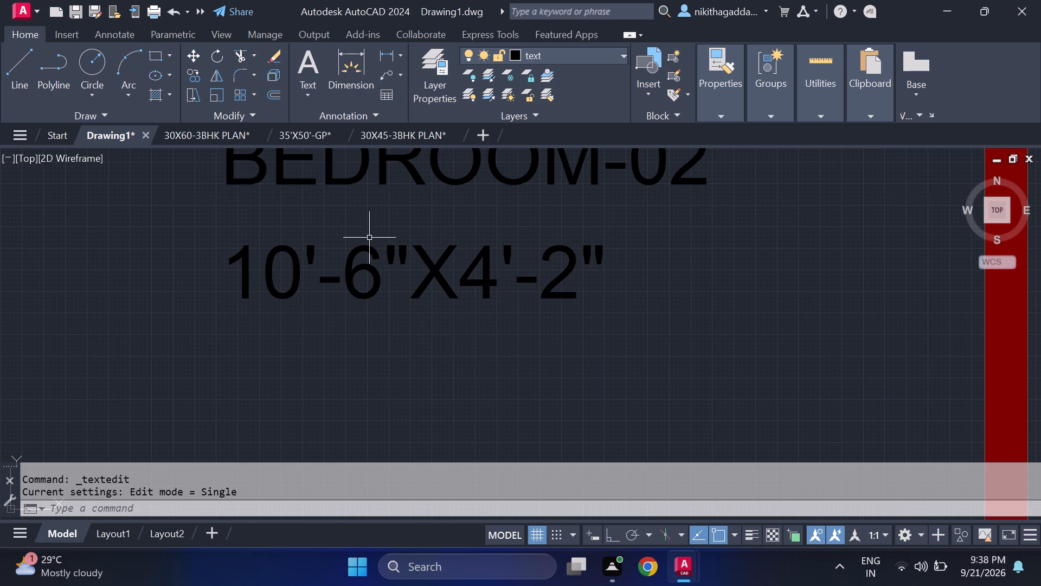
Move the 10'-6"X4'-2" text slightly upward so it sits closer beneath the BEDROOM-02 text in the lower bedroom.
scroll(382, 240, "down", 3)
scroll(416, 277, "down", 2)
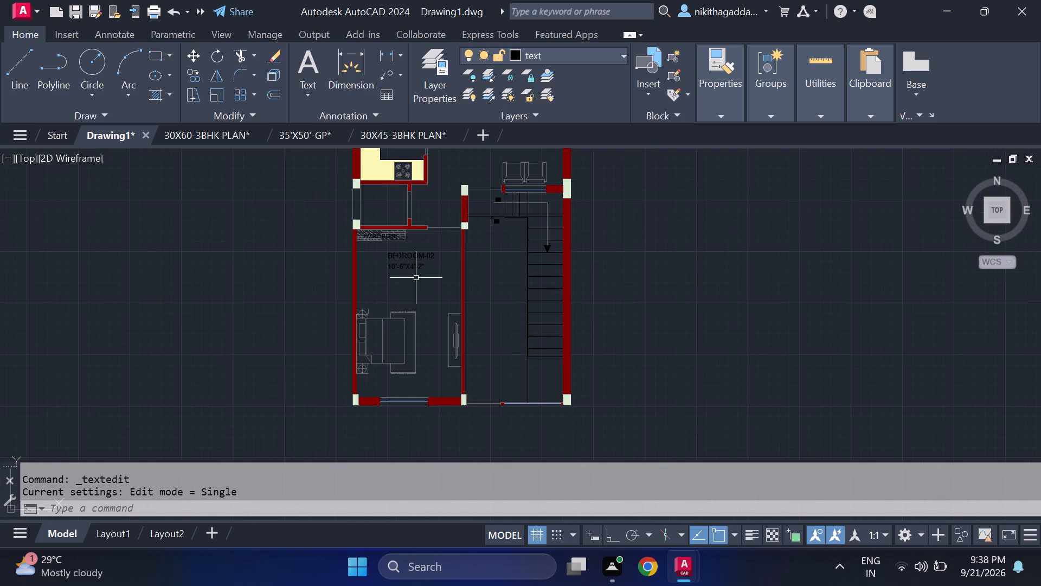
middle_click_drag(416, 278, 380, 337)
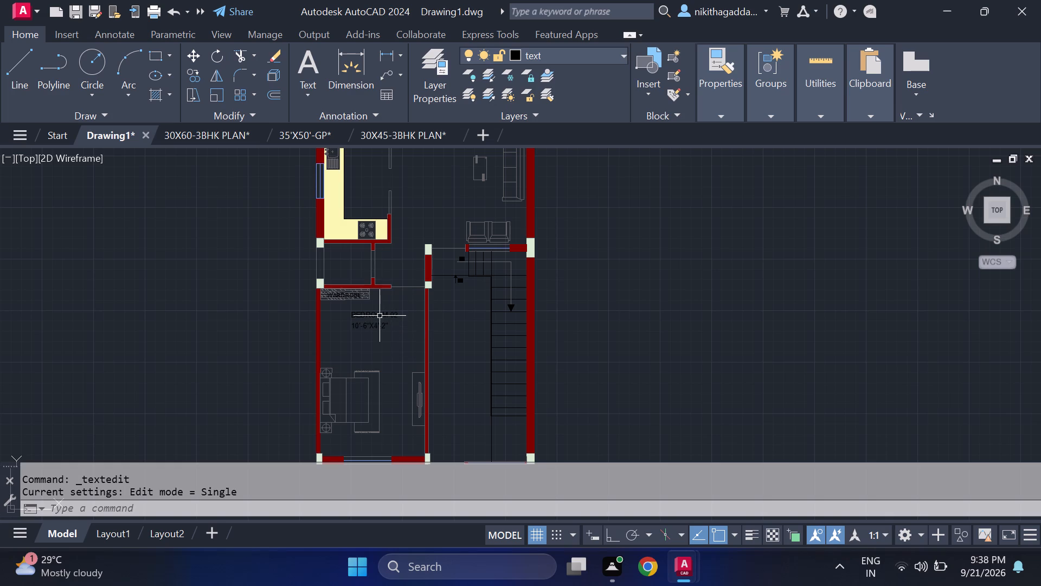
scroll(380, 315, "up", 1)
left_click(399, 305)
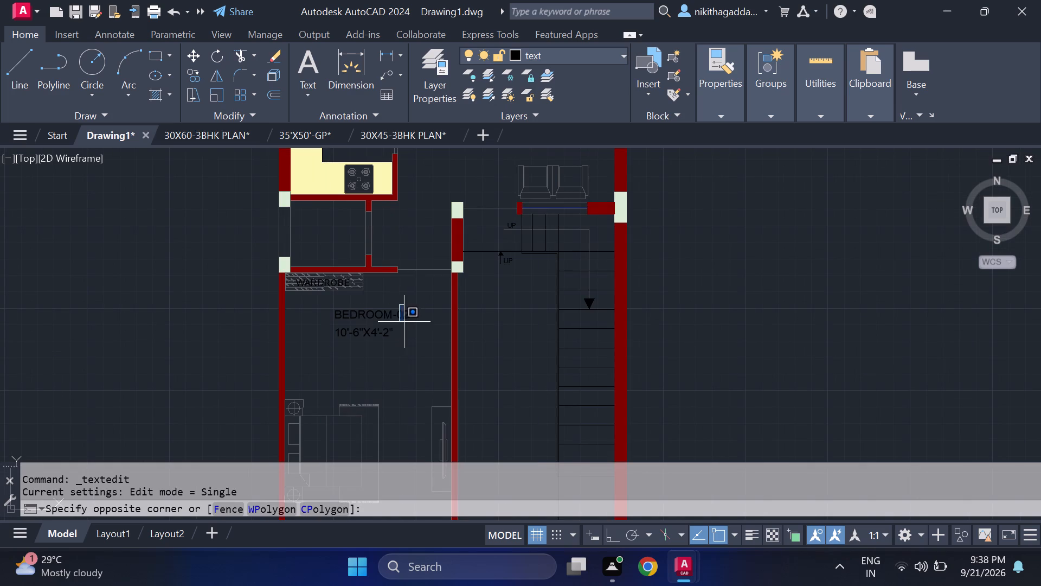
left_click(417, 301)
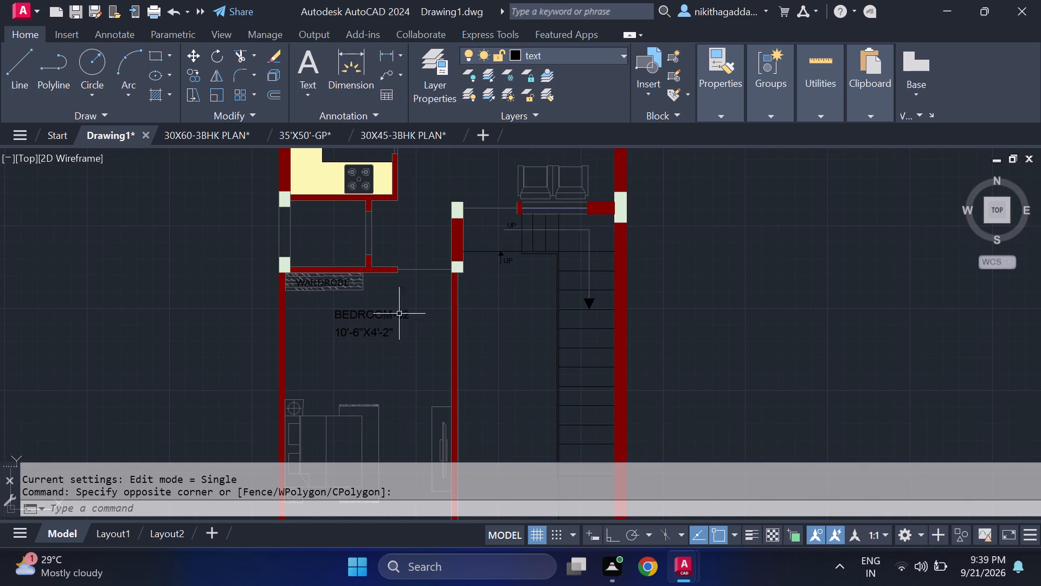
scroll(393, 326, "up", 2)
left_click(392, 326)
left_click(307, 358)
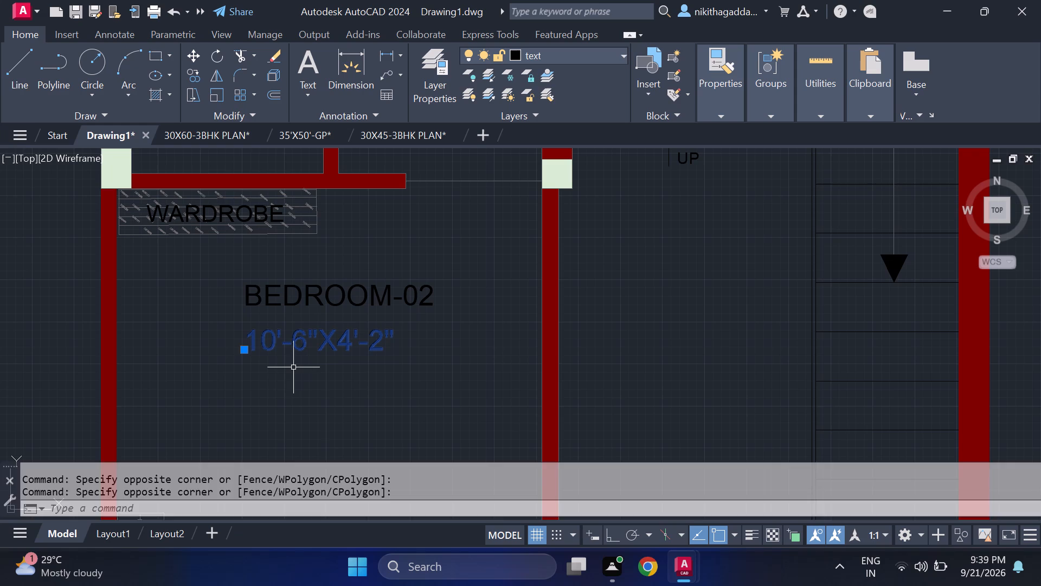
key("m")
key("Return")
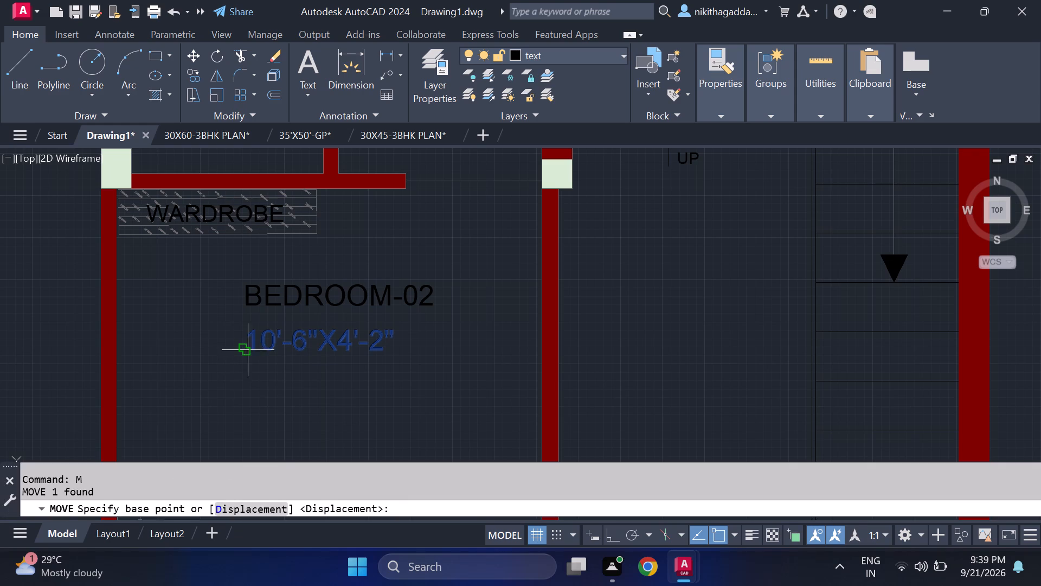
left_click(249, 350)
left_click(250, 337)
Copy the two-line BEDROOM-02 and 10'-6"X4'-2" label from the lower bedroom into the open space beside the staircase.
scroll(402, 339, "down", 2)
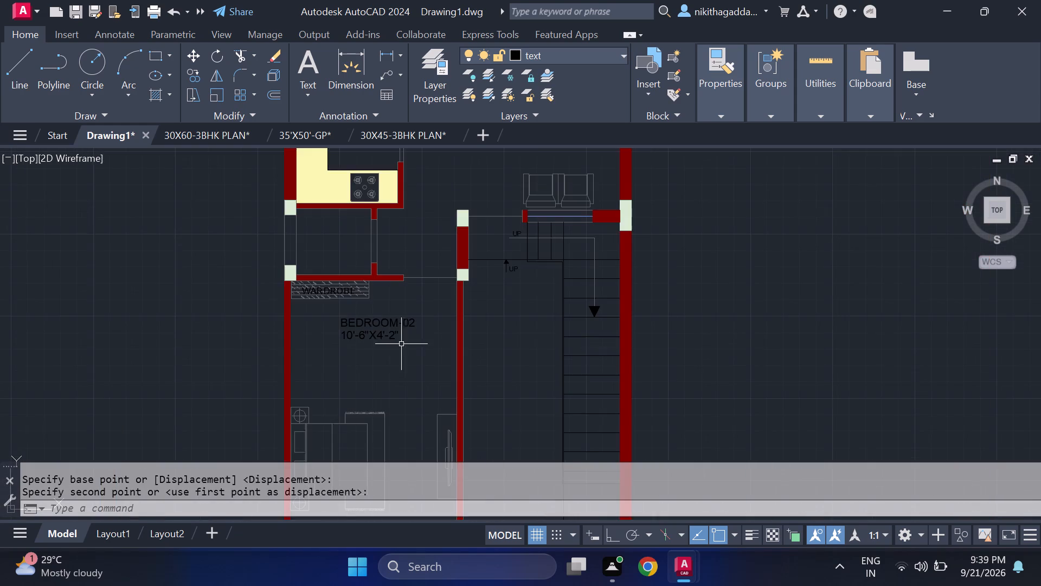
scroll(403, 365, "down", 1)
middle_click_drag(403, 365, 408, 330)
scroll(408, 350, "down", 1)
scroll(420, 336, "up", 1)
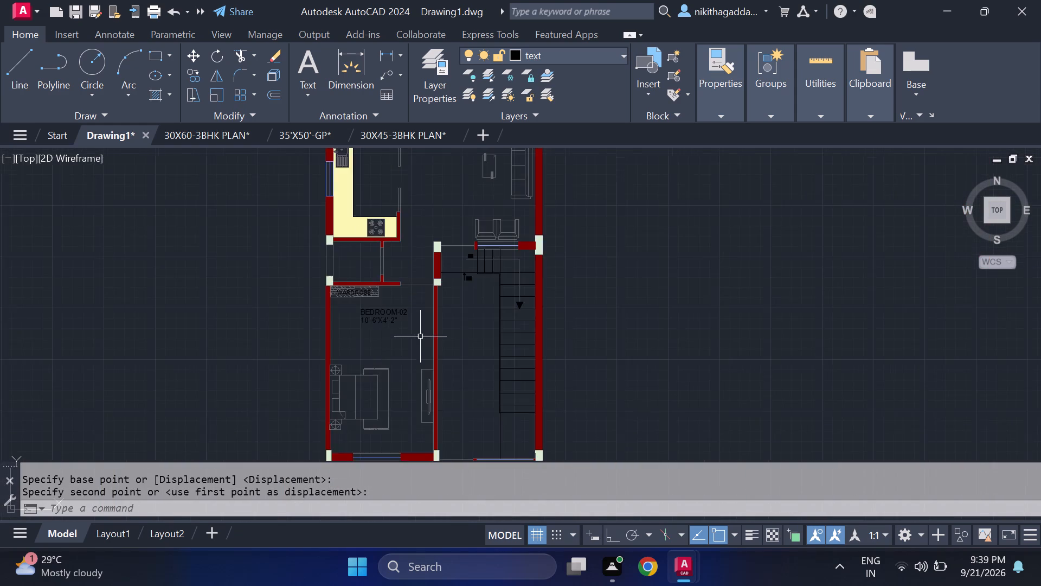
scroll(420, 336, "up", 1)
middle_click_drag(398, 335, 397, 365)
scroll(393, 350, "up", 1)
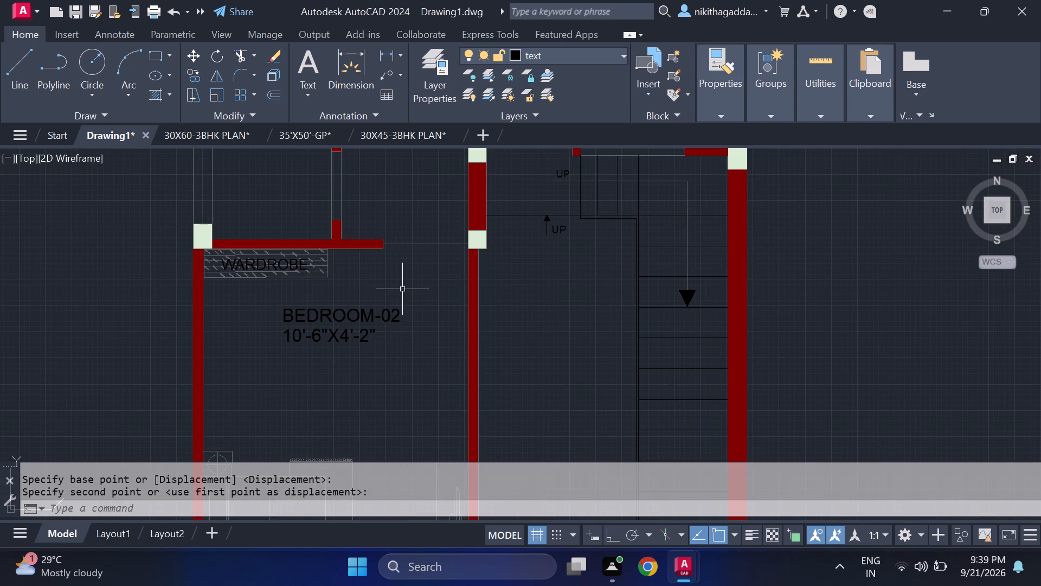
left_click_drag(402, 288, 391, 302)
left_click(254, 378)
type("CO")
key("Return")
left_click(285, 335)
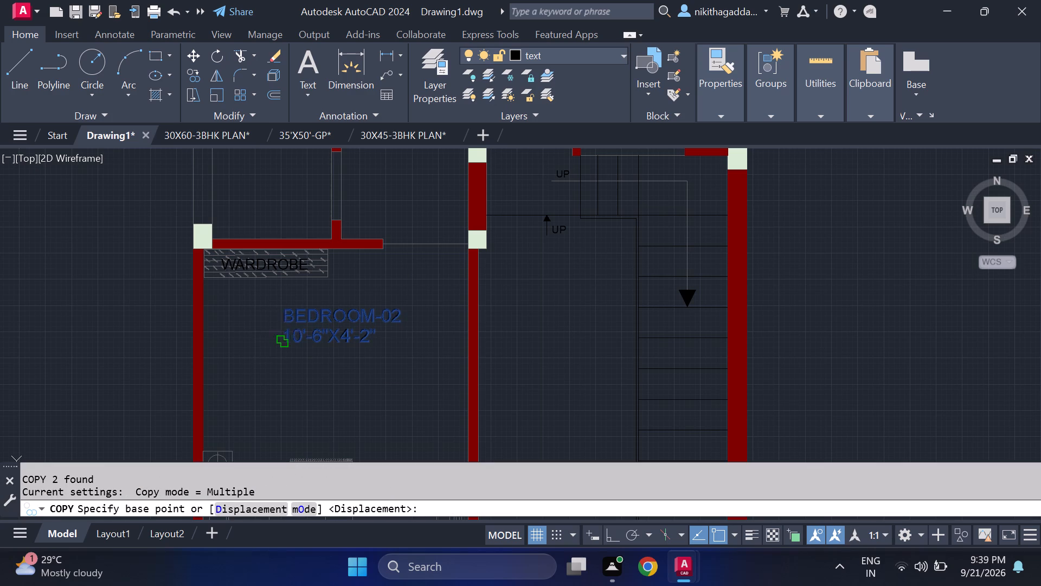
middle_click_drag(516, 424, 491, 361)
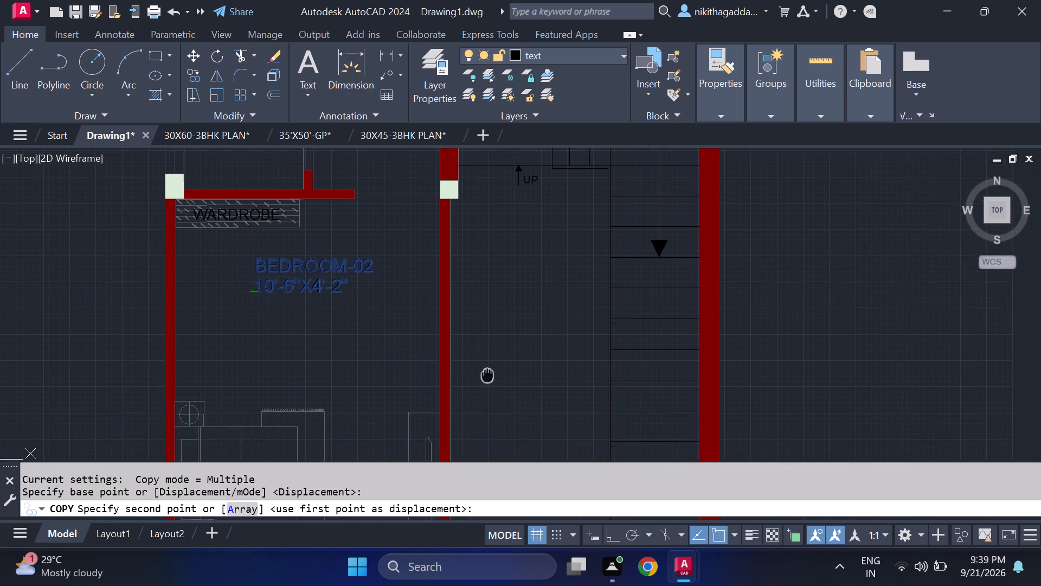
middle_click_drag(491, 361, 499, 317)
left_click(489, 340)
Place further copies of the two-line label in the kitchen and in the living room beside the sofas.
scroll(496, 311, "down", 2)
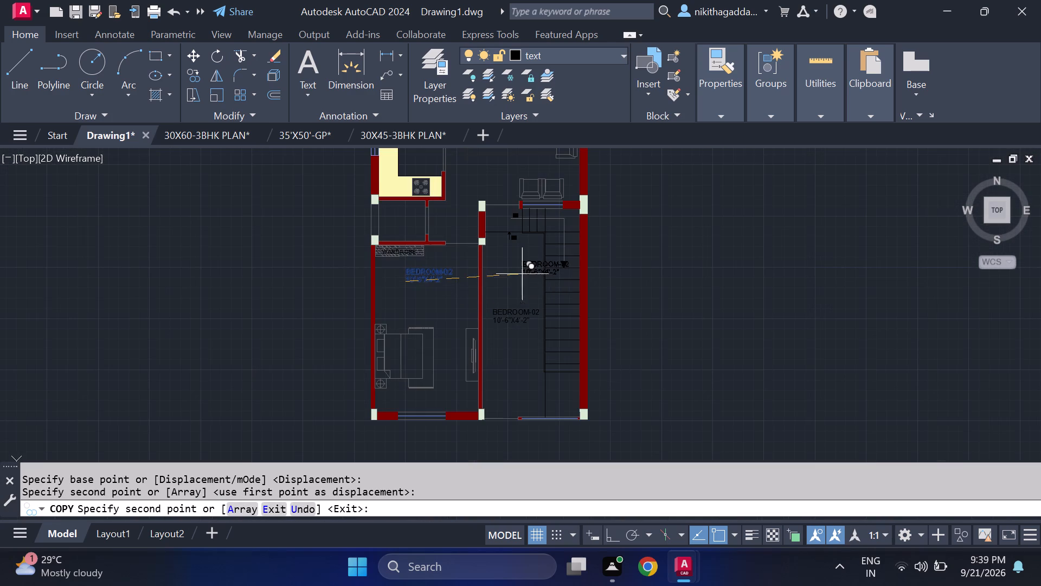
middle_click_drag(516, 274, 502, 455)
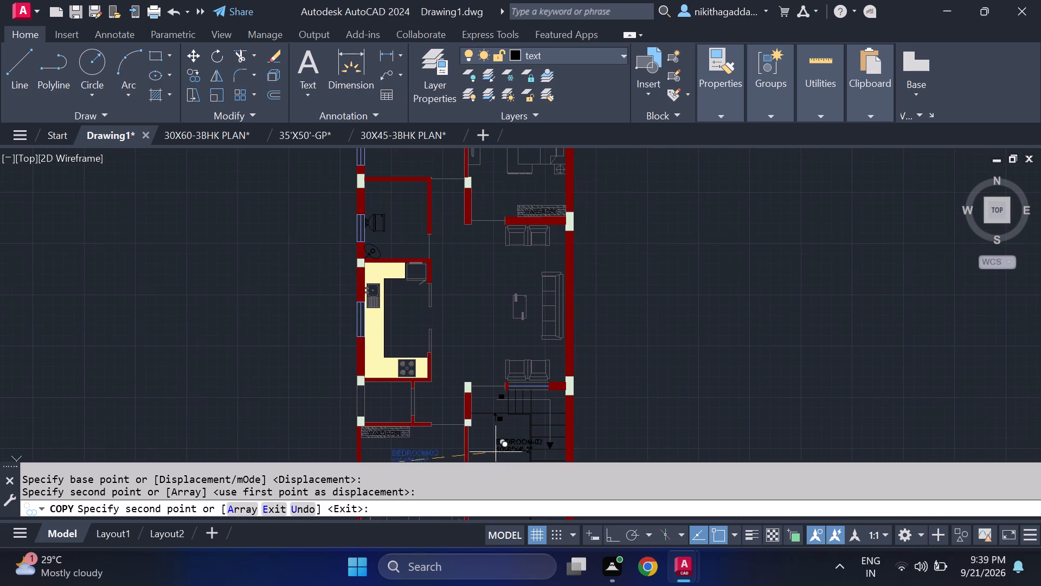
scroll(391, 311, "up", 2)
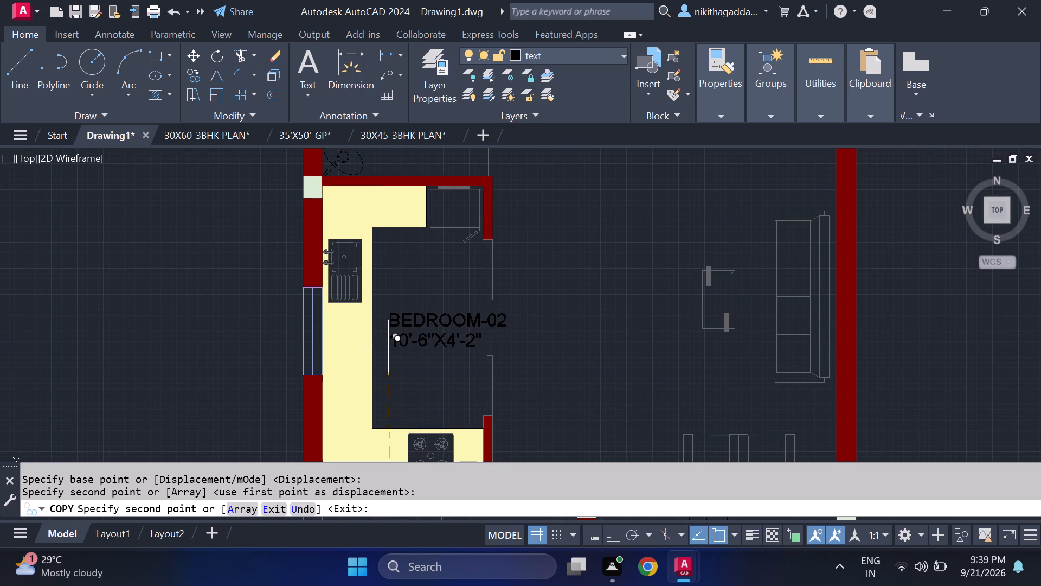
scroll(388, 346, "up", 2)
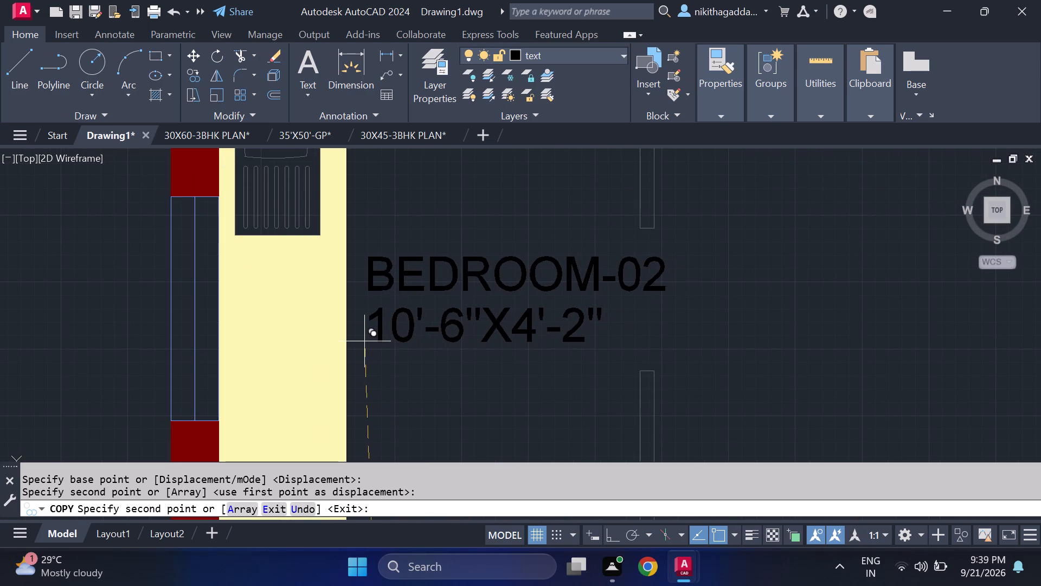
left_click(360, 341)
scroll(725, 320, "down", 2)
middle_click_drag(706, 303, 490, 415)
left_click(552, 360)
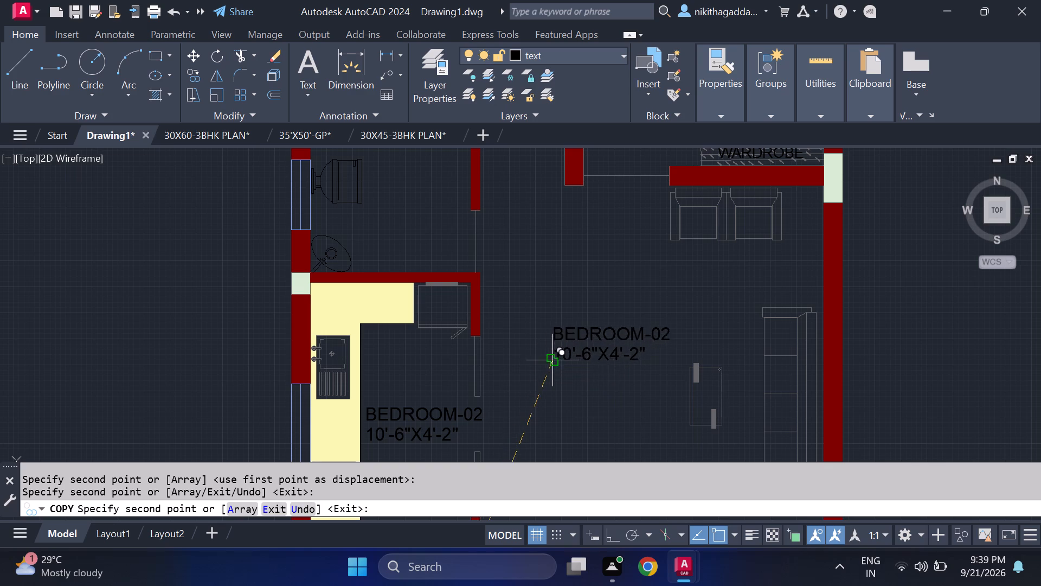
Place copies of the two-line label in the toilet above the kitchen and above the wardrobe in the upper-right bedroom.
scroll(546, 303, "down", 2)
middle_click_drag(545, 303, 546, 412)
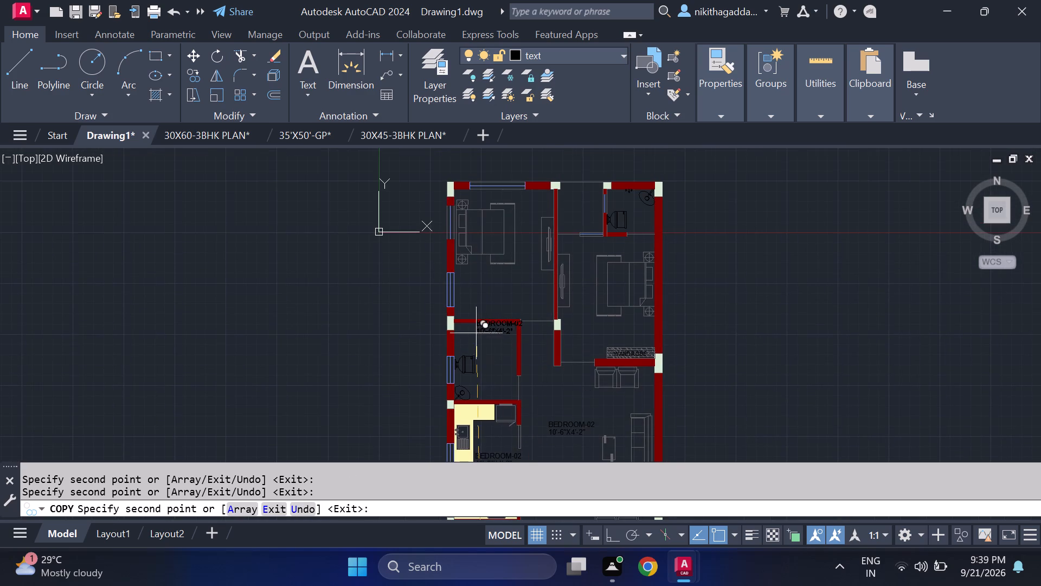
scroll(476, 333, "up", 2)
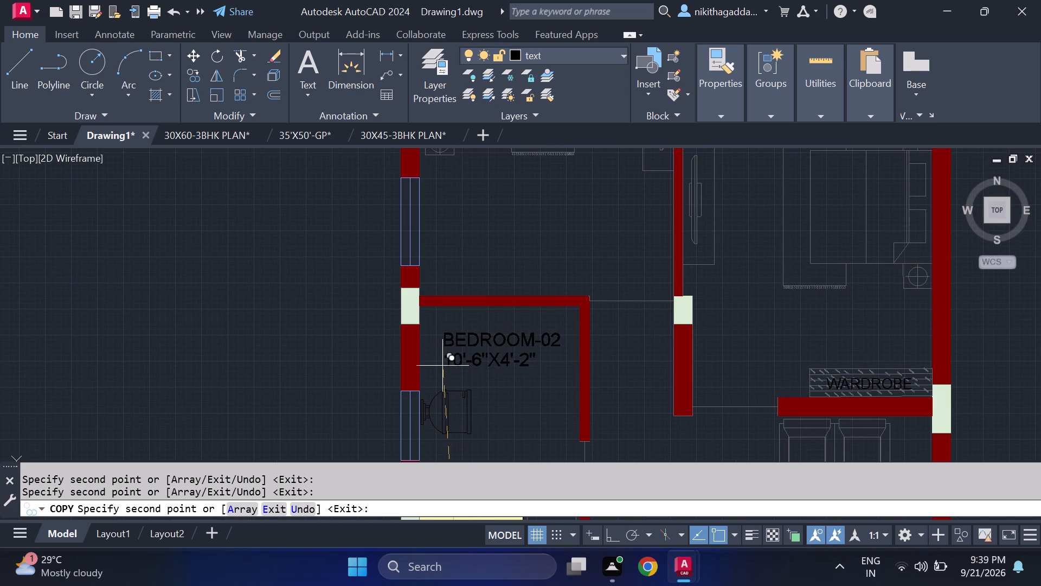
left_click(443, 364)
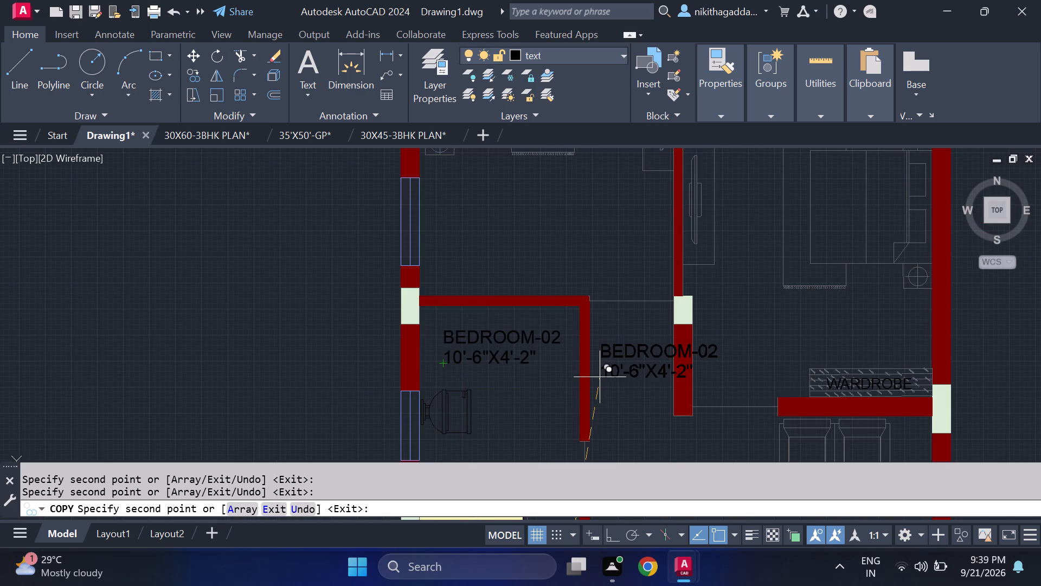
middle_click_drag(595, 375, 457, 445)
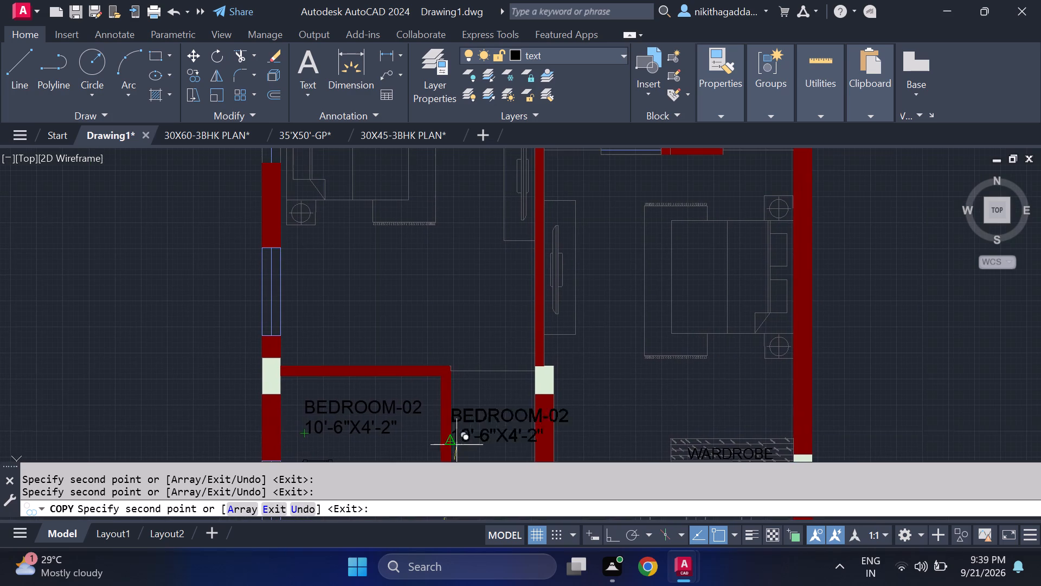
left_click(632, 410)
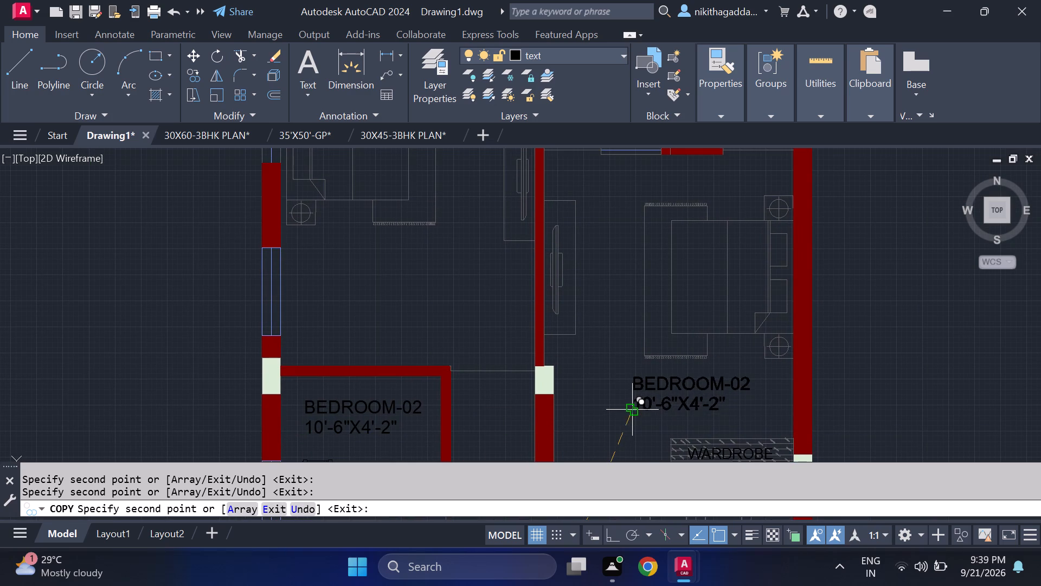
Place copies of the two-line label in the small space beside the top toilet and below the bed in the upper-left bedroom.
middle_click_drag(590, 331, 601, 454)
middle_click_drag(611, 285, 584, 445)
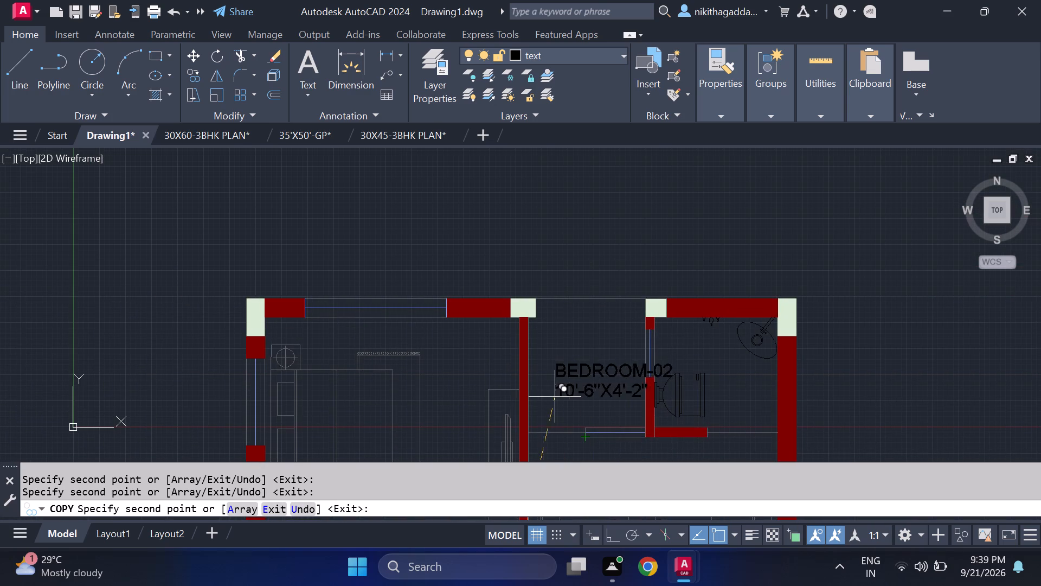
scroll(535, 377, "up", 3)
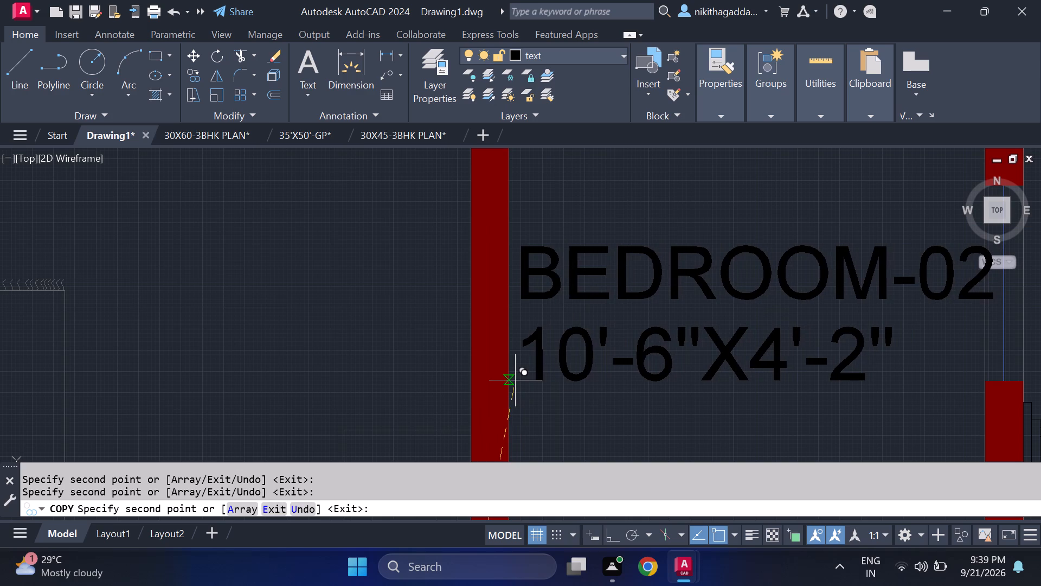
left_click(520, 376)
scroll(560, 364, "down", 2)
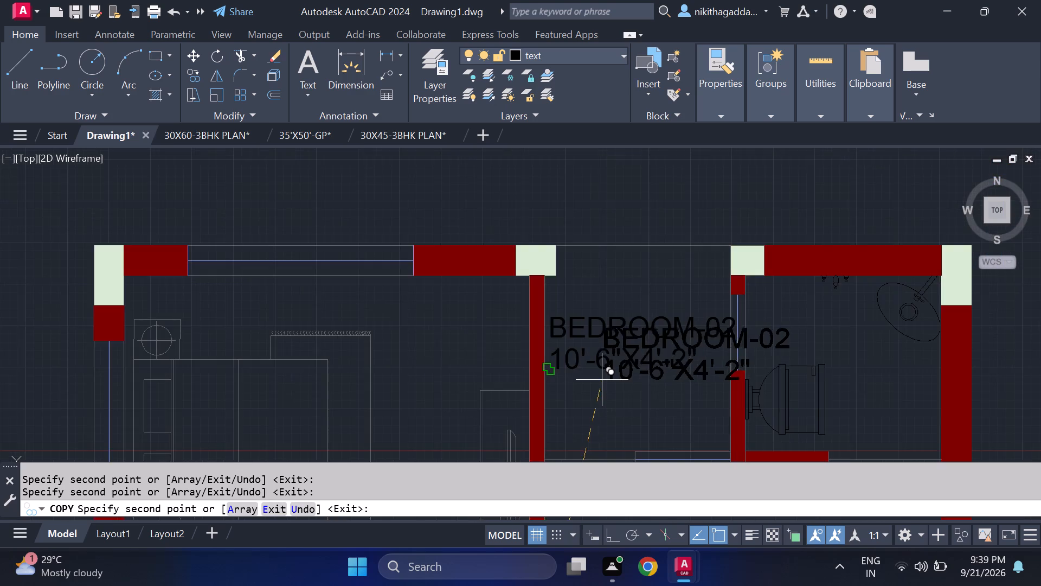
scroll(597, 382, "down", 3)
middle_click_drag(453, 439, 481, 335)
scroll(525, 355, "up", 2)
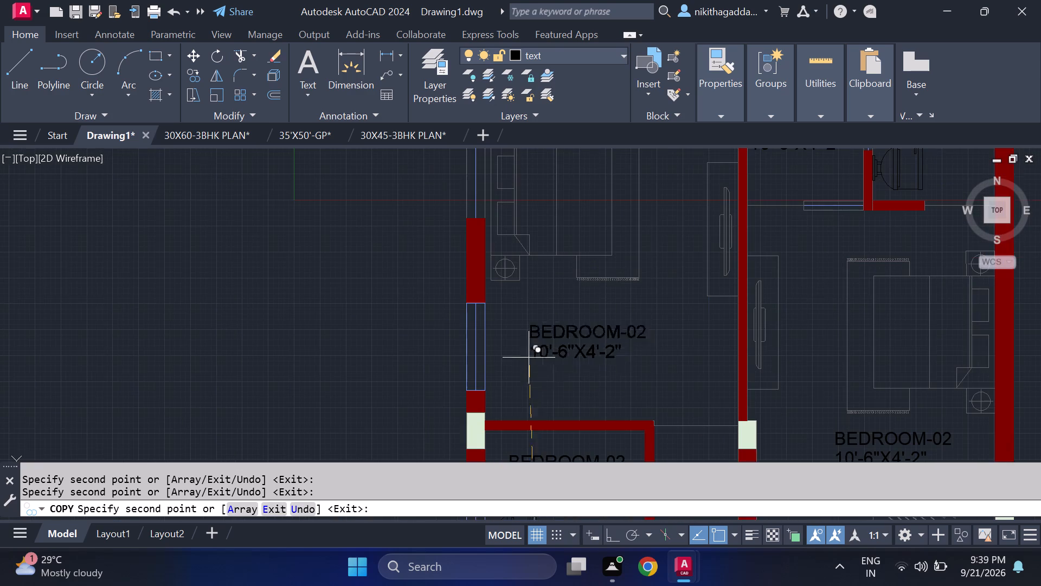
left_click(547, 370)
scroll(619, 373, "down", 3)
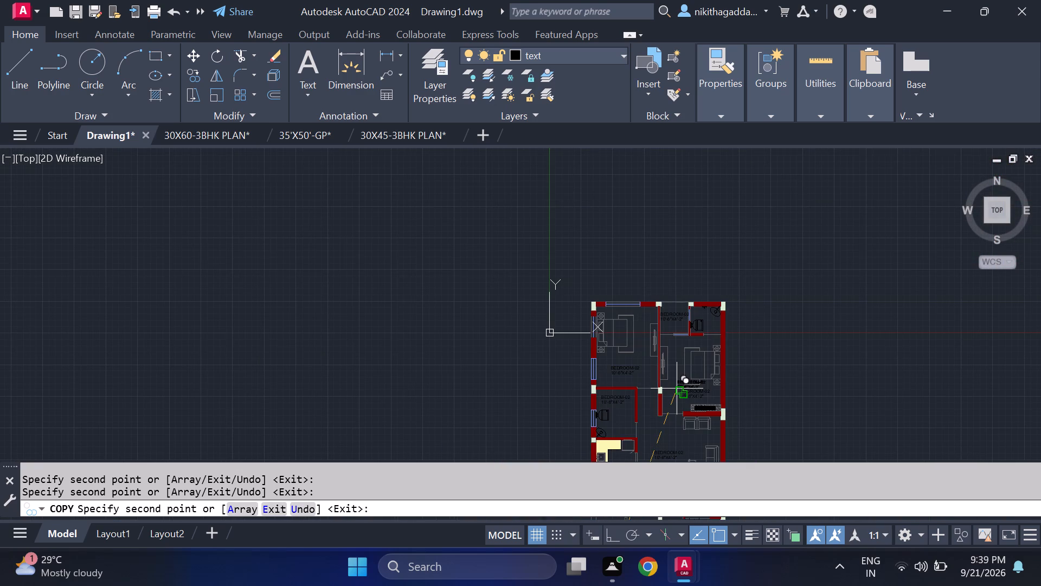
key("Escape")
Copy the lower bedroom's two-line label into both small spaces between the kitchen and the lower bedroom.
middle_click_drag(628, 373, 574, 290)
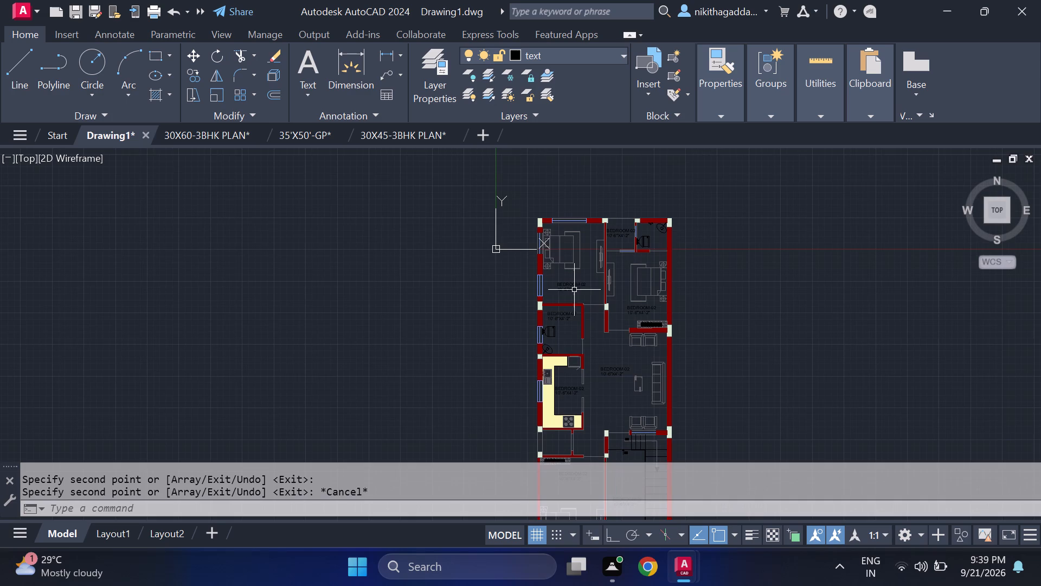
middle_click_drag(614, 387, 600, 290)
scroll(584, 409, "up", 3)
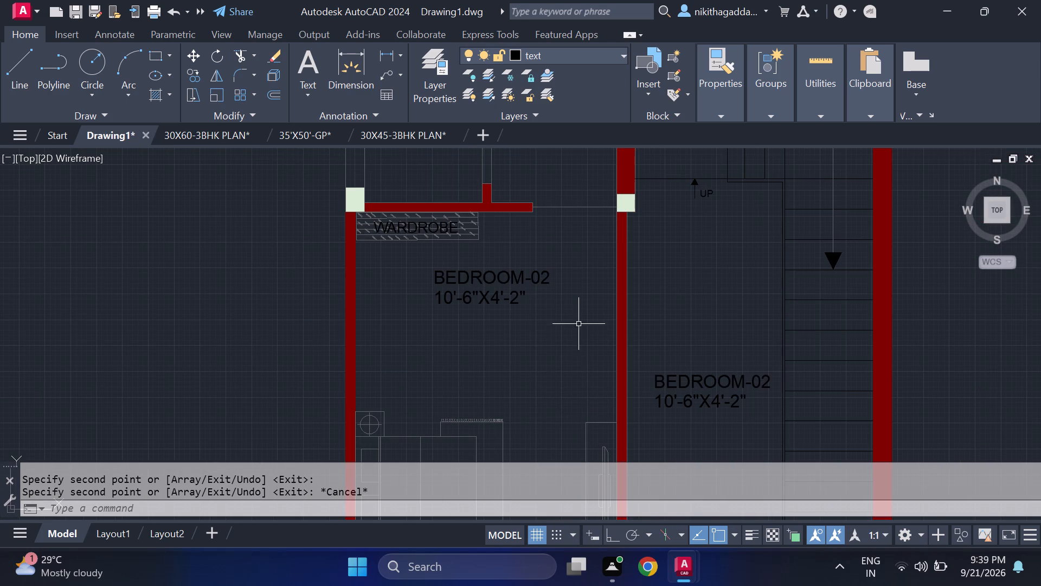
middle_click_drag(575, 294, 556, 374)
scroll(566, 365, "down", 1)
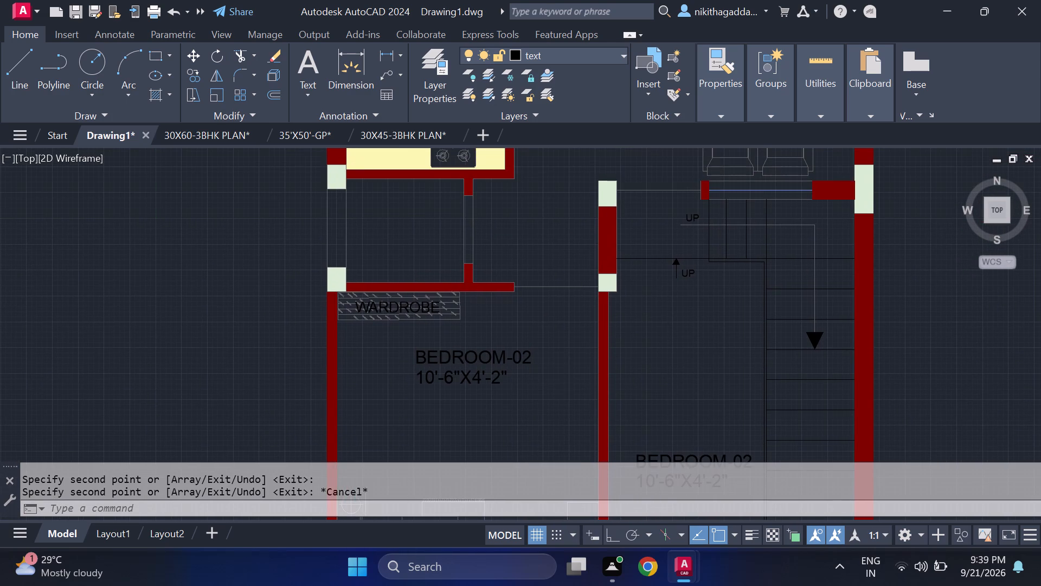
middle_click_drag(567, 349, 567, 368)
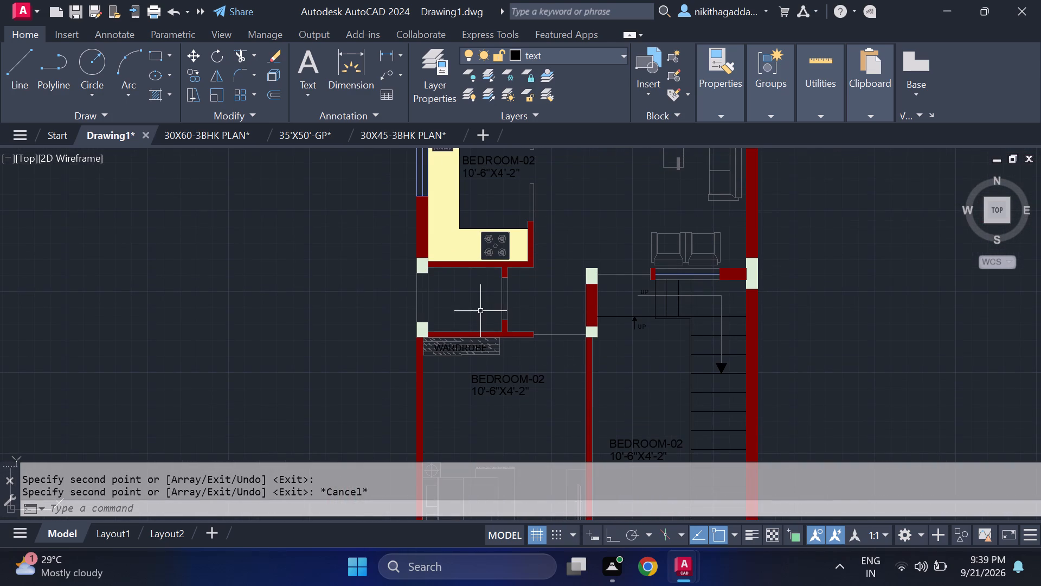
scroll(494, 319, "down", 2)
scroll(500, 341, "up", 4)
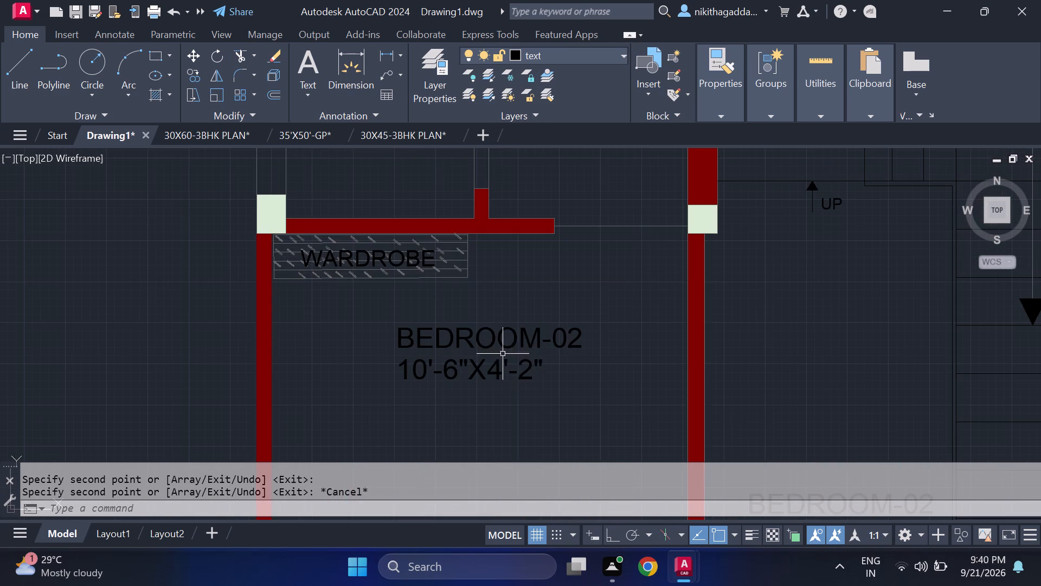
left_click_drag(545, 311, 535, 318)
left_click(457, 388)
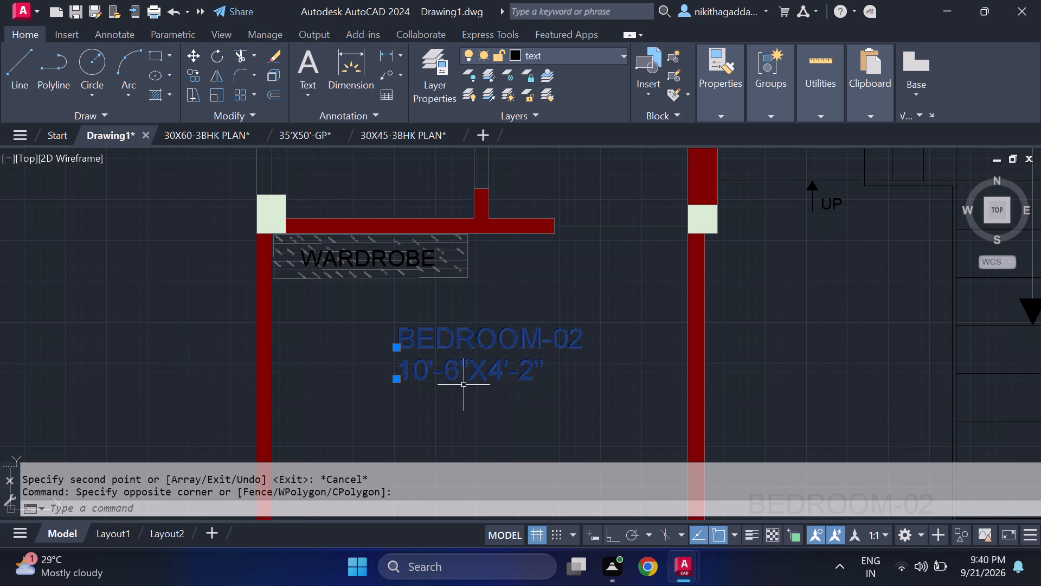
type("CO")
key("Return")
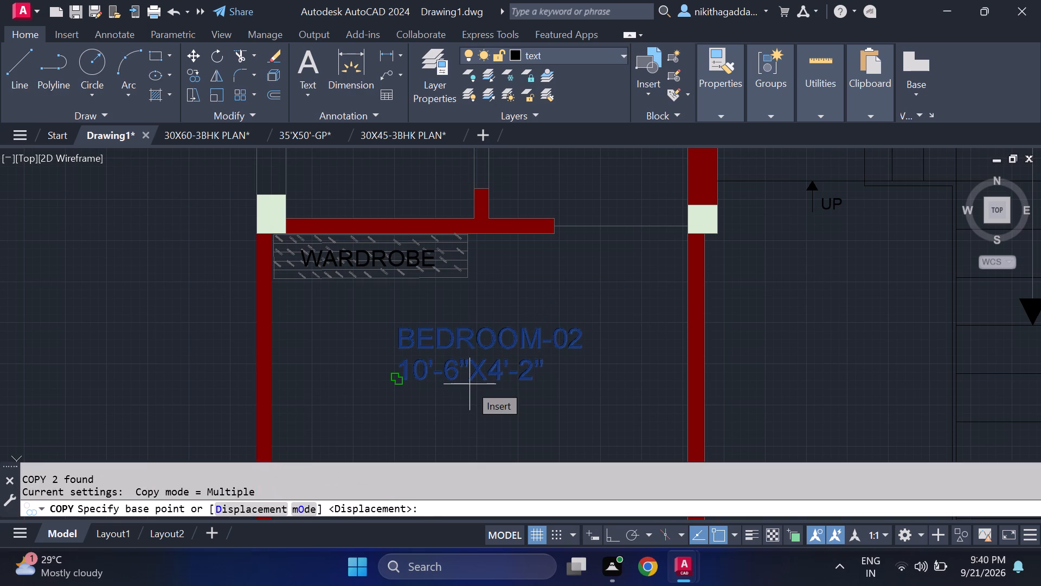
left_click(400, 373)
middle_click_drag(347, 273, 367, 358)
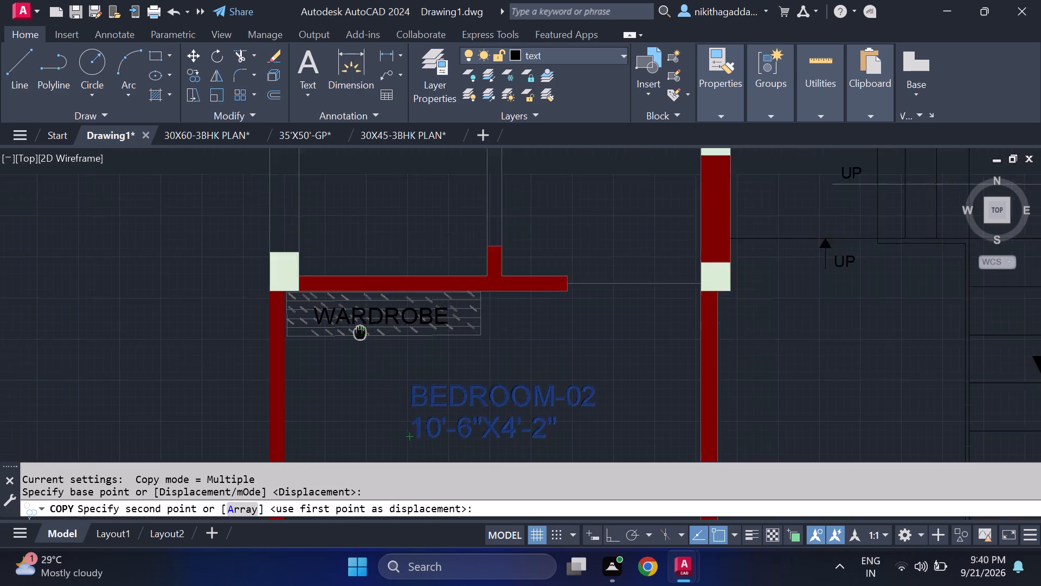
middle_click_drag(367, 358, 374, 400)
scroll(314, 280, "up", 3)
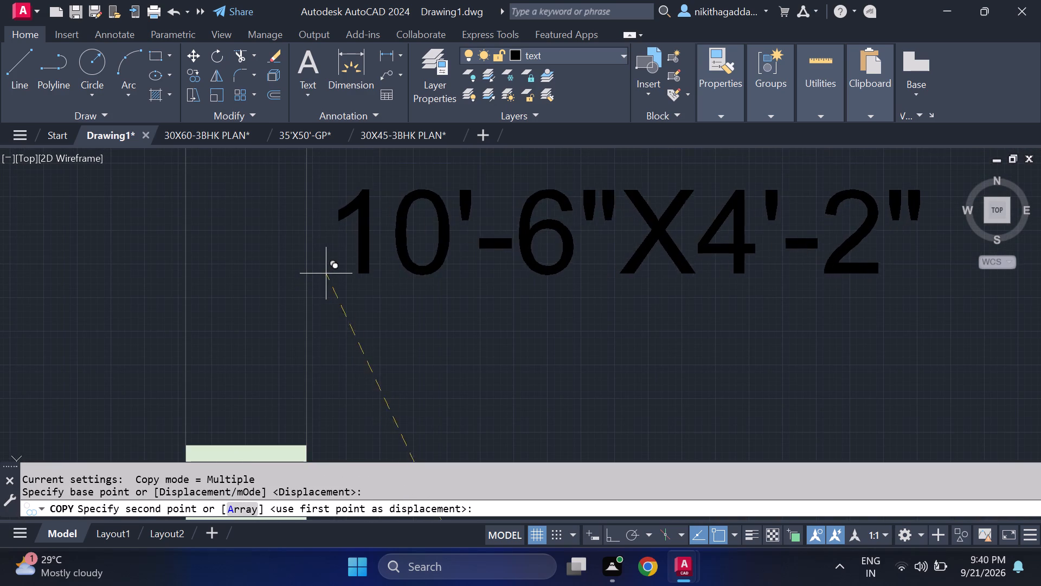
left_click(321, 316)
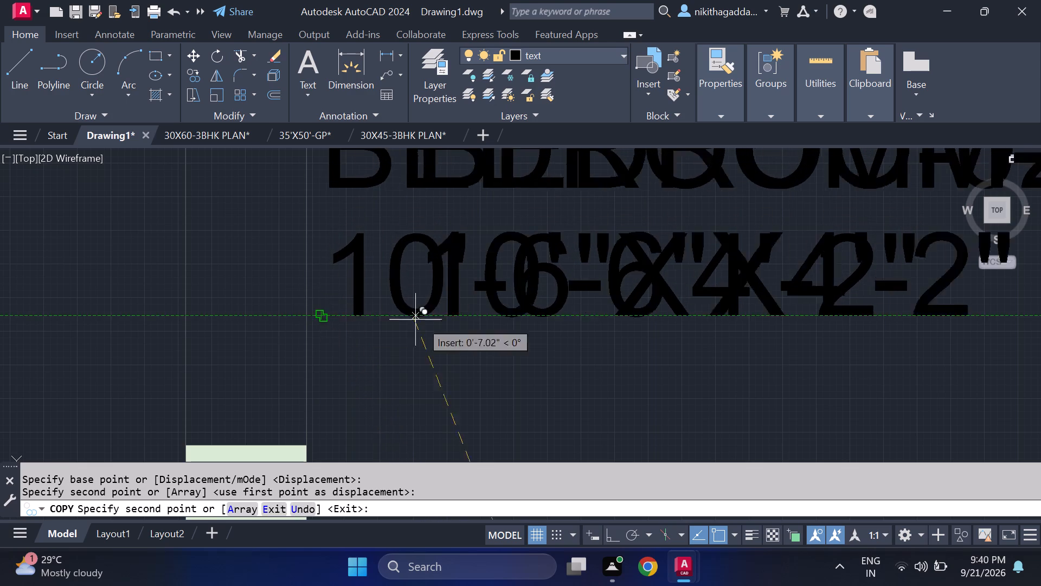
scroll(435, 324, "down", 2)
middle_click_drag(461, 335, 254, 354)
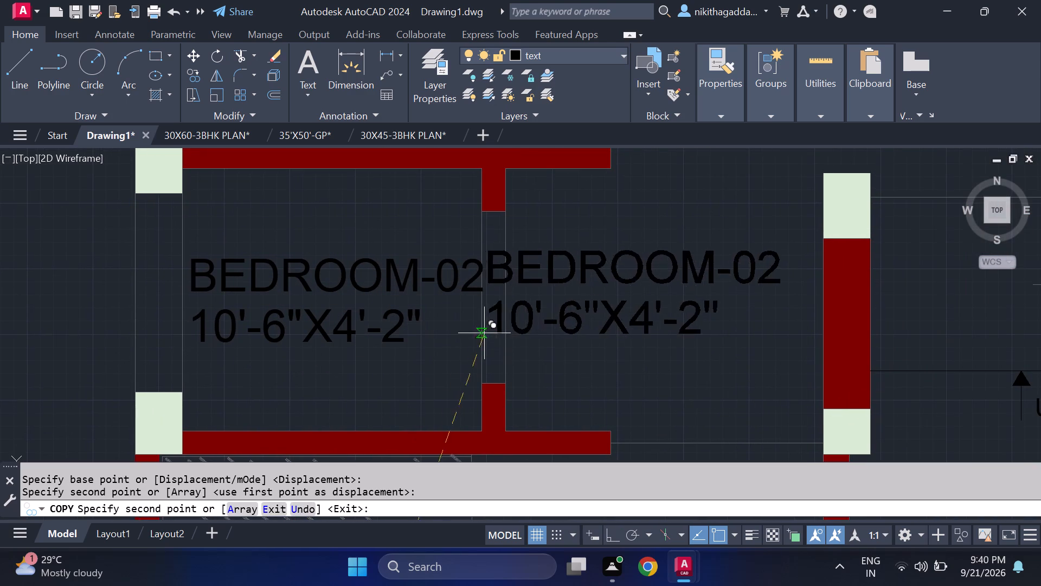
left_click(521, 328)
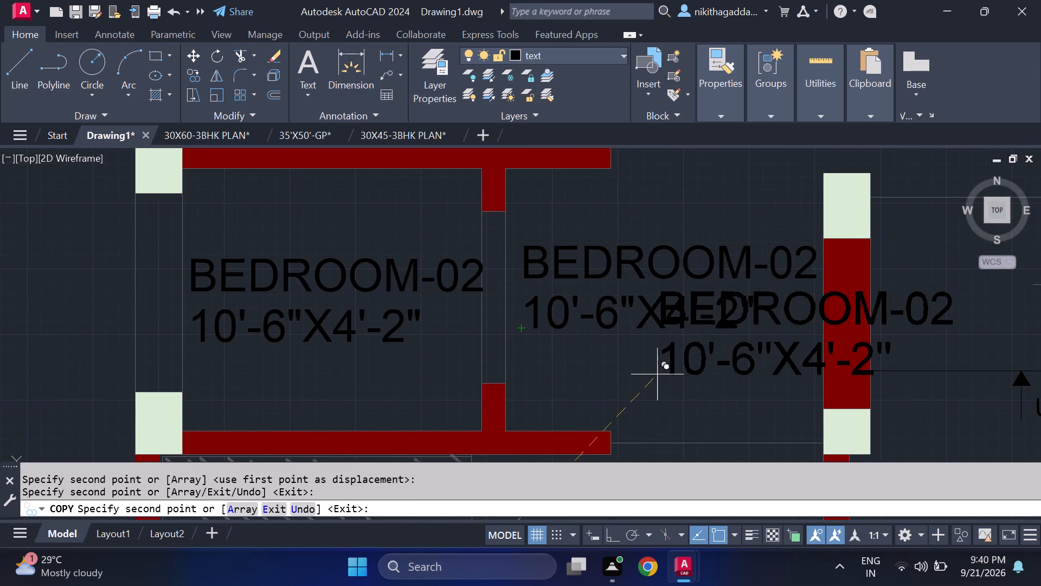
key("Escape")
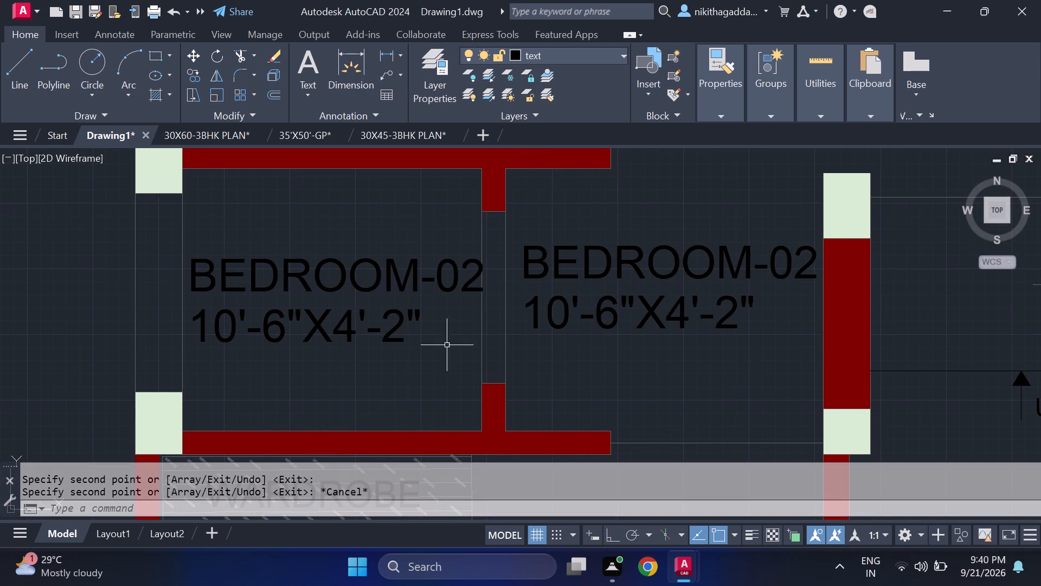
Change the label in the enclosed room below the kitchen to PUJA with the size 4'-9"X4'-2".
double_click(378, 263)
key("Delete")
type("PUJA")
key("Return")
key("Return")
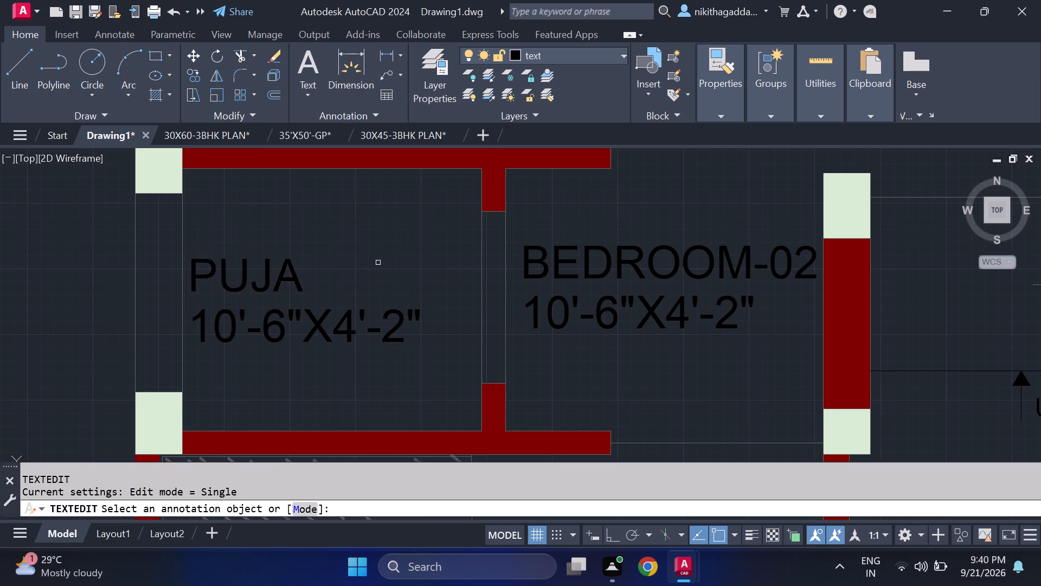
left_click(221, 334)
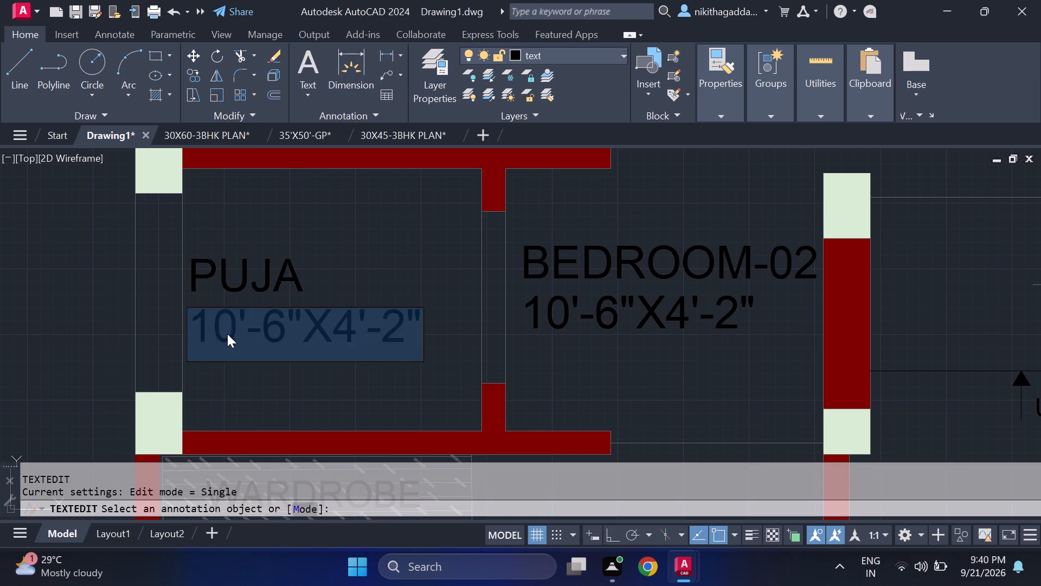
left_click(235, 329)
key("BackSpace")
key("BackSpace")
key("4")
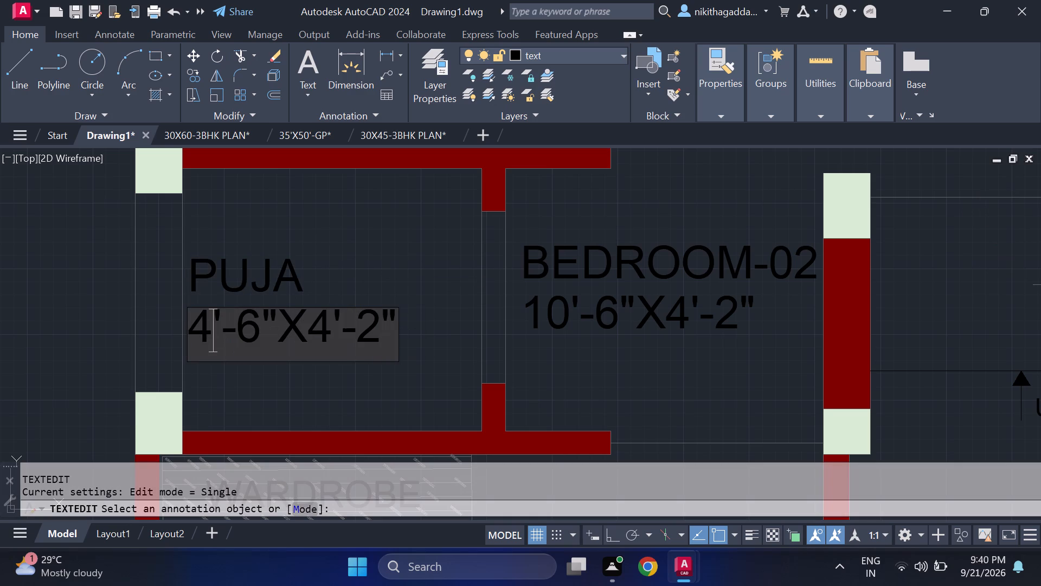
left_click(258, 320)
key("BackSpace")
key("9")
key("Return")
Rename the label beside the PUJA room as LOBBY and change its first dimension to 5'-1.
key("Return")
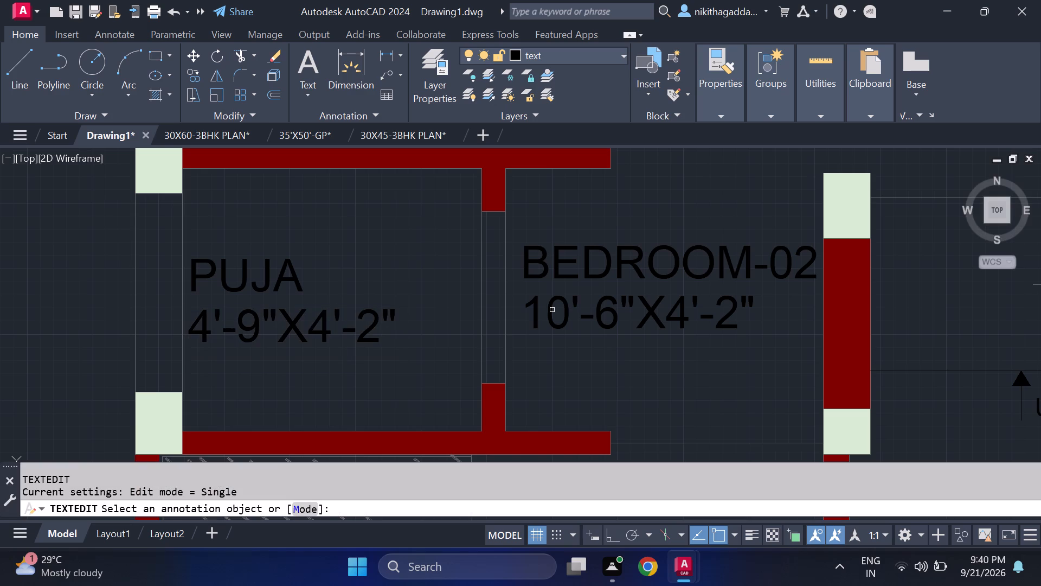
left_click(635, 258)
key("Delete")
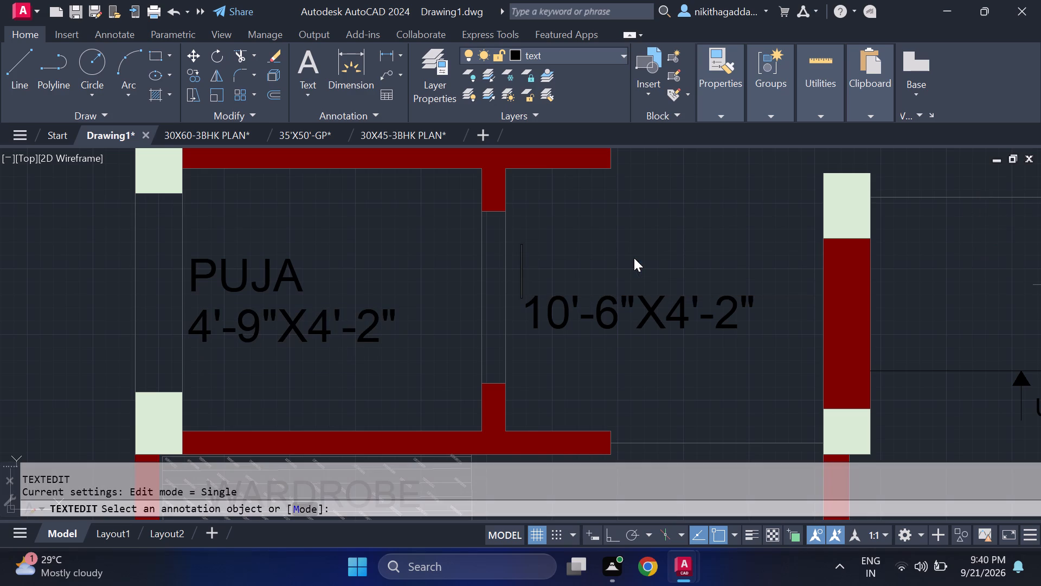
type("LOBBY")
key("Return")
key("Return")
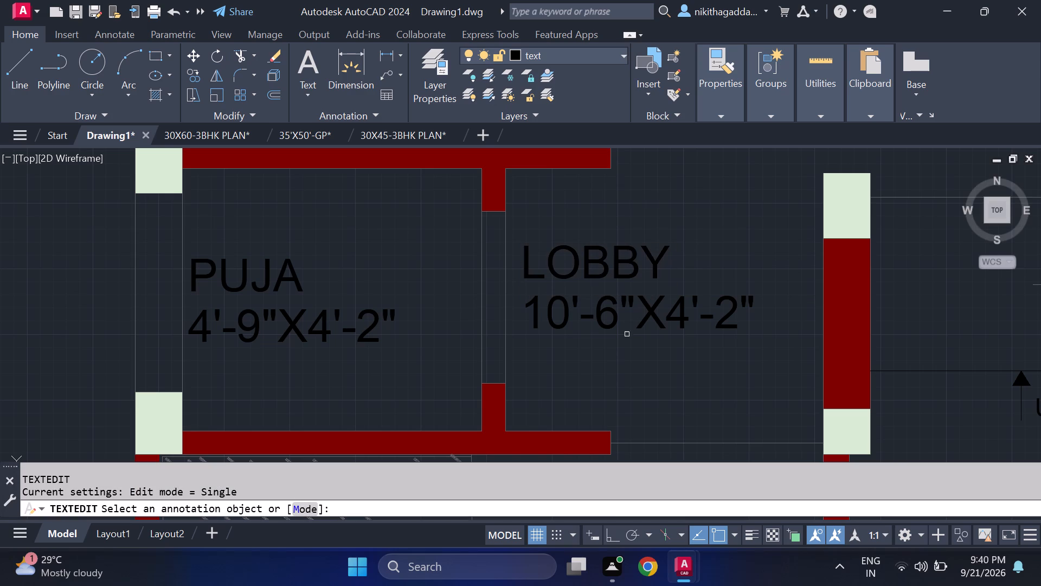
left_click(605, 323)
left_click(568, 309)
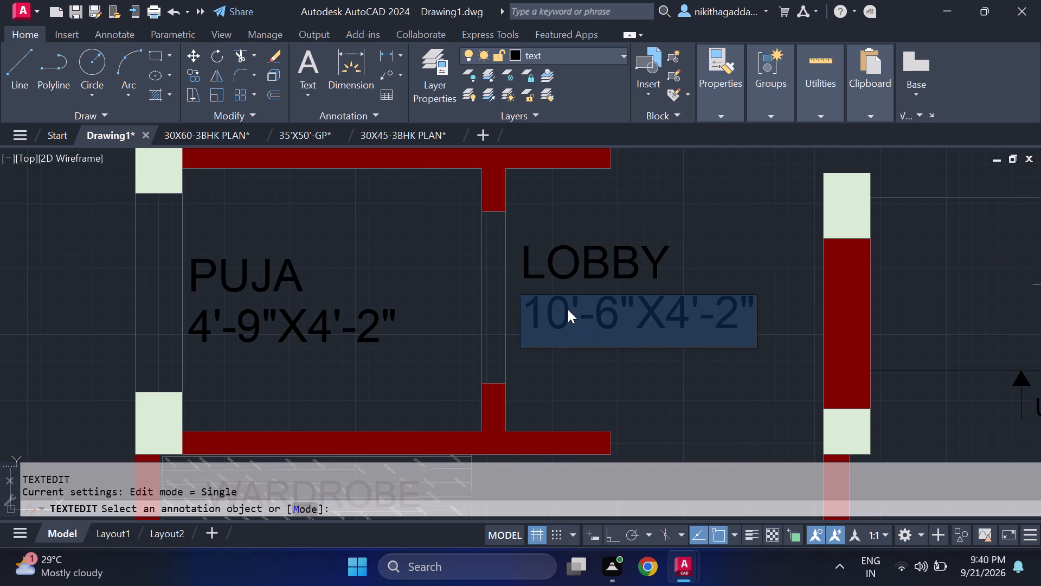
key("BackSpace")
key("BackSpace")
key("5")
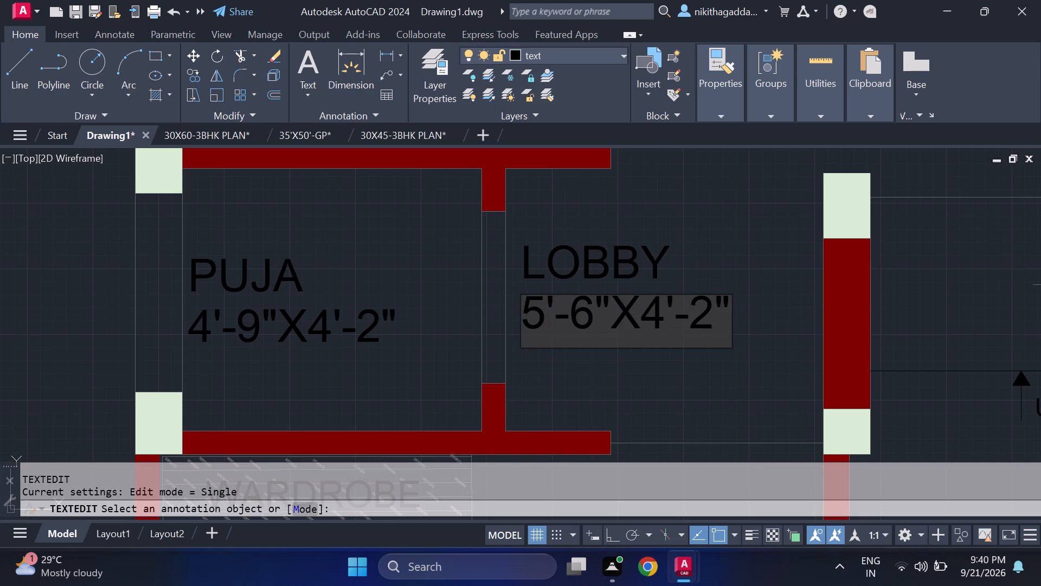
left_click(588, 315)
key("BackSpace")
key("1")
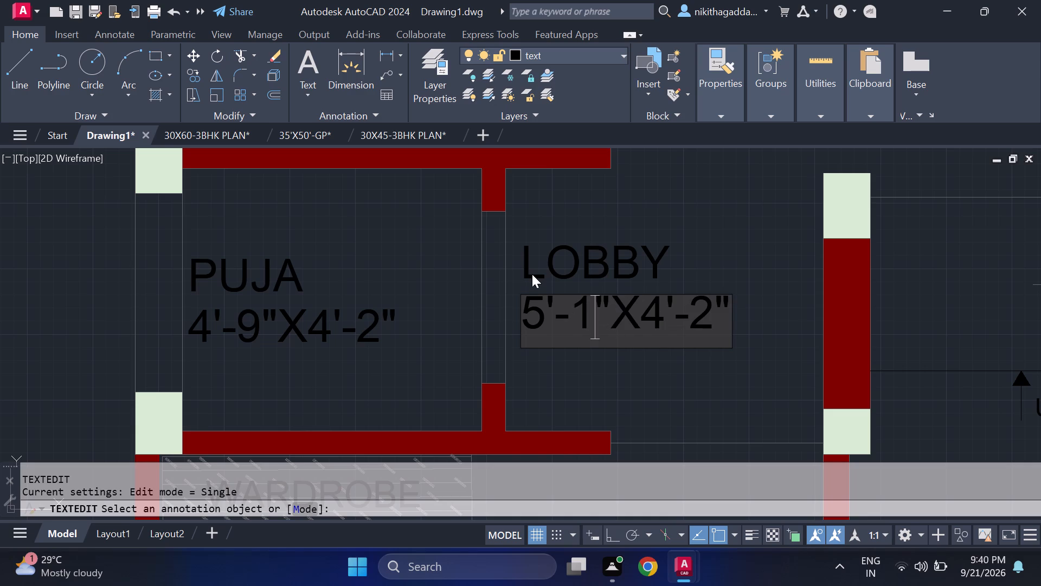
key("backslash")
key("Return")
Remove the stray backslash from the LOBBY size line so it reads 5'-1"X4'-2".
key("Return")
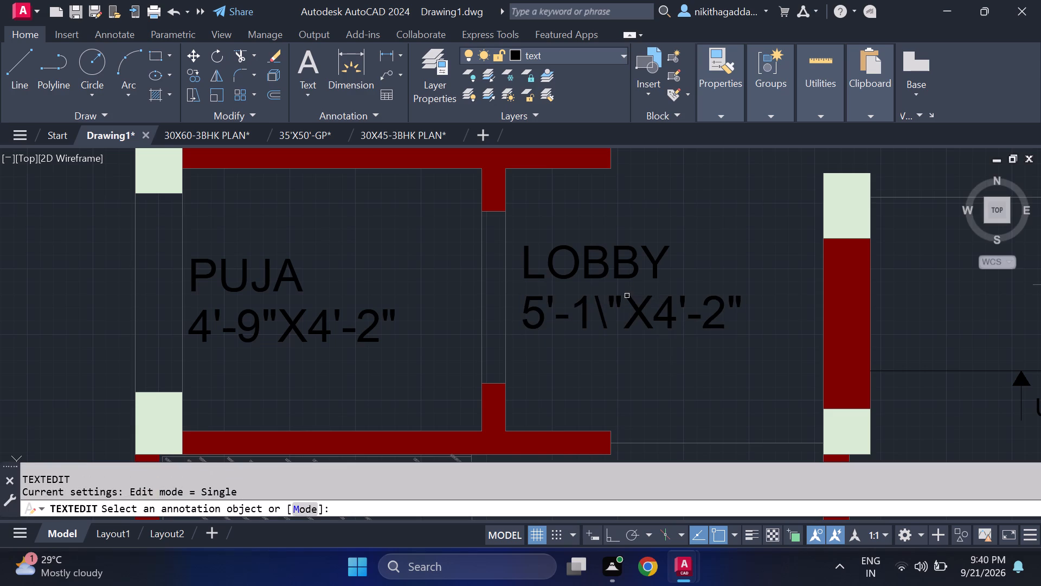
left_click(599, 317)
left_click(609, 313)
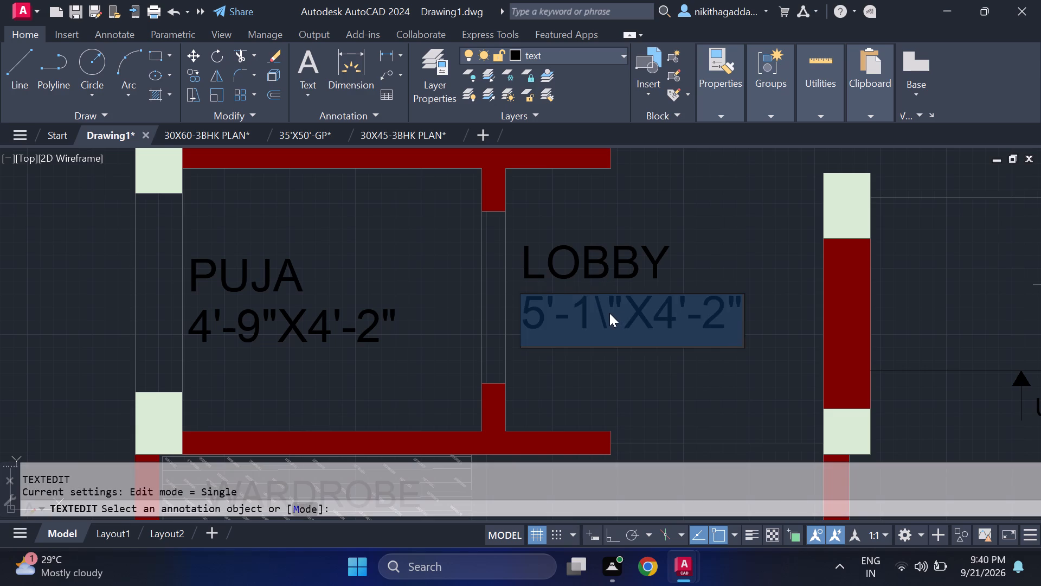
key("Return")
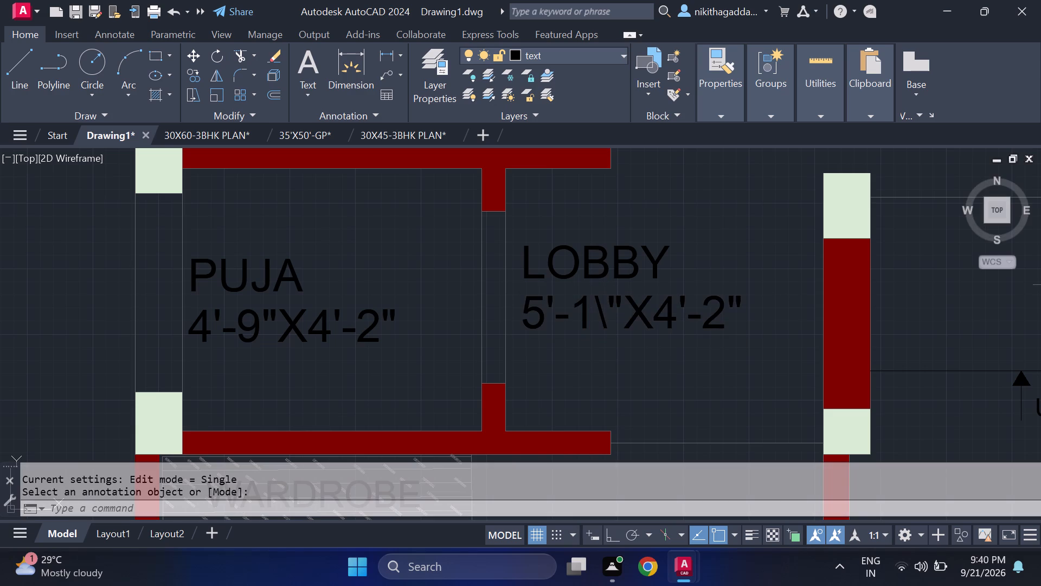
double_click(615, 328)
double_click(594, 311)
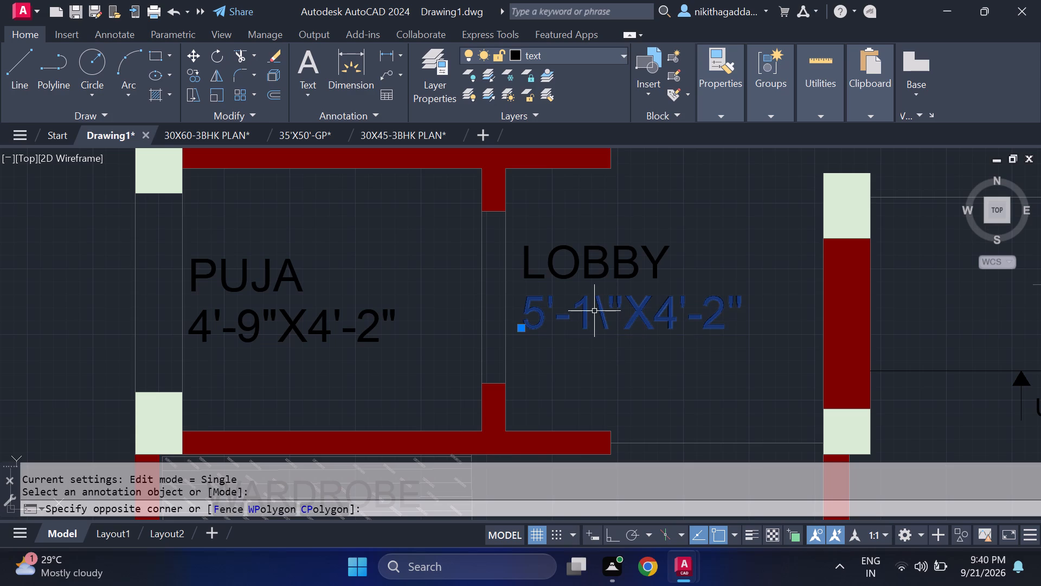
double_click(600, 314)
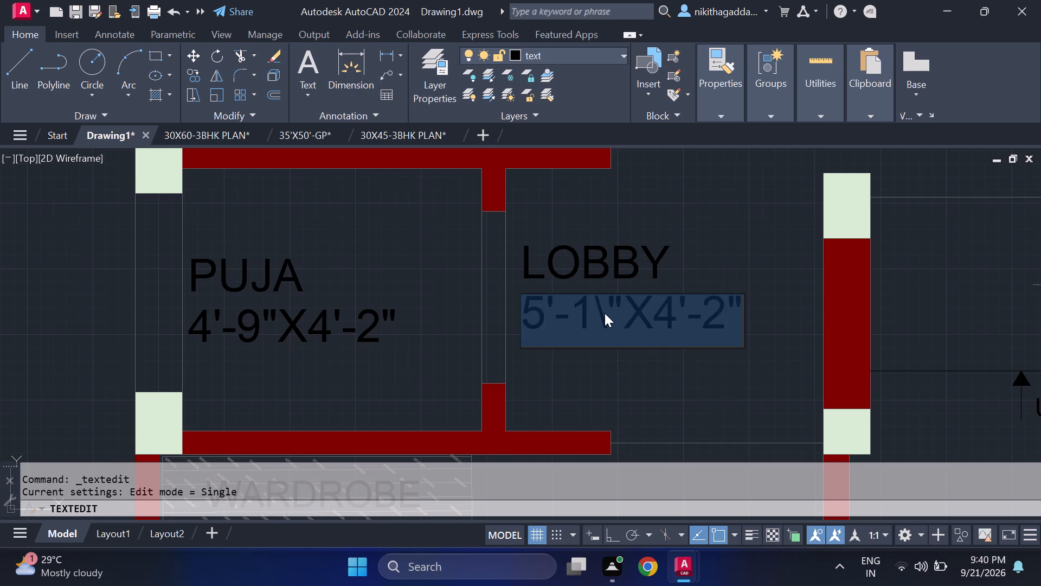
left_click(605, 313)
key("BackSpace")
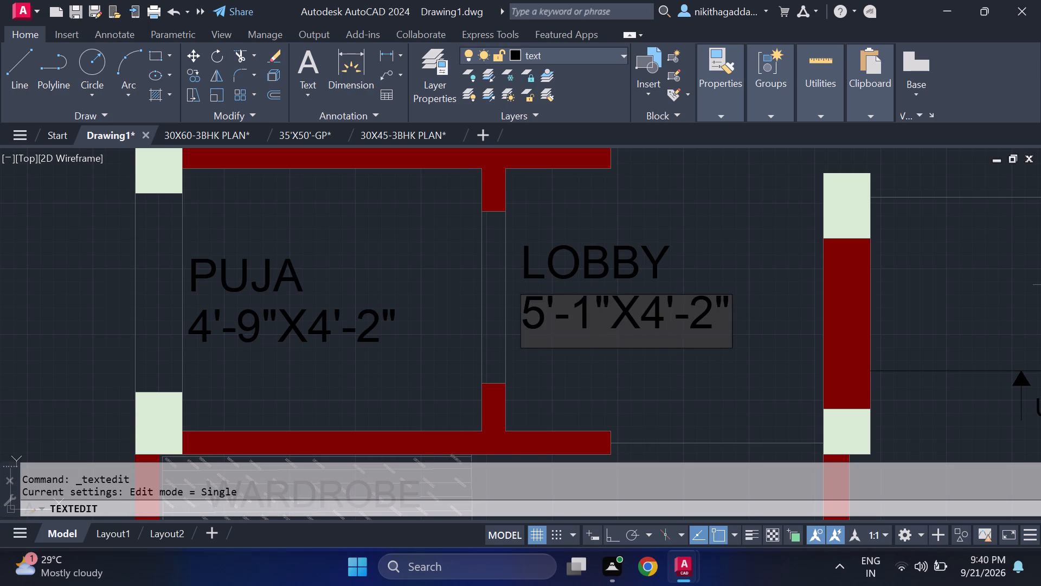
key("Return")
Change the second dimension of the lower bedroom's label so its size line reads 10'-6"X11'-11".
key("Return")
scroll(603, 310, "down", 4)
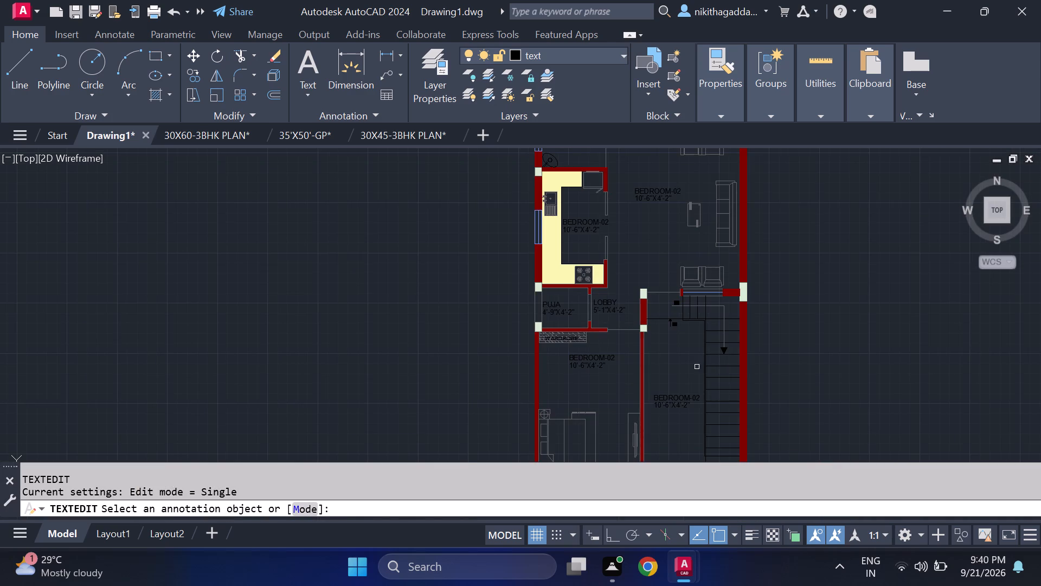
middle_click_drag(685, 361, 629, 281)
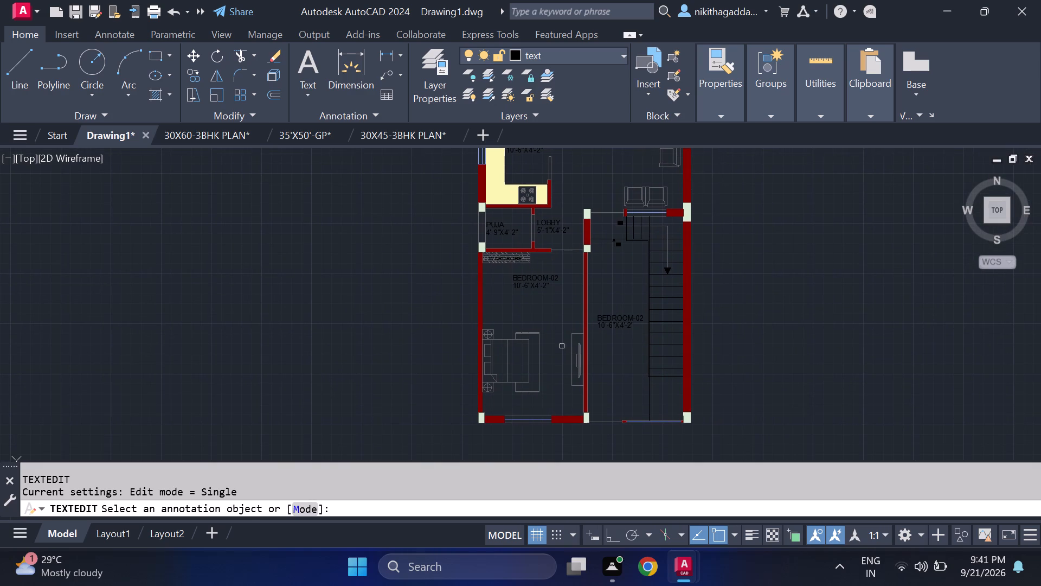
scroll(543, 272, "up", 2)
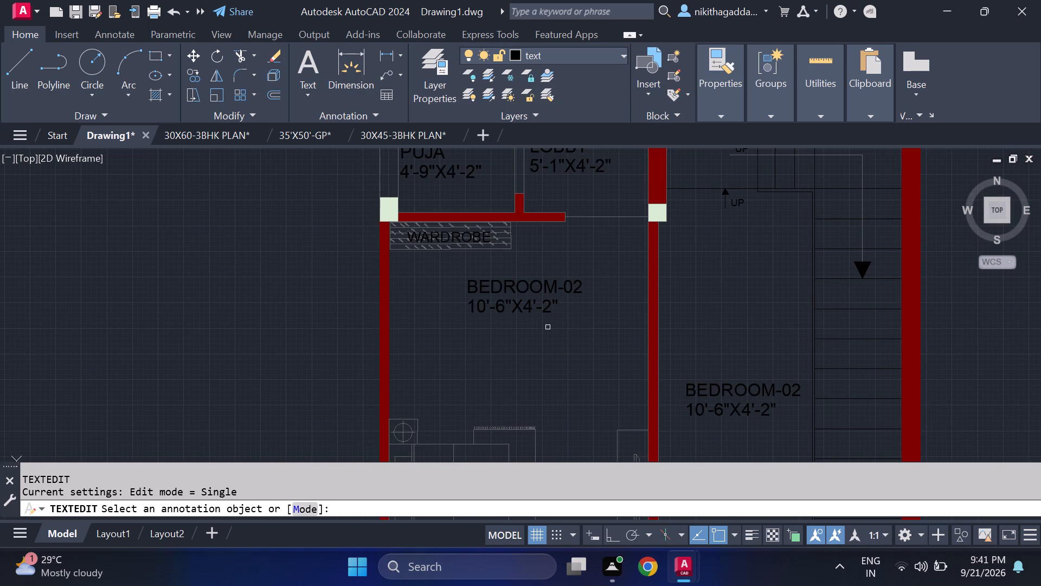
scroll(531, 316, "up", 1)
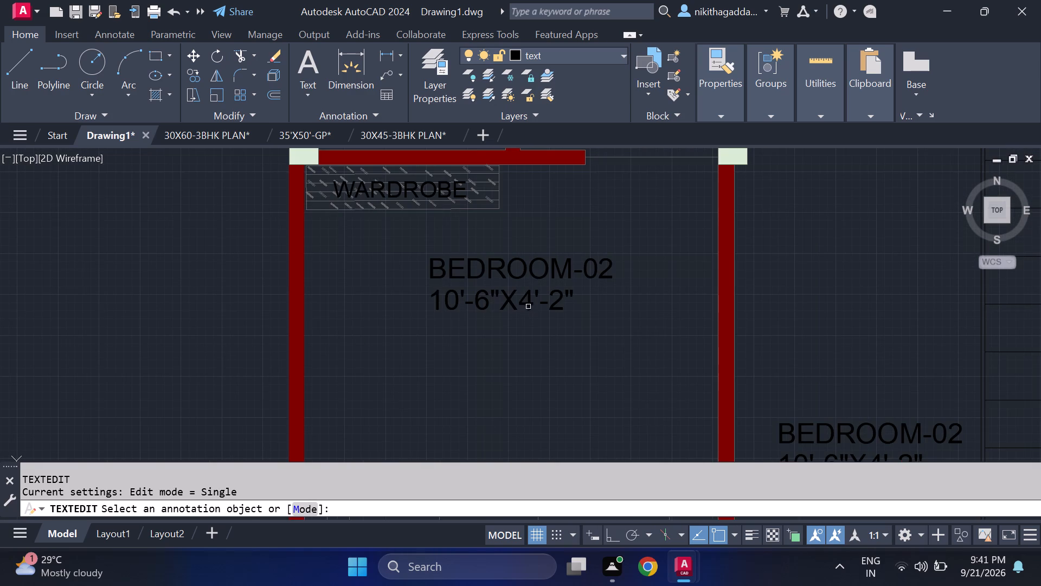
scroll(534, 290, "up", 2)
left_click(523, 305)
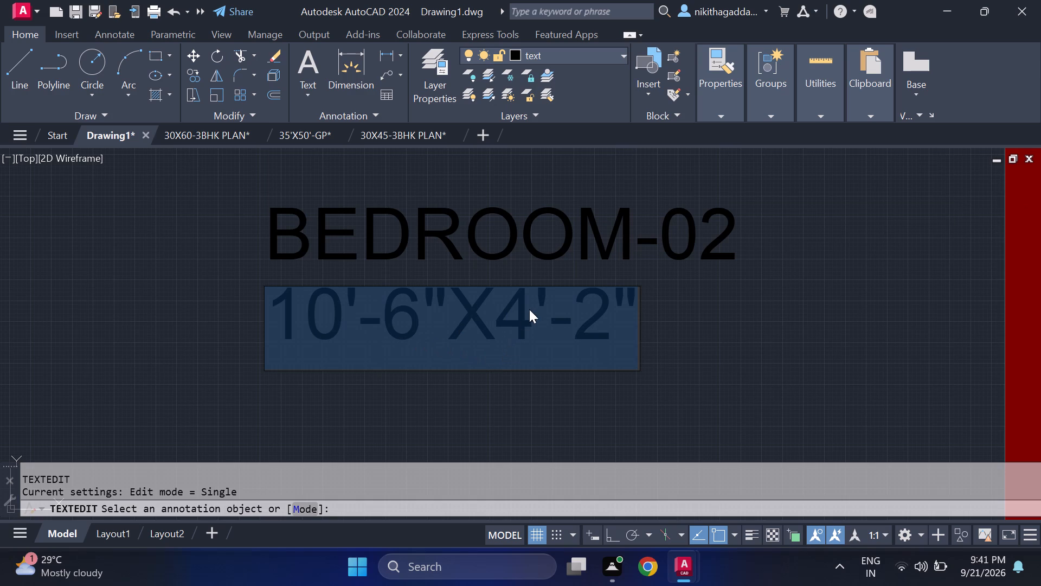
left_click(529, 308)
key("BackSpace")
type("11")
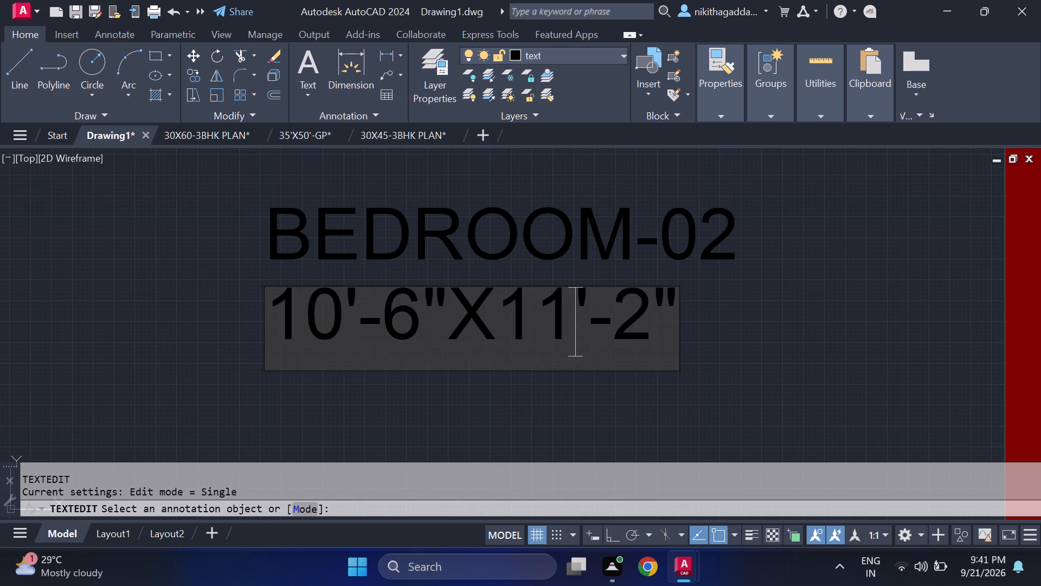
left_click(654, 326)
key("BackSpace")
type("11")
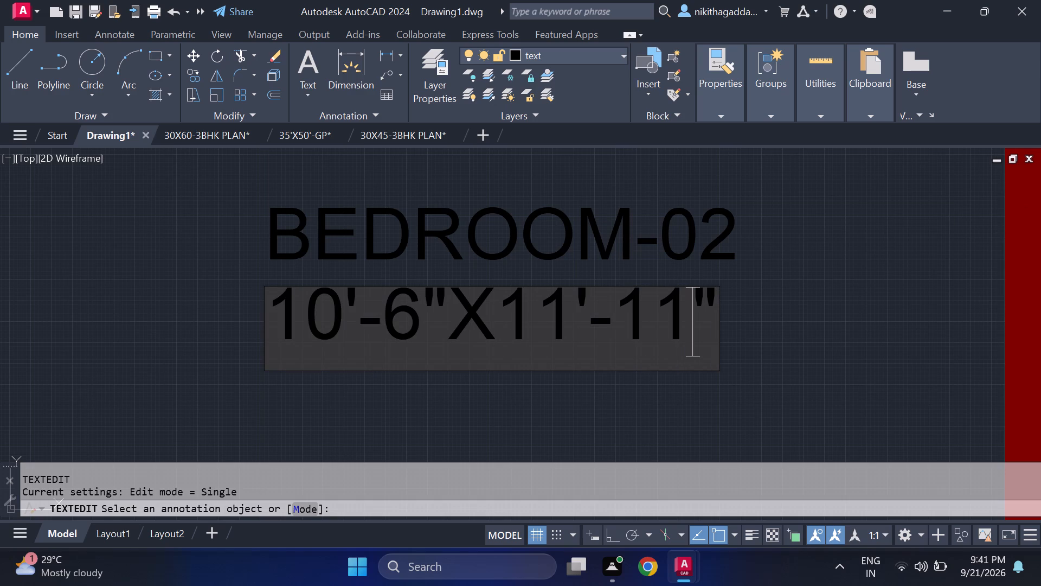
key("Return")
Rename the copied BEDROOM-02 label beside the staircase as LOBBY.
key("Return")
scroll(653, 326, "down", 3)
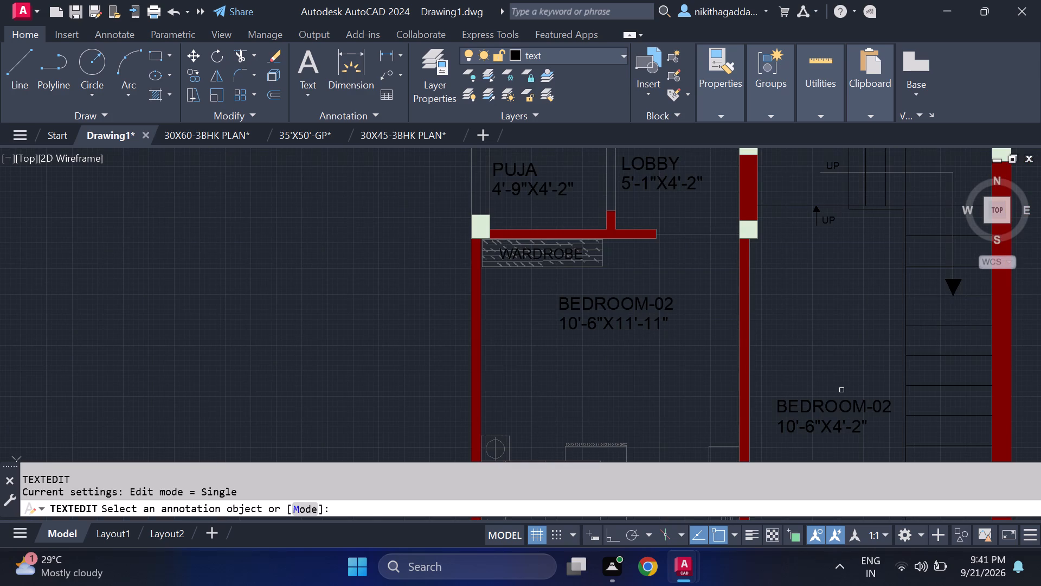
middle_click_drag(832, 371, 800, 257)
scroll(808, 285, "up", 1)
left_click(807, 303)
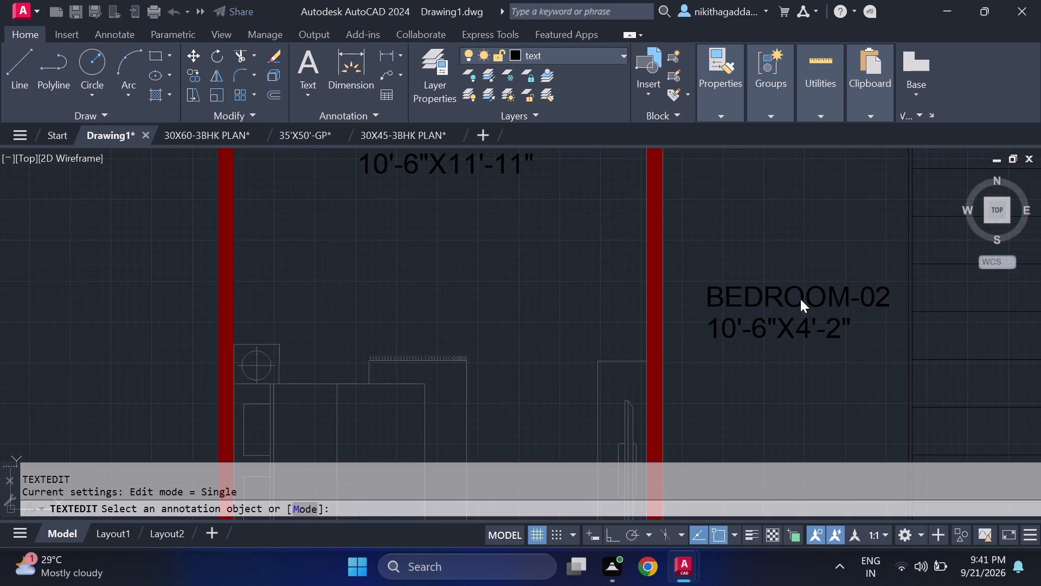
key("Delete")
type("LOBBY")
key("Return")
Change the size line under the LOBBY label beside the staircase to 9'-7"X13'-8".
key("Return")
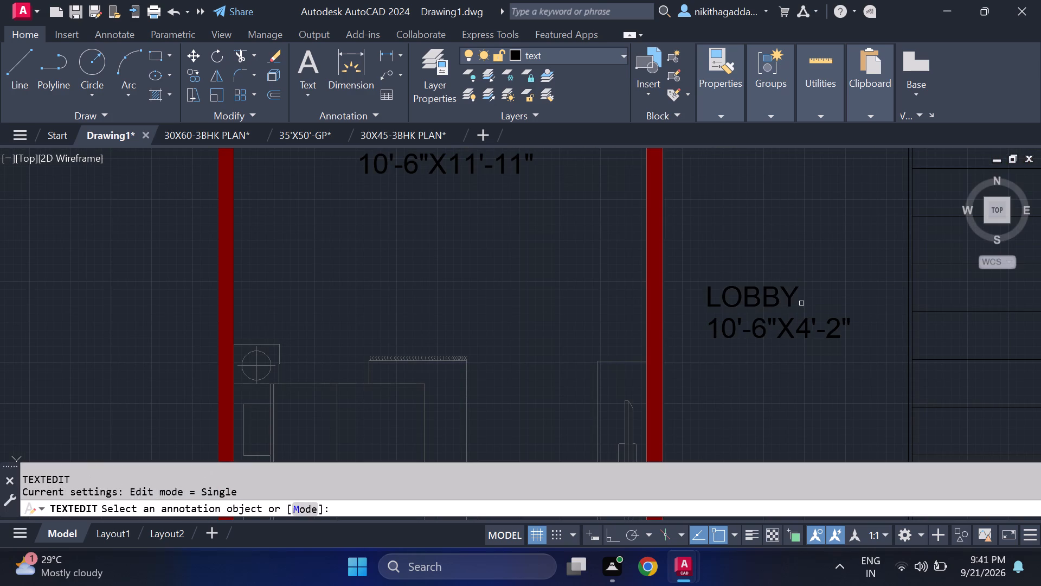
scroll(783, 340, "up", 3)
left_click(577, 295)
left_click(588, 291)
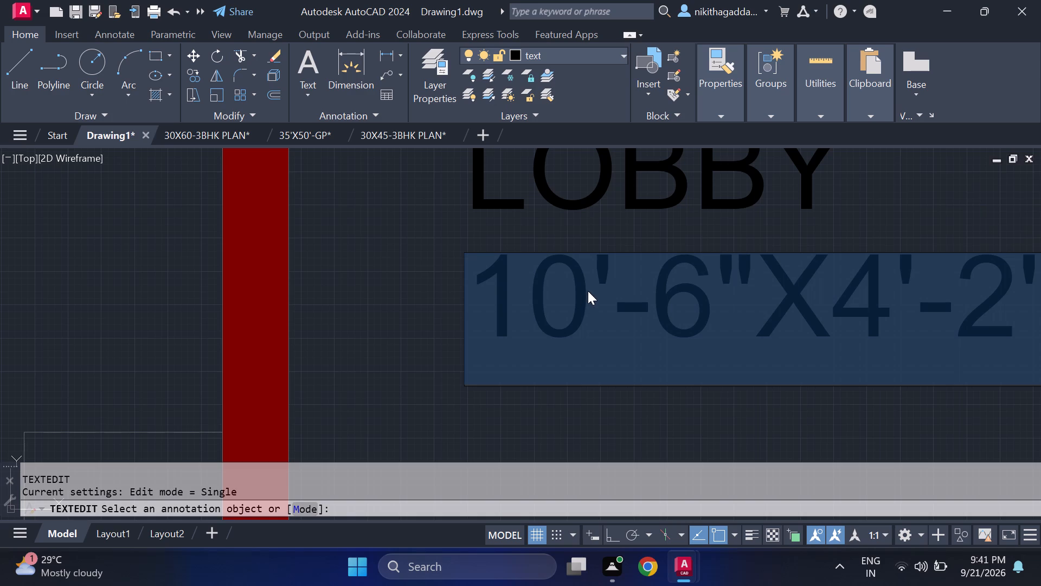
key("BackSpace")
key("BackSpace")
key("9")
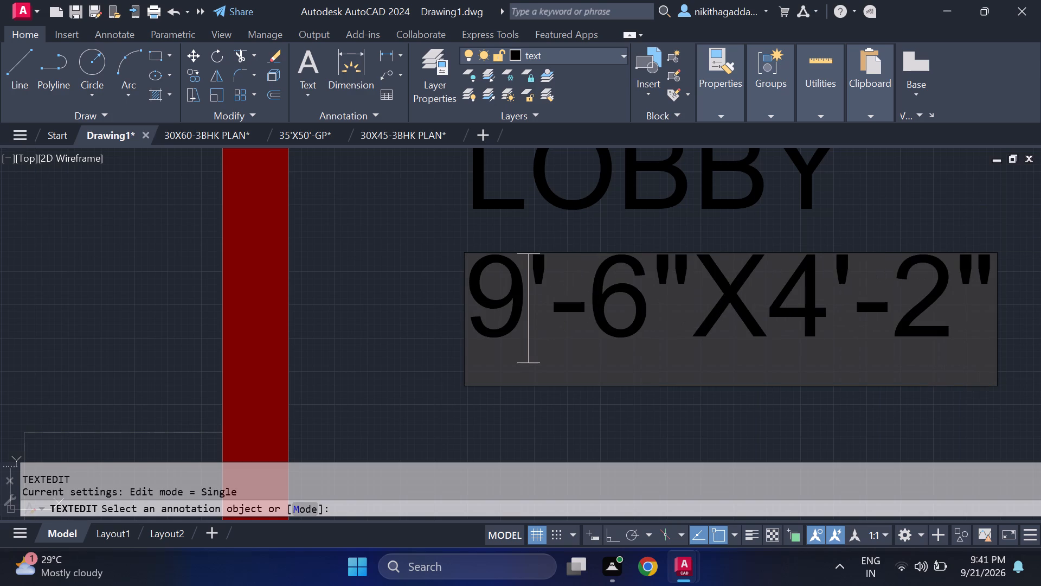
left_click(654, 299)
key("BackSpace")
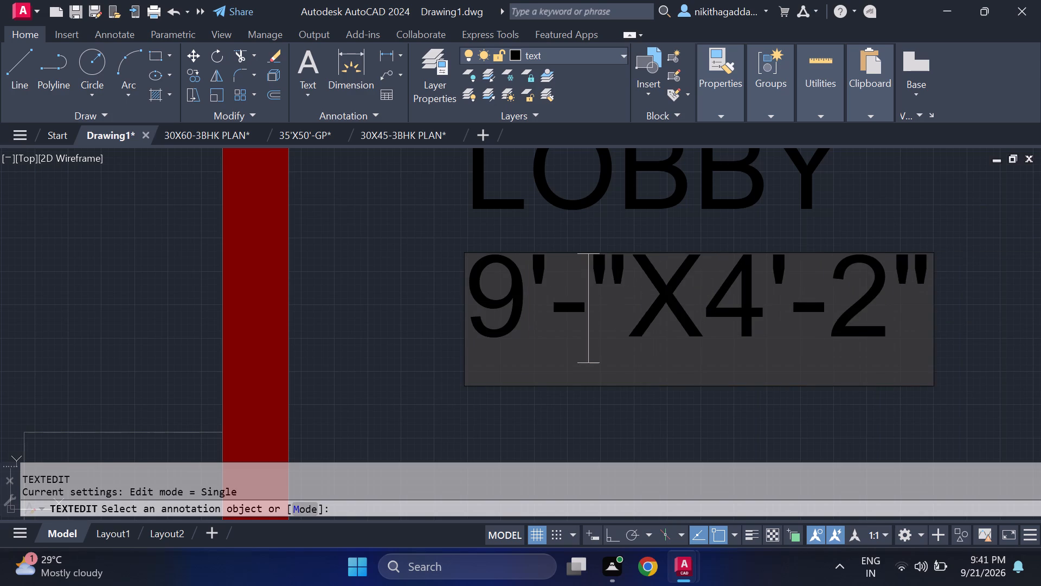
key("7")
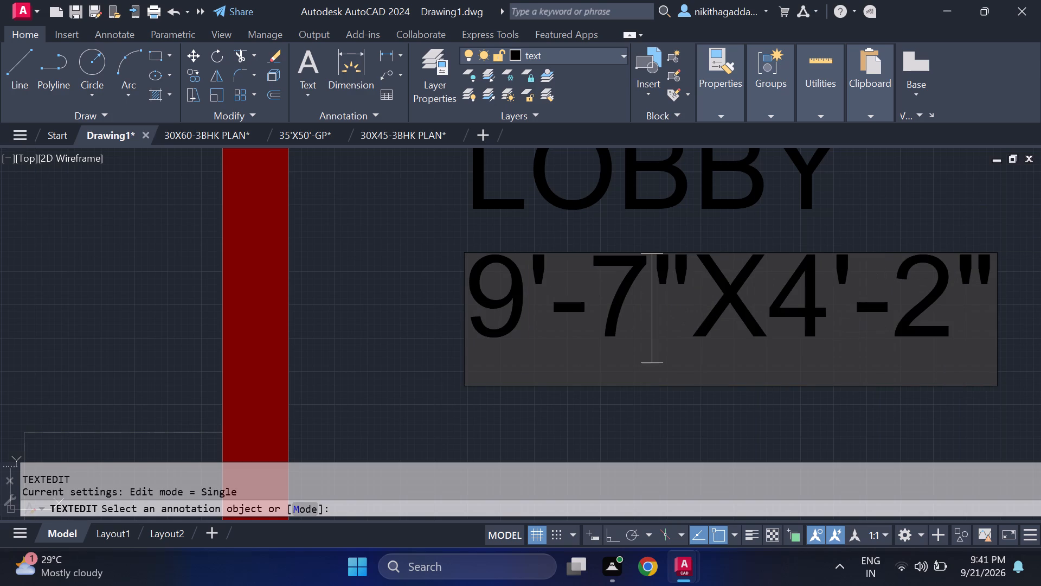
left_click(819, 283)
key("BackSpace")
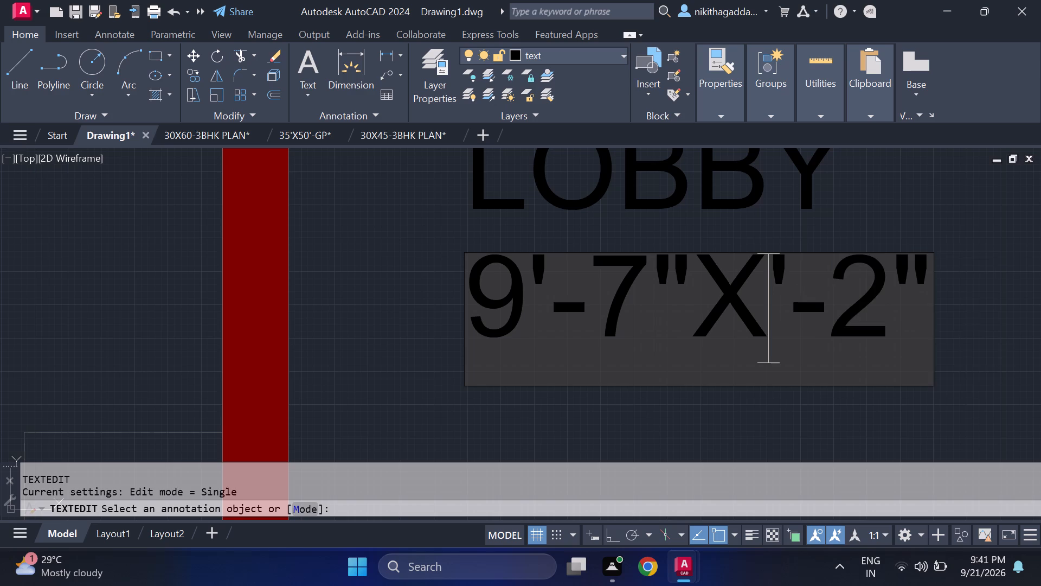
type("13")
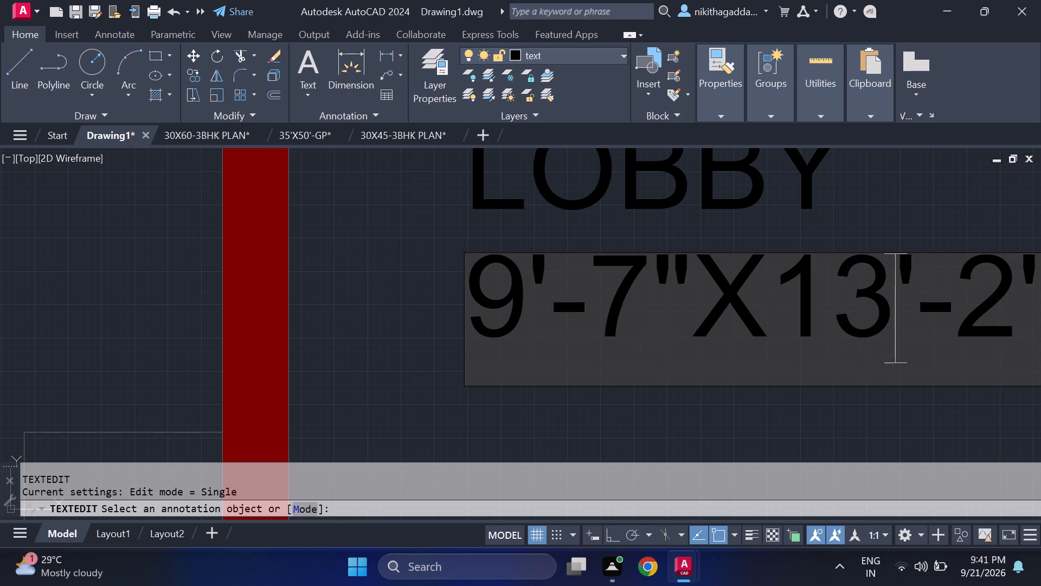
left_click(998, 297)
key("BackSpace")
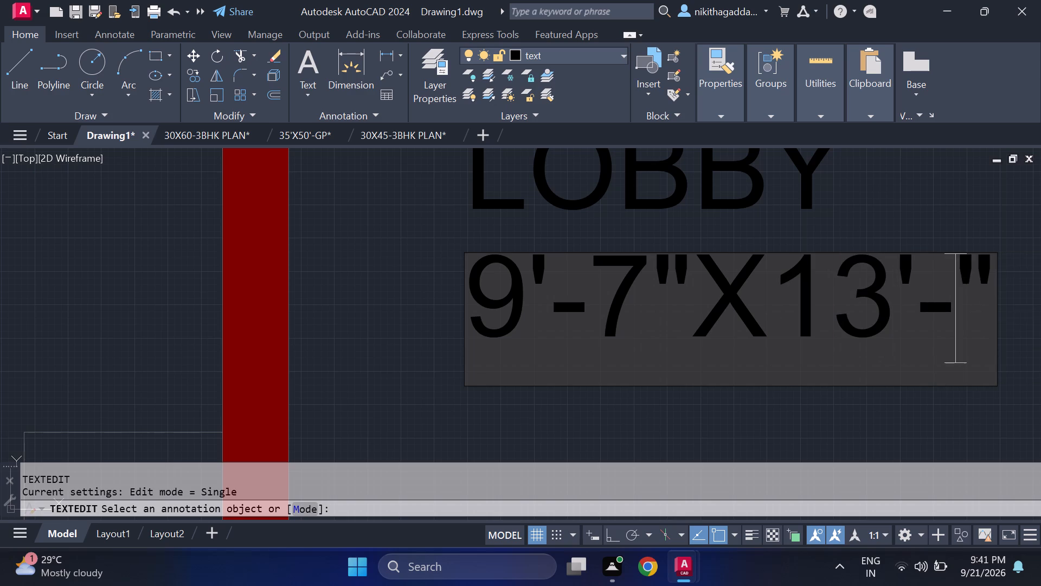
key("8")
key("Return")
Rename the copied BEDROOM-02 label inside the kitchen as KITCHEN.
key("Return")
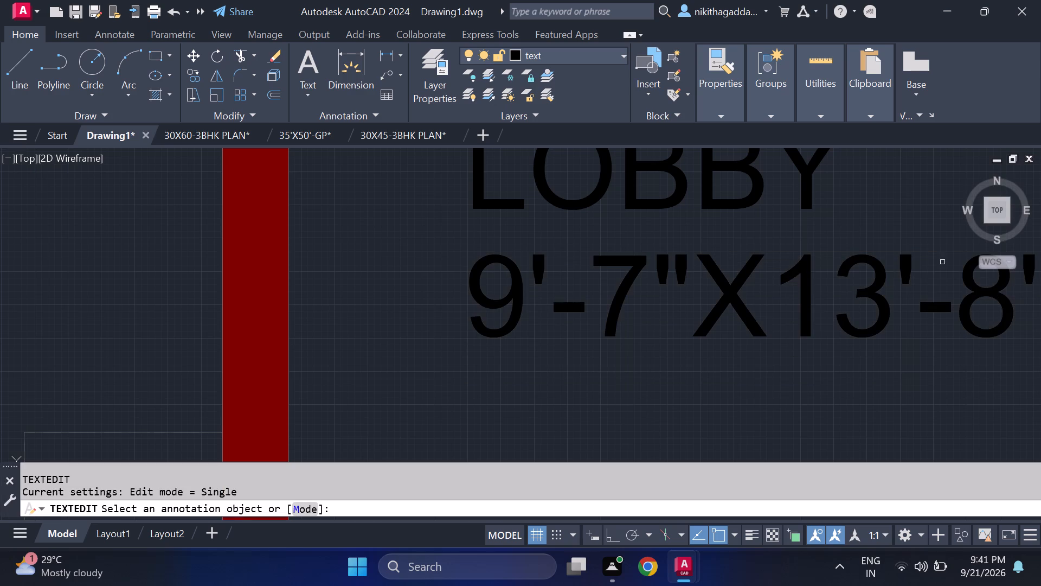
scroll(770, 240, "down", 3)
scroll(813, 310, "down", 3)
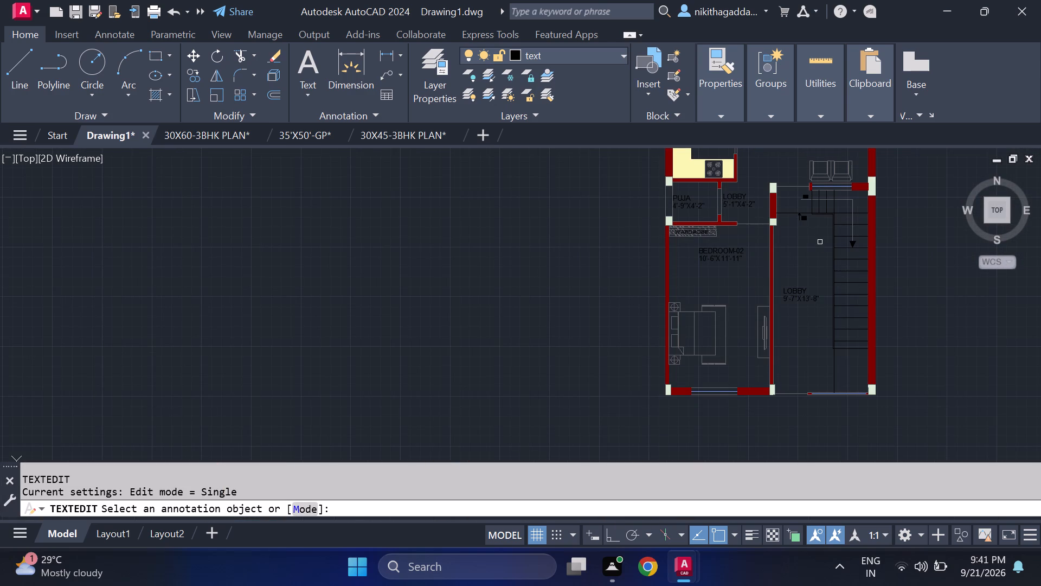
middle_click_drag(819, 242, 770, 387)
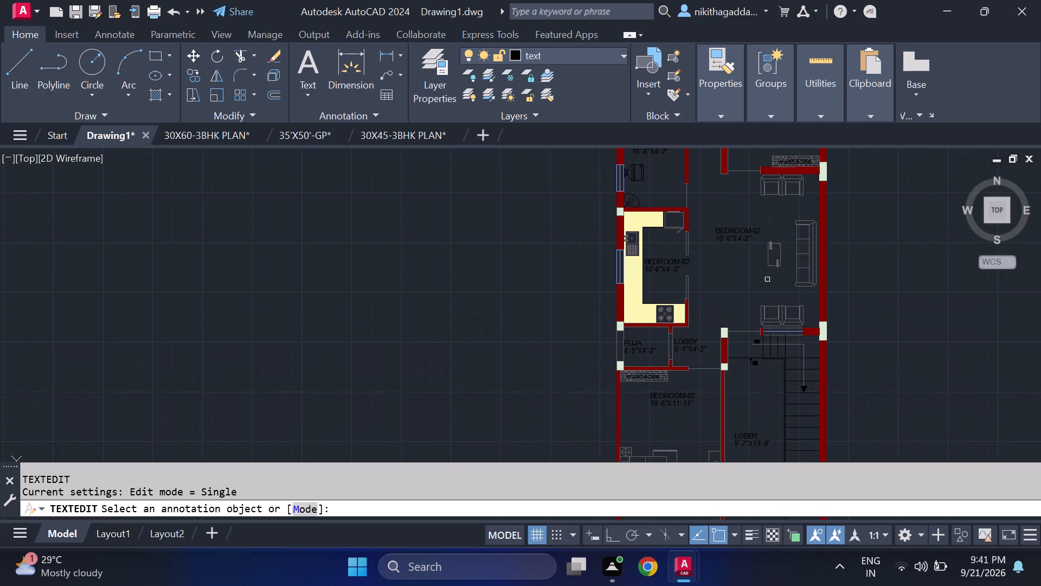
middle_click_drag(761, 272, 757, 300)
scroll(665, 283, "up", 3)
left_click(664, 313)
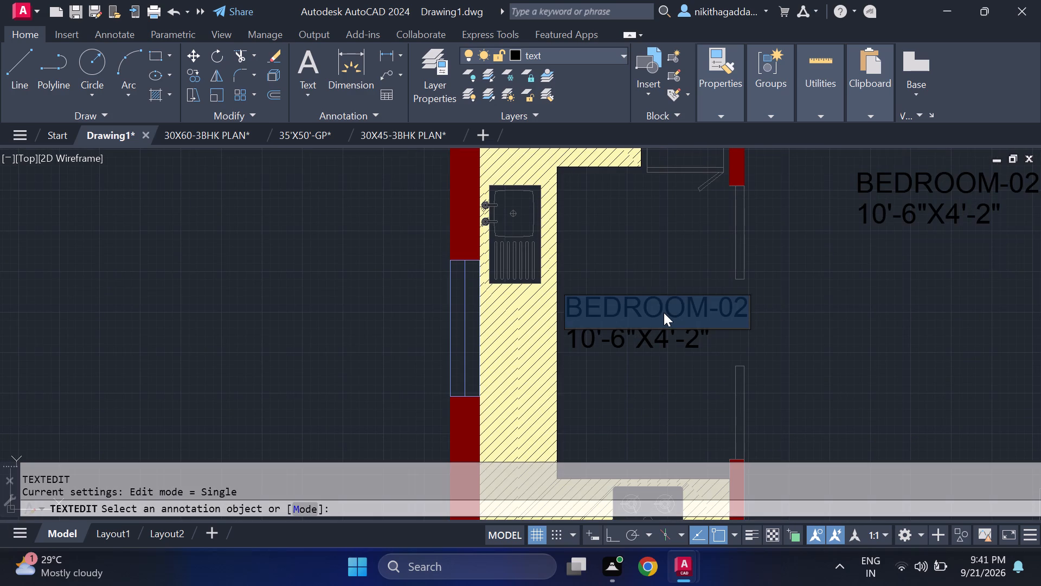
key("Delete")
type("KITCHE")
key("n")
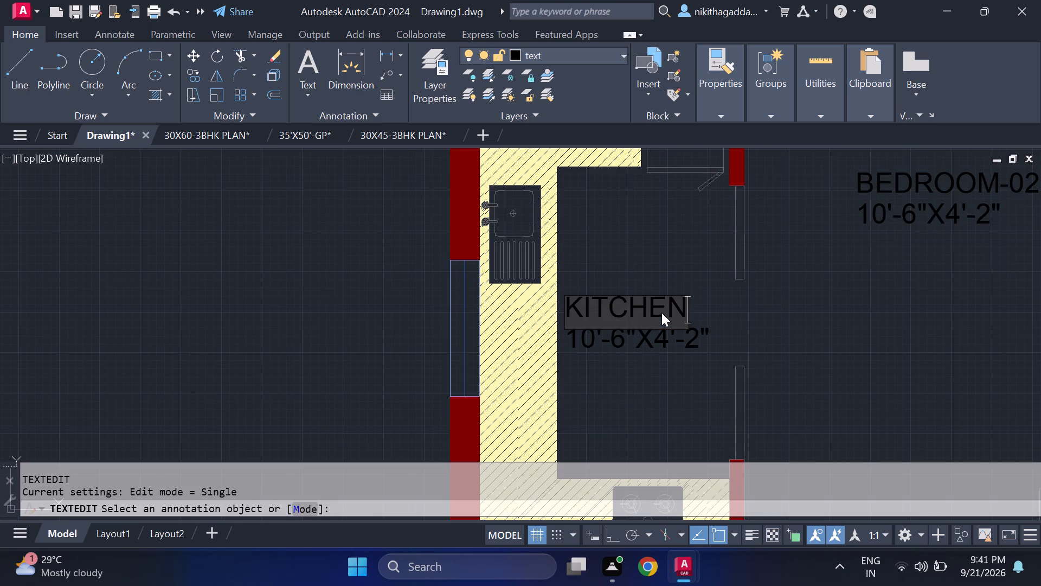
key("Return")
Change the size line under the KITCHEN label to 6'-5"X11'-9".
key("Return")
scroll(621, 355, "up", 2)
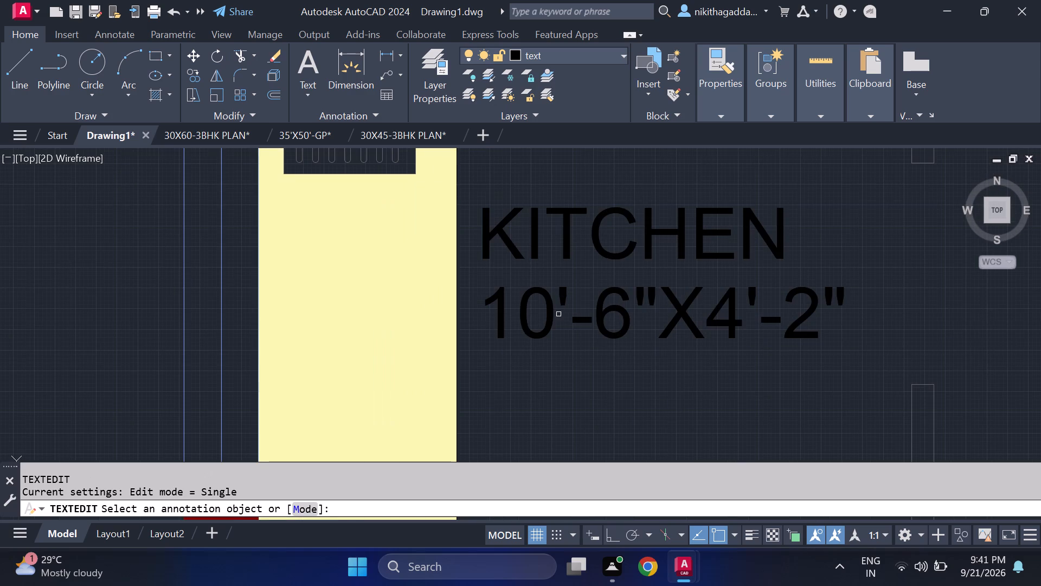
left_click(551, 303)
left_click(561, 314)
key("BackSpace")
key("BackSpace")
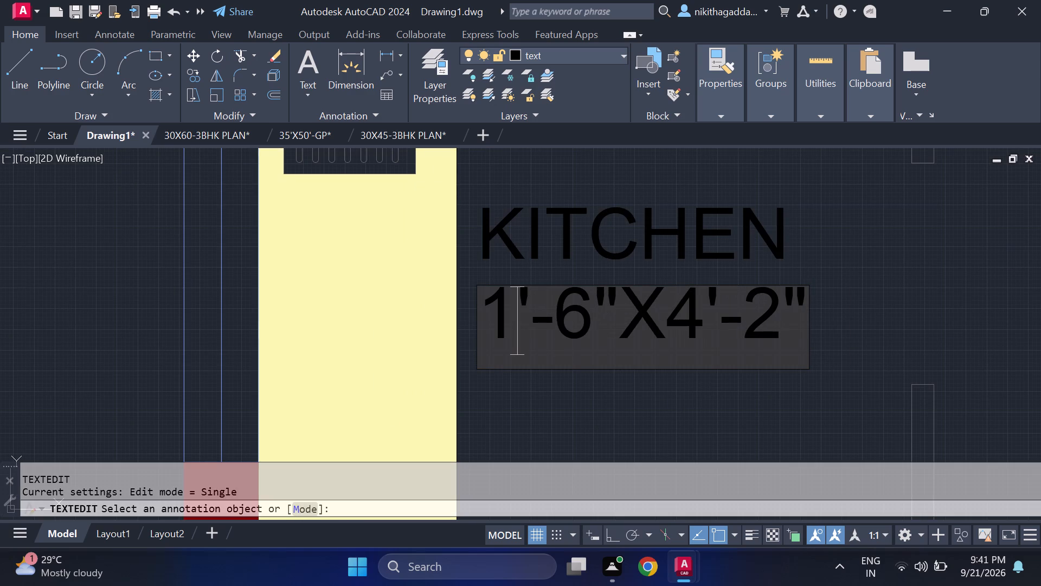
key("6")
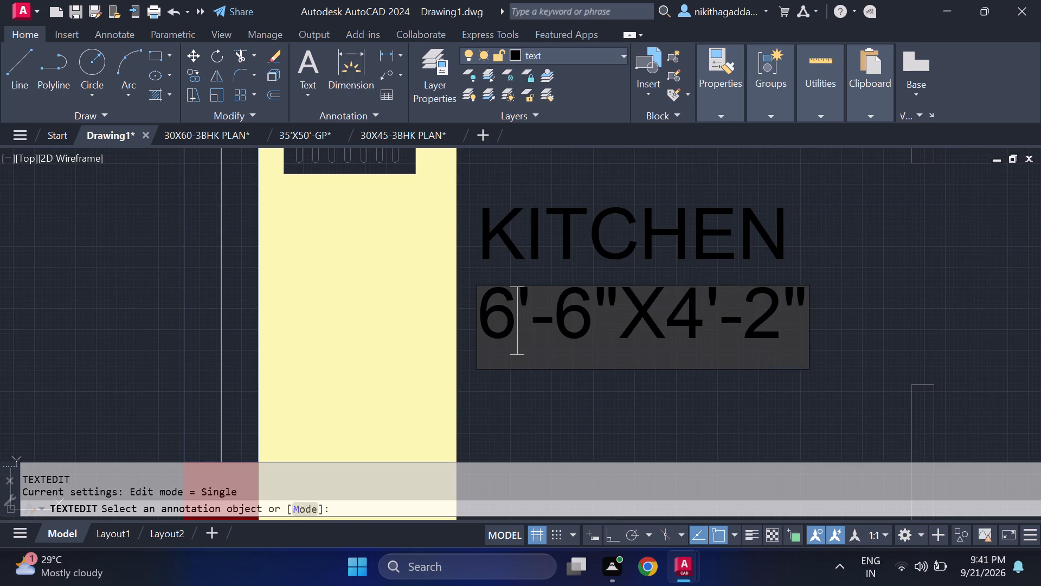
left_click(593, 314)
key("BackSpace")
key("5")
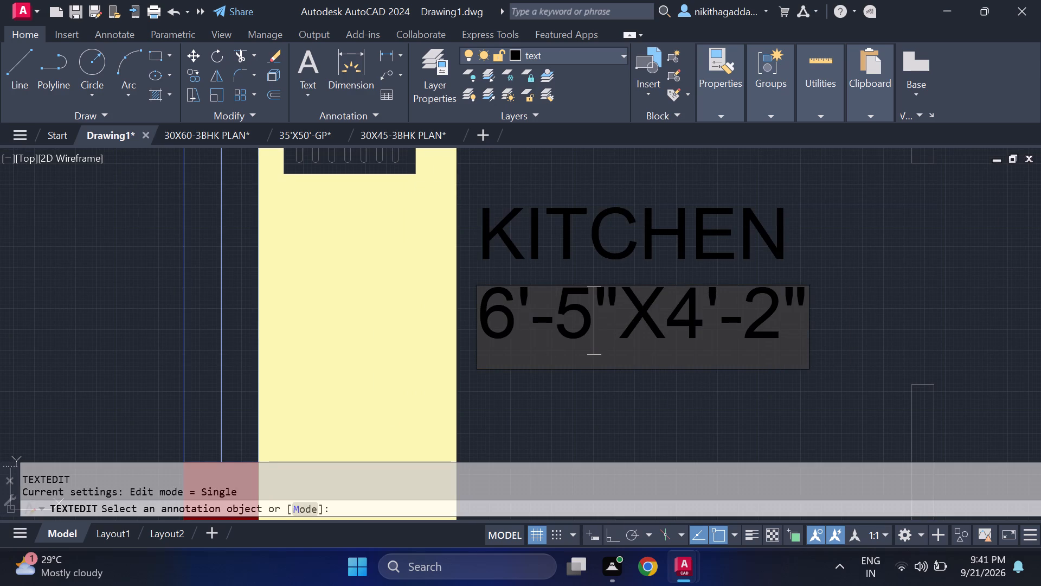
left_click(706, 316)
key("BackSpace")
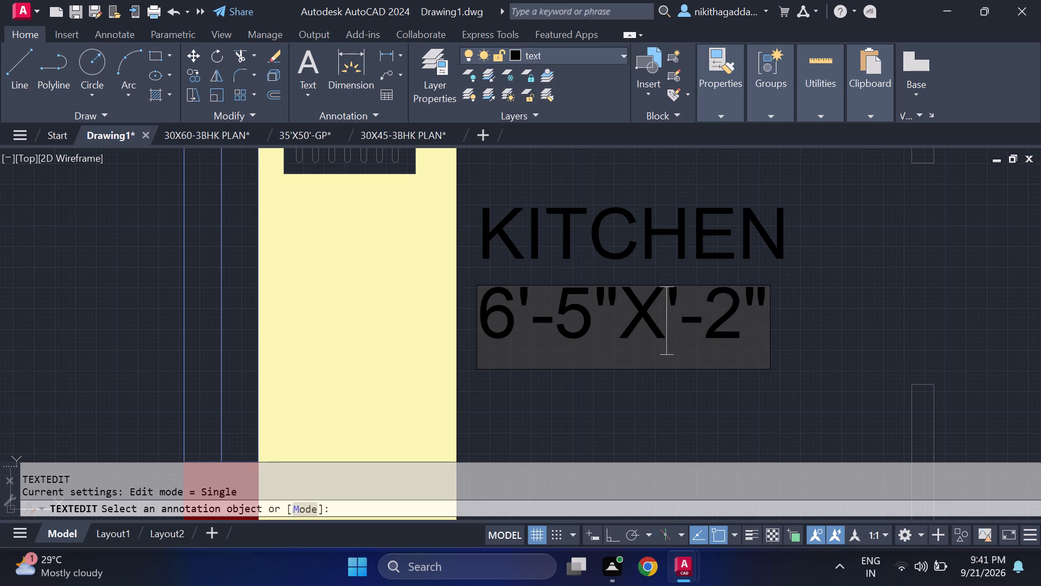
type("11")
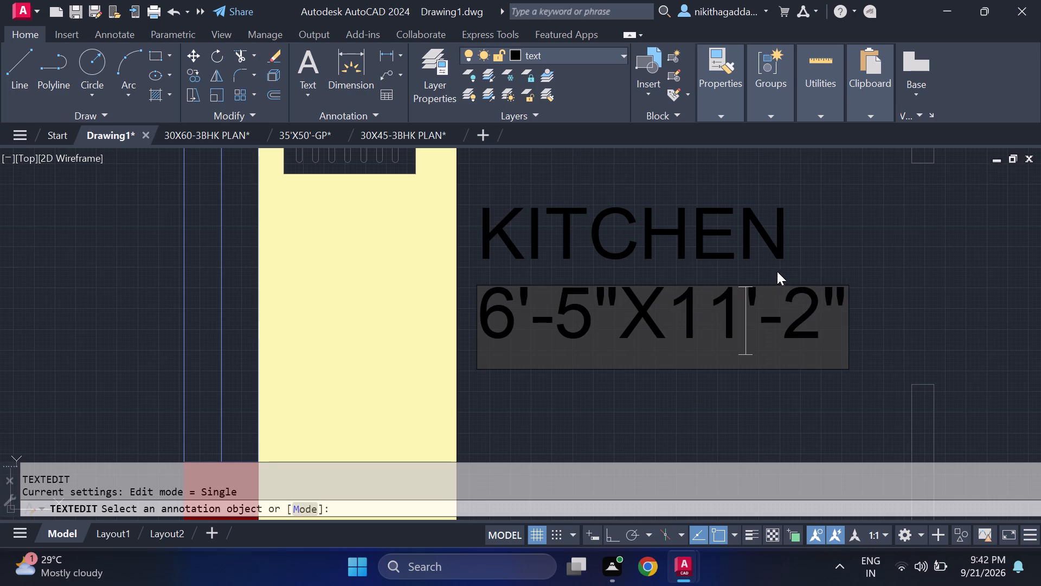
left_click(813, 323)
key("BackSpace")
key("9")
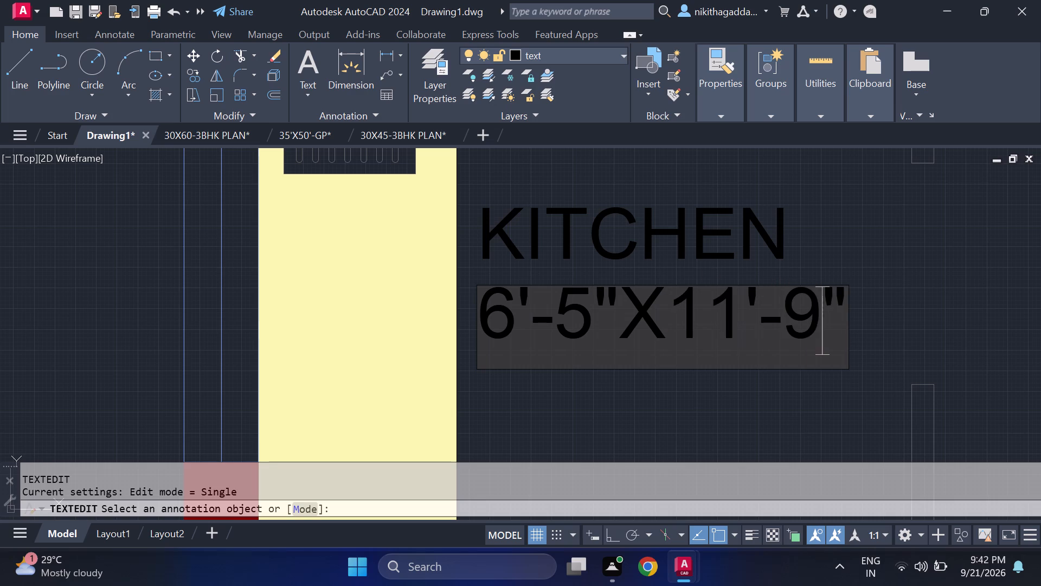
key("Return")
Rename the copied BEDROOM-02 label in the living area beside the kitchen as DRAWING ROOM.
key("Return")
scroll(826, 308, "down", 4)
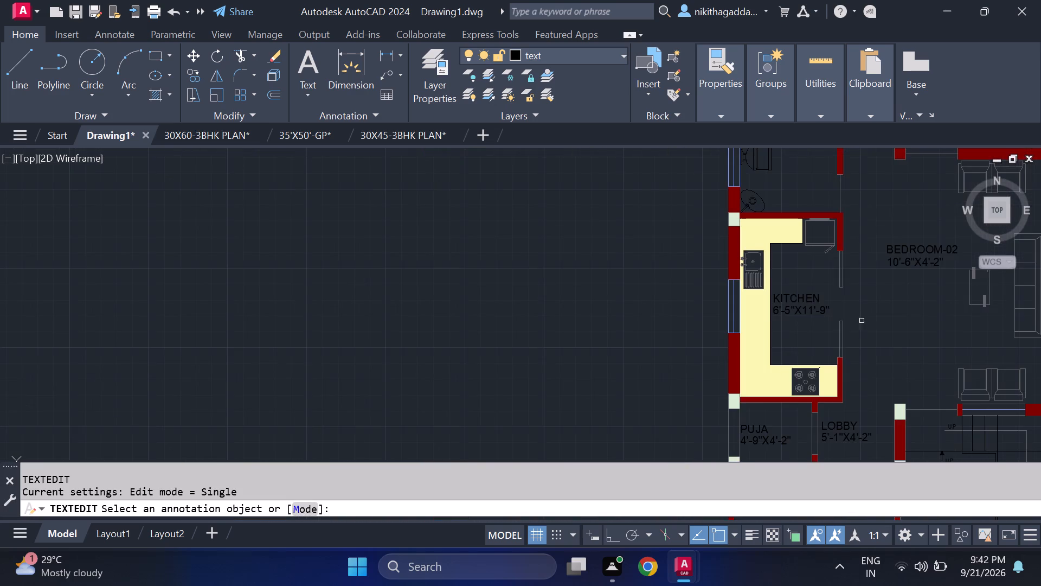
middle_click_drag(901, 282, 783, 312)
scroll(836, 274, "up", 2)
left_click(808, 286)
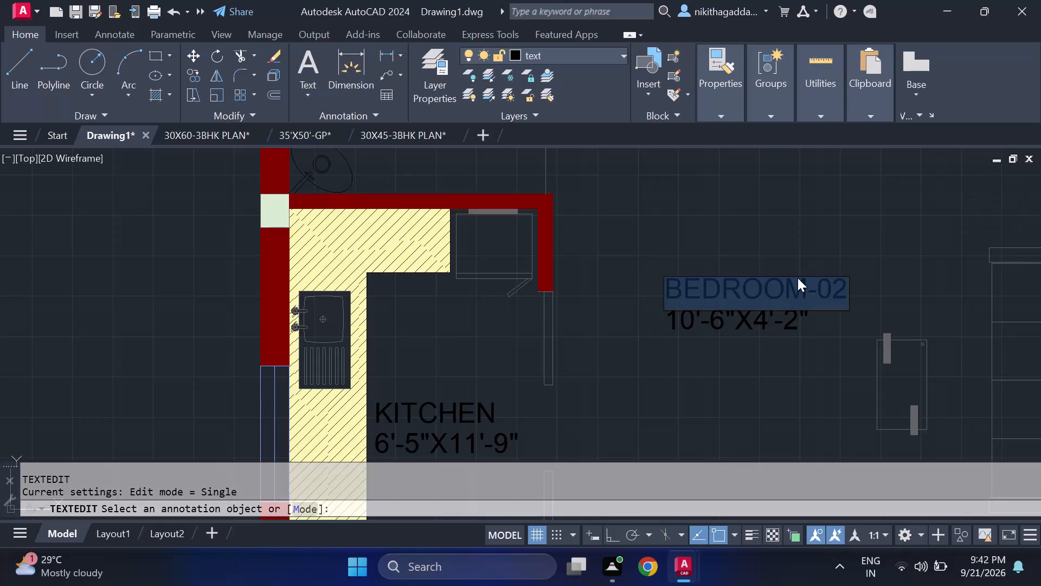
key("Delete")
type("DRA")
key("w")
type("ING")
key("slash")
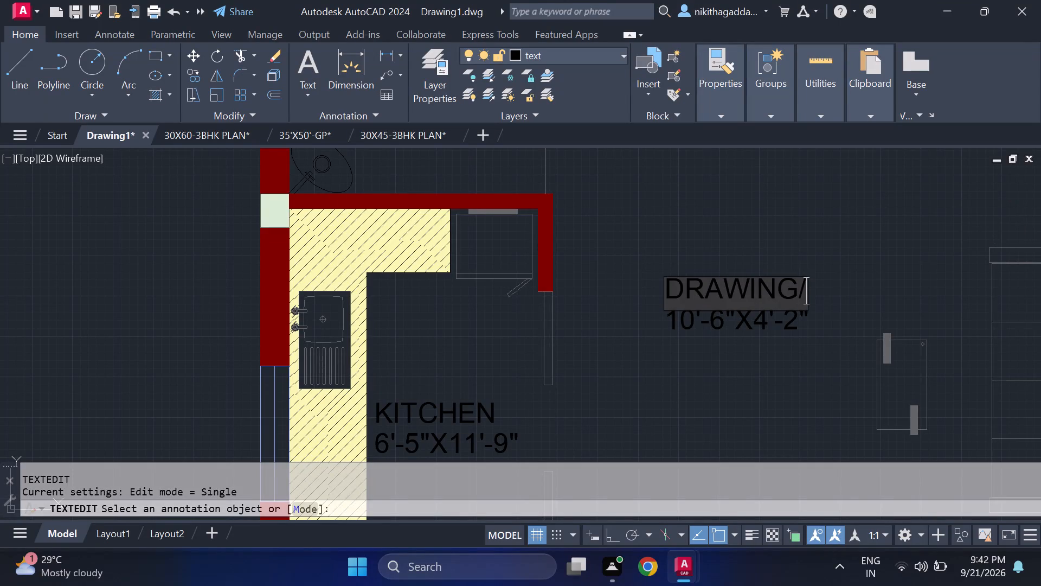
key("BackSpace")
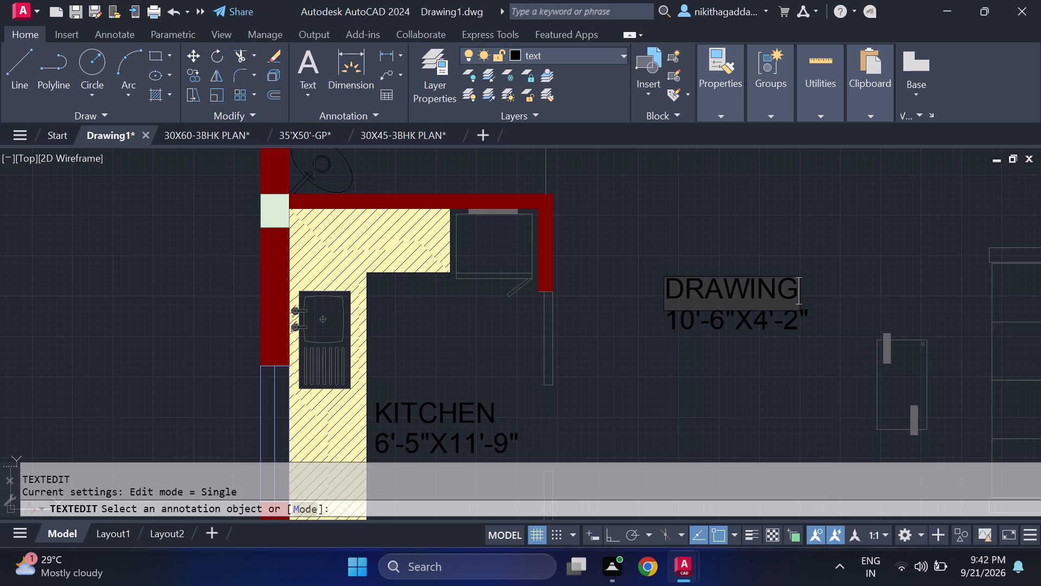
key("space")
type("ROOM")
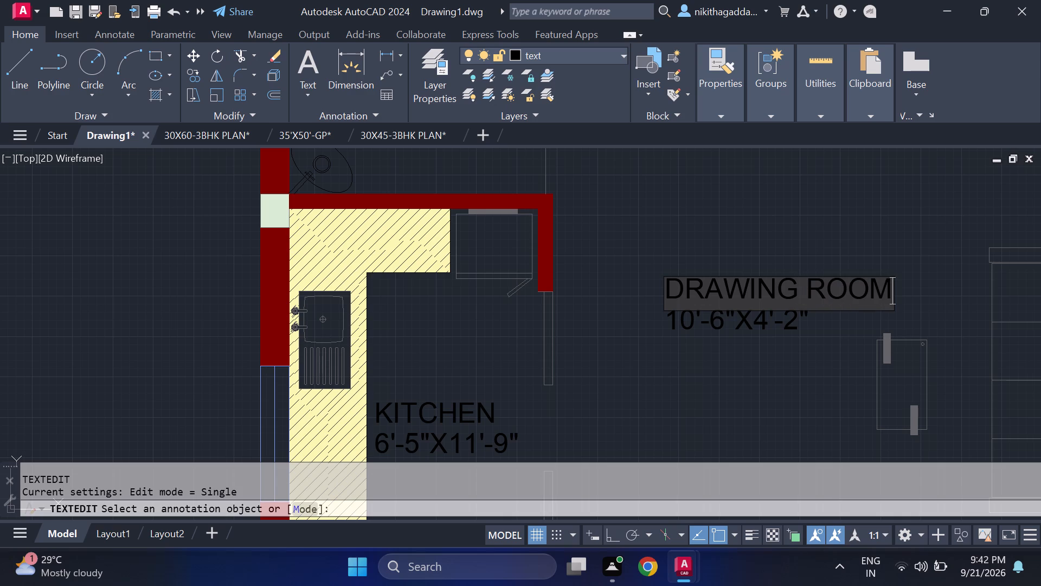
key("Return")
Change the size line under the DRAWING ROOM label to 13'-9"X16'-1".
key("Return")
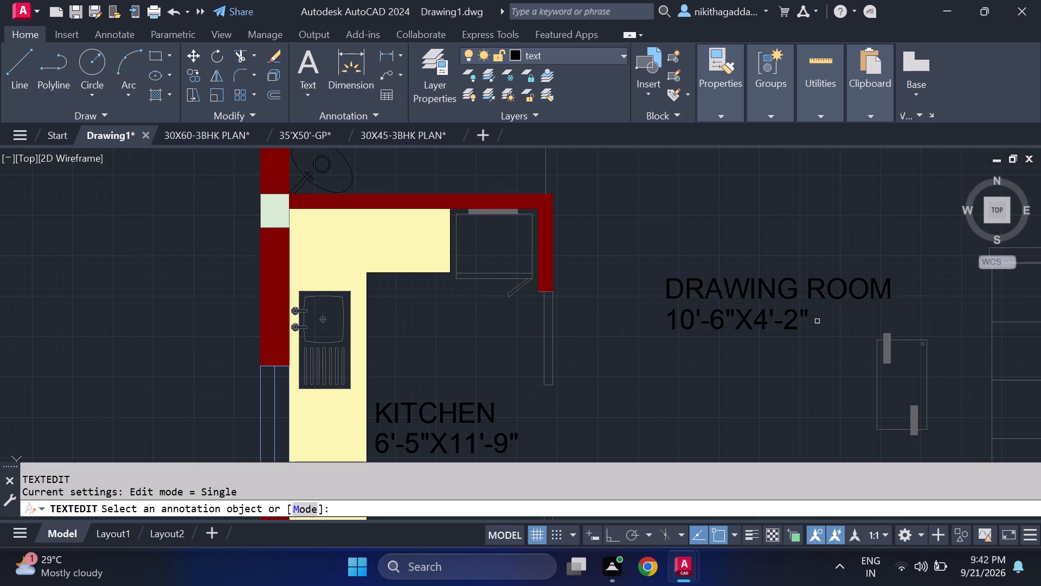
scroll(808, 335, "up", 1)
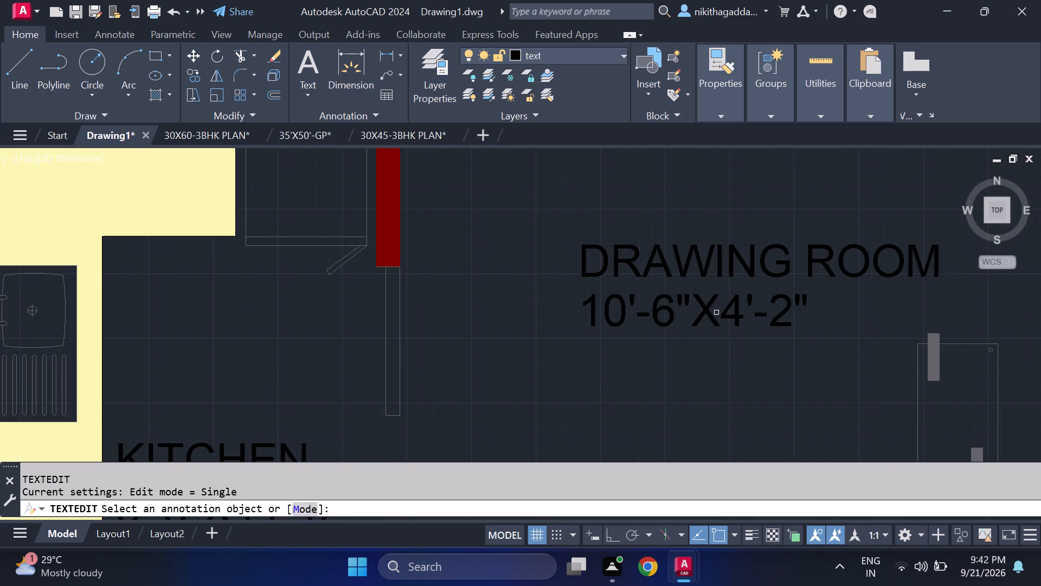
left_click(703, 305)
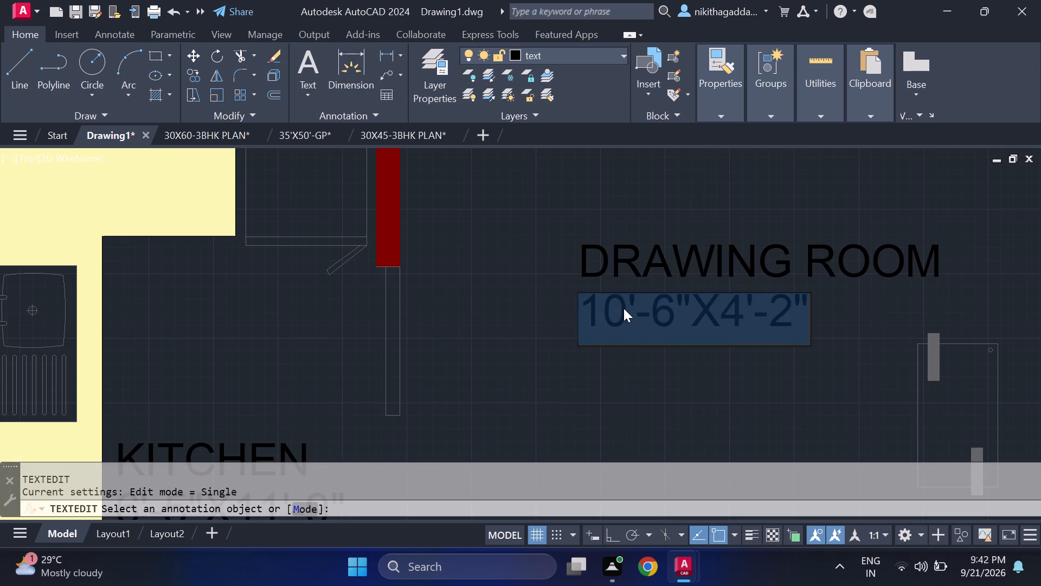
left_click(624, 307)
key("BackSpace")
key("3")
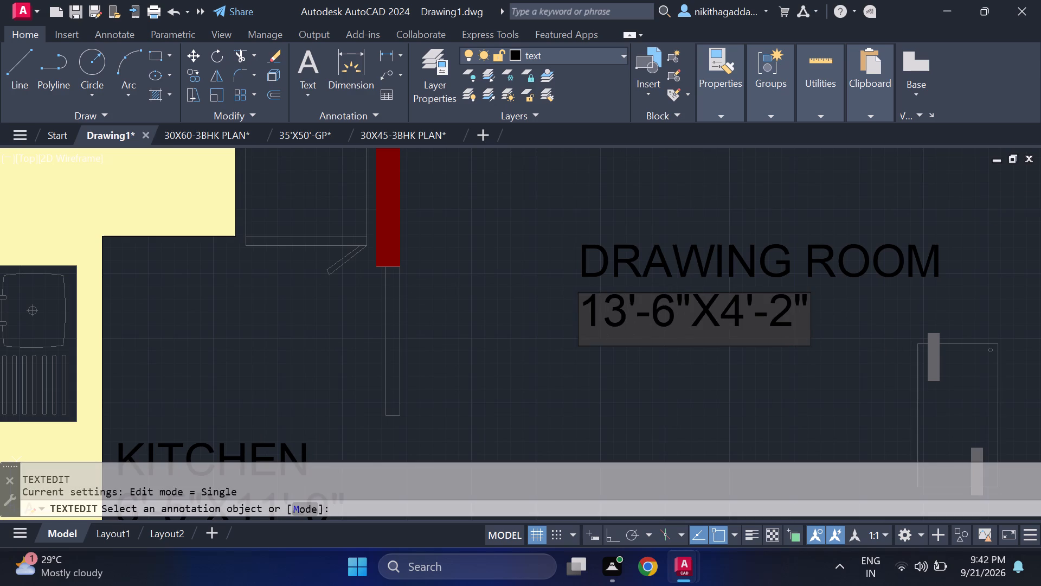
left_click(674, 308)
key("BackSpace")
key("9")
left_click(745, 310)
key("BackSpace")
type("16")
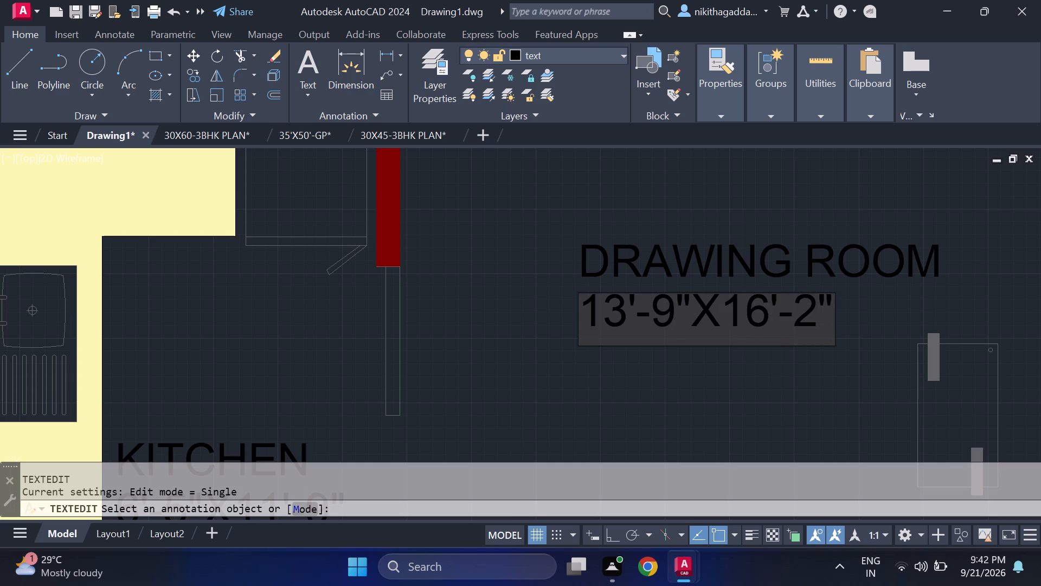
left_click(815, 317)
key("backslash")
key("BackSpace")
key("BackSpace")
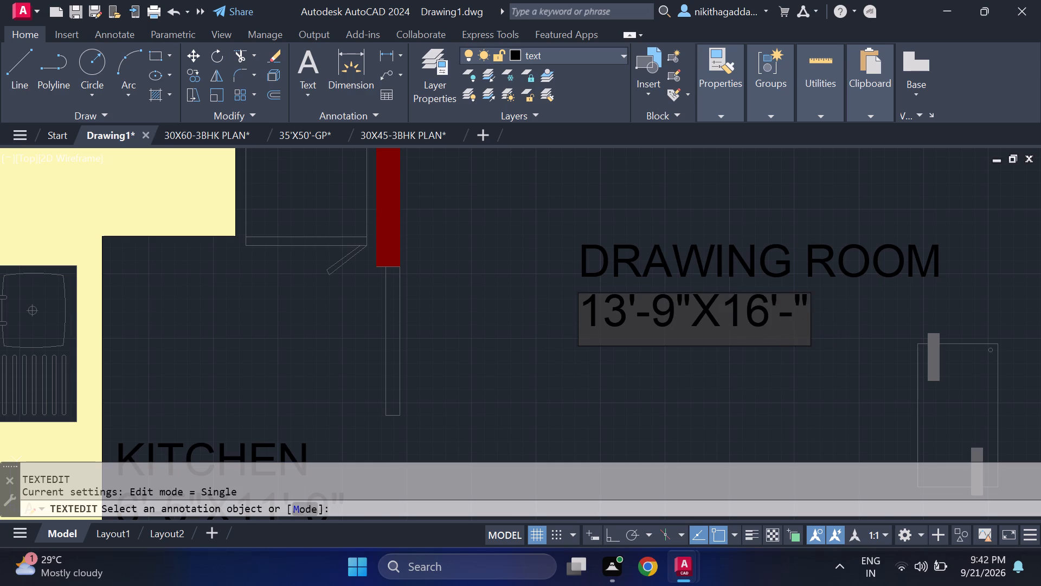
key("1")
key("Return")
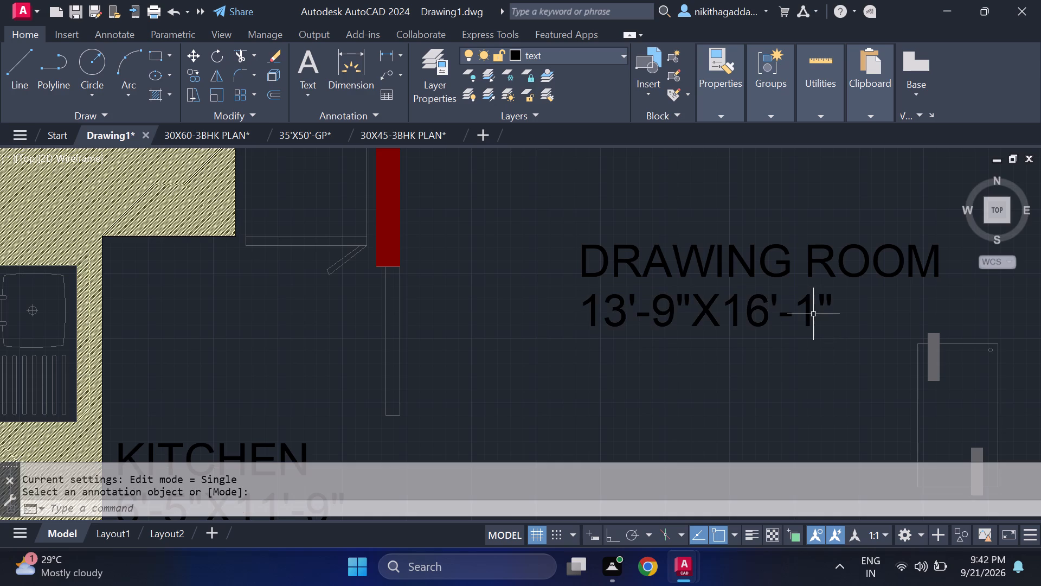
Move the 13'-9"X16'-1" size line down from the DRAWING ROOM label, leaving room for another text line between them.
scroll(819, 315, "down", 3)
middle_click_drag(812, 334, 768, 317)
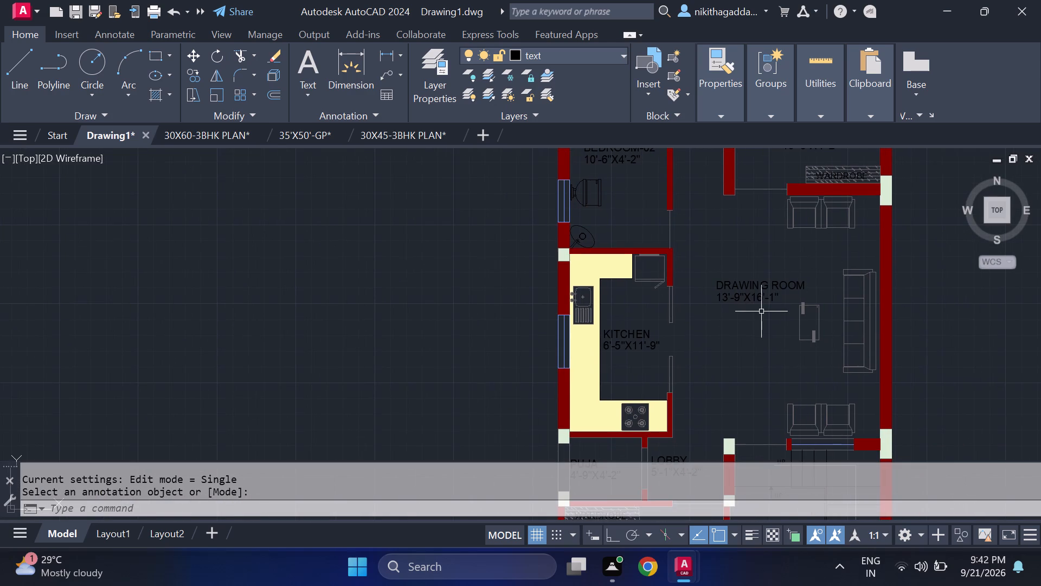
scroll(783, 300, "up", 2)
left_click_drag(780, 282, 773, 282)
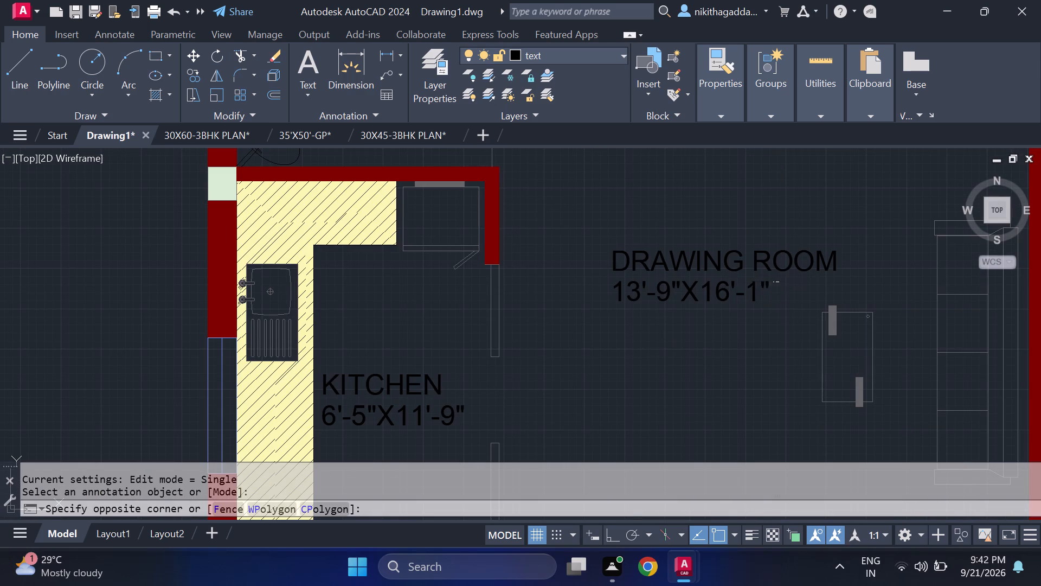
left_click(597, 324)
key("m")
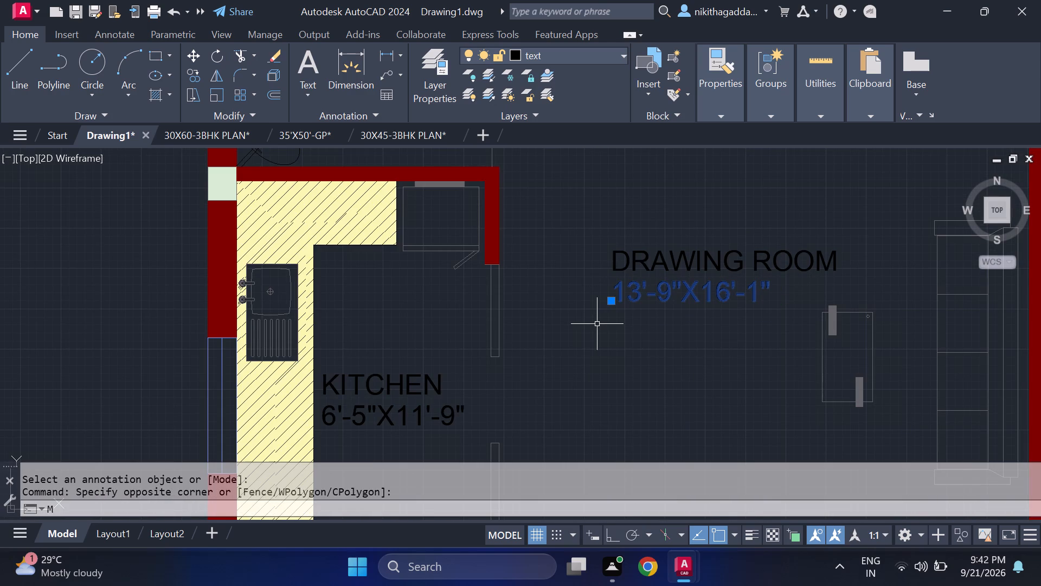
key("Return")
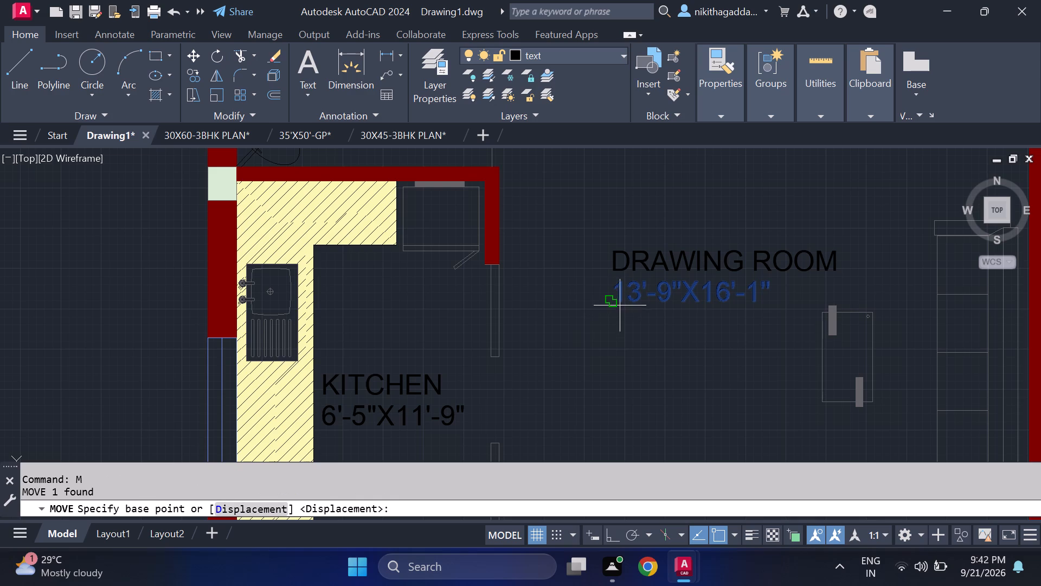
left_click(620, 305)
left_click(620, 336)
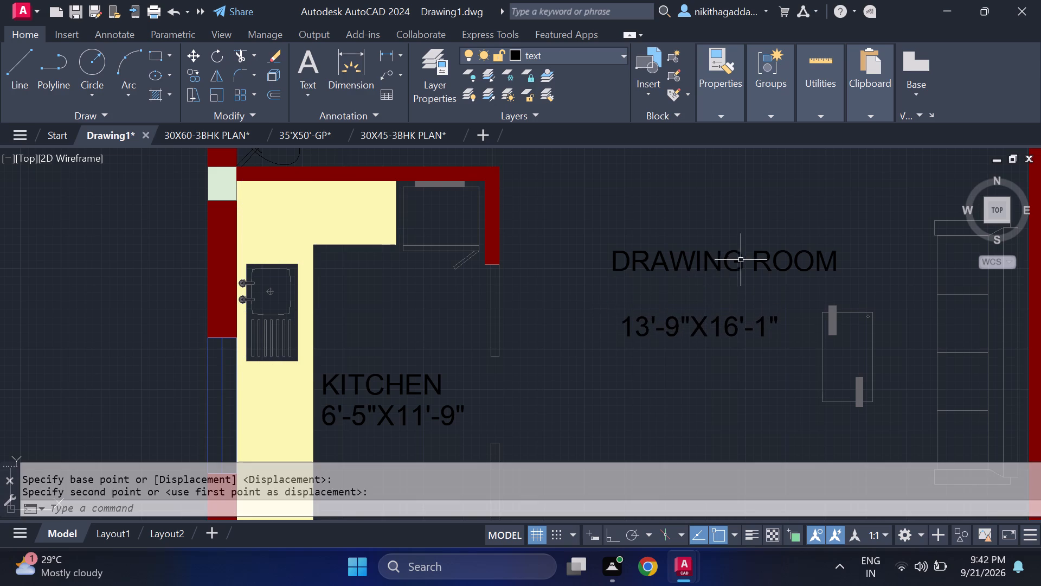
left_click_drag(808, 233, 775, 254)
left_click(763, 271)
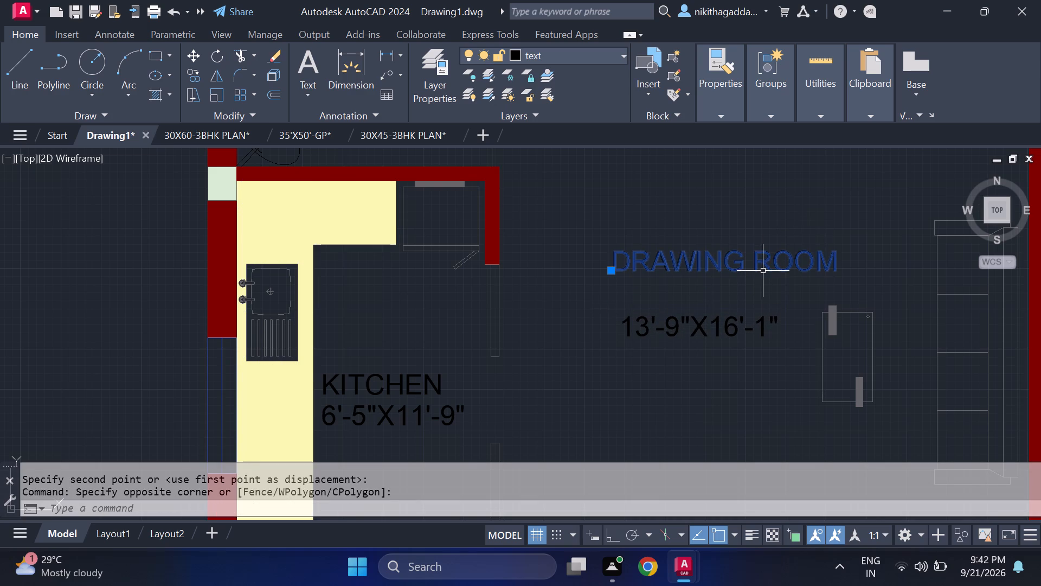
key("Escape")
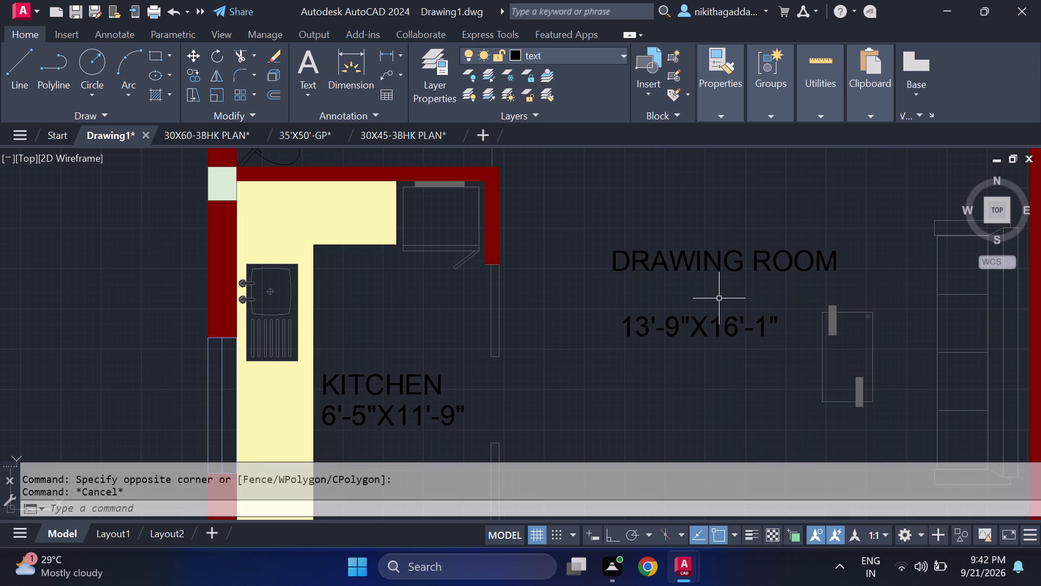
Copy the 13'-9"X16'-1" size line into the gap directly beneath the DRAWING ROOM label.
left_click_drag(715, 300, 710, 309)
left_click(608, 352)
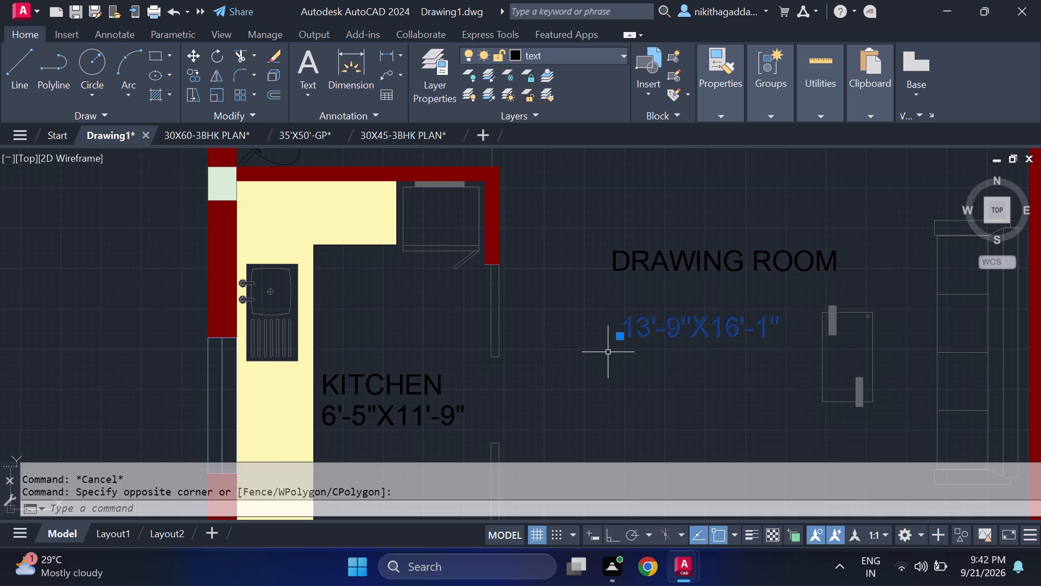
type("CO")
key("Return")
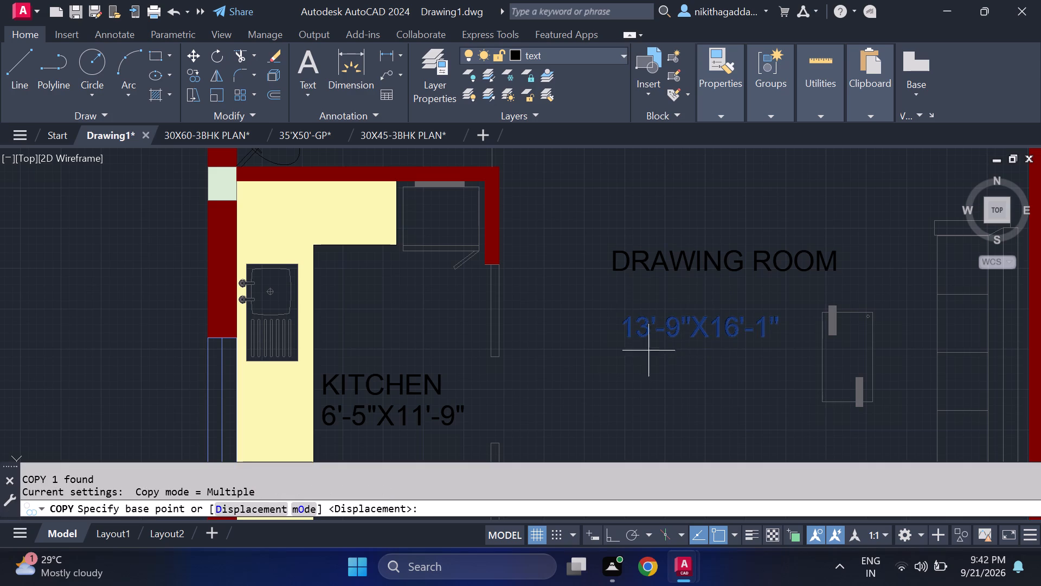
left_click(631, 341)
scroll(627, 302, "up", 2)
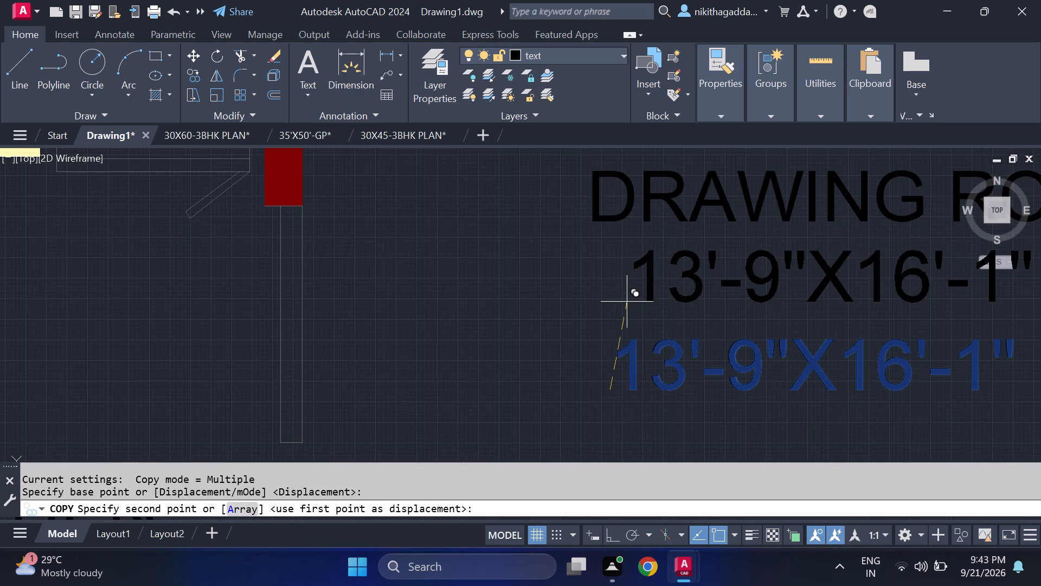
left_click(621, 303)
key("Escape")
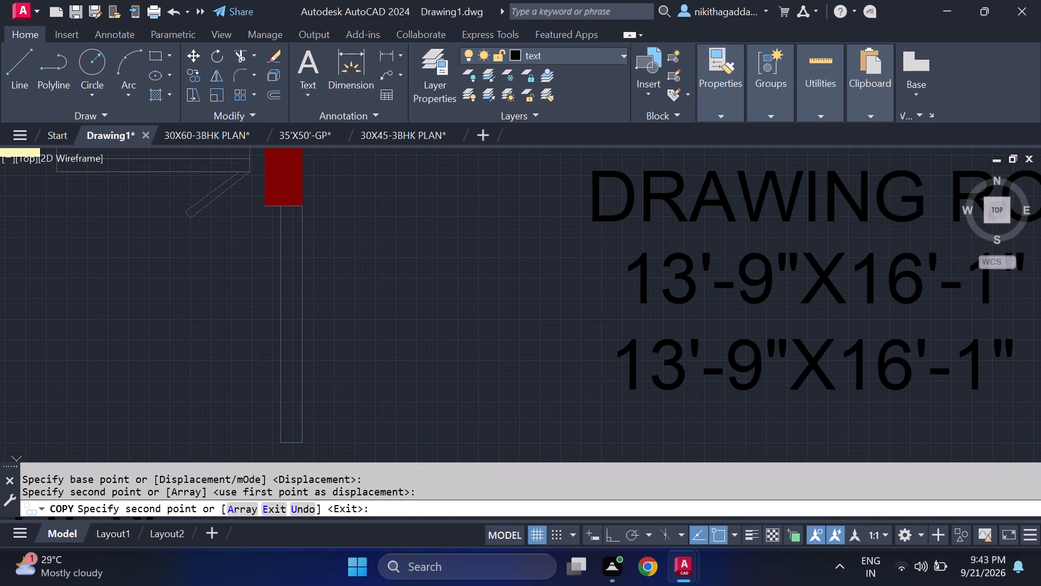
Replace the text of the copied line directly beneath DRAWING ROOM with DINING.
double_click(698, 280)
double_click(684, 278)
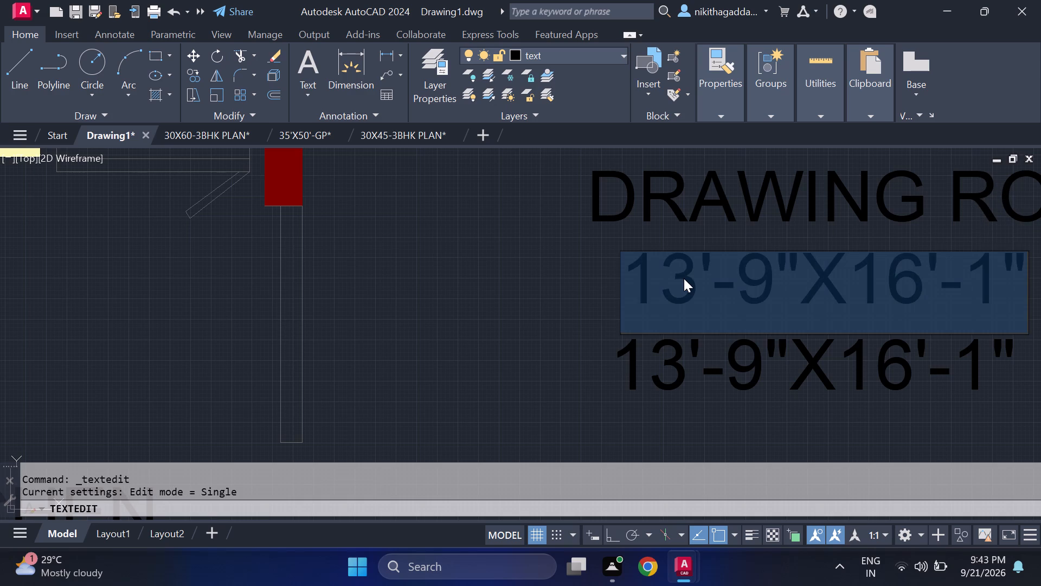
key("Delete")
type("DINING")
key("Return")
Add a plus sign before DINING so the line under DRAWING ROOM reads +DINING.
key("Return")
scroll(684, 278, "down", 4)
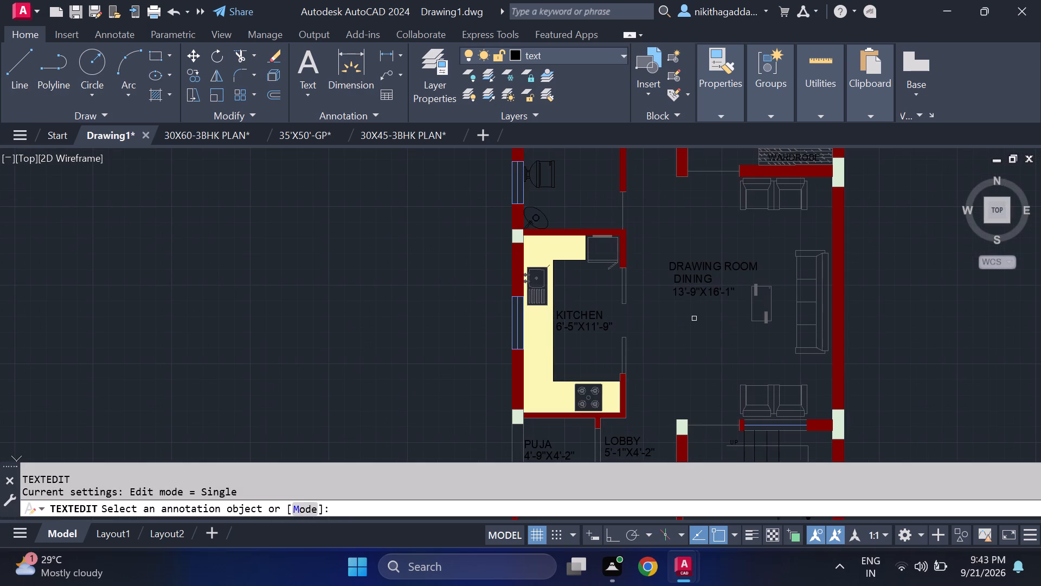
middle_click_drag(697, 308, 665, 434)
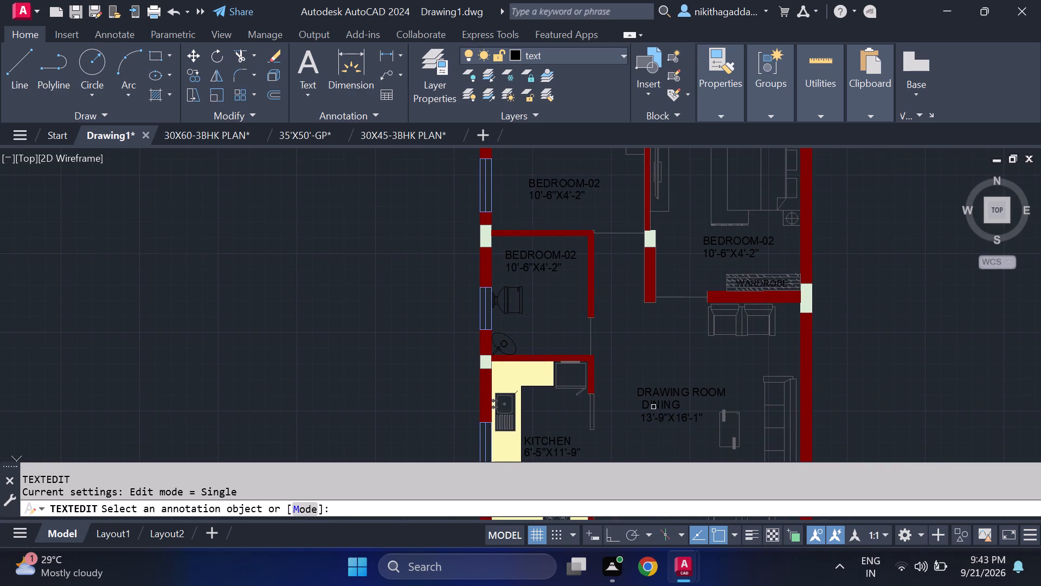
scroll(655, 407, "up", 2)
left_click(651, 405)
left_click(627, 406)
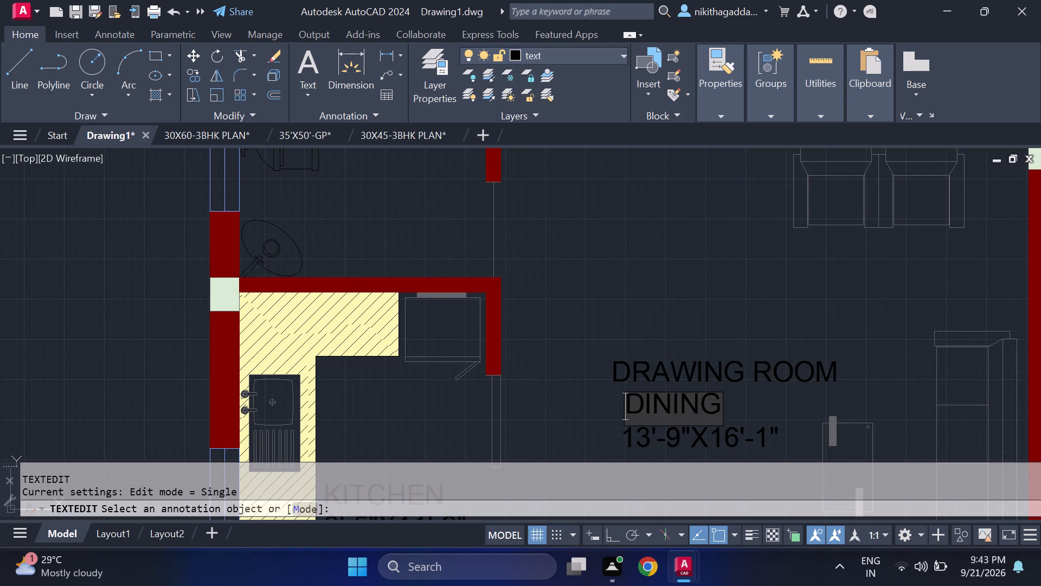
key("shift+plus")
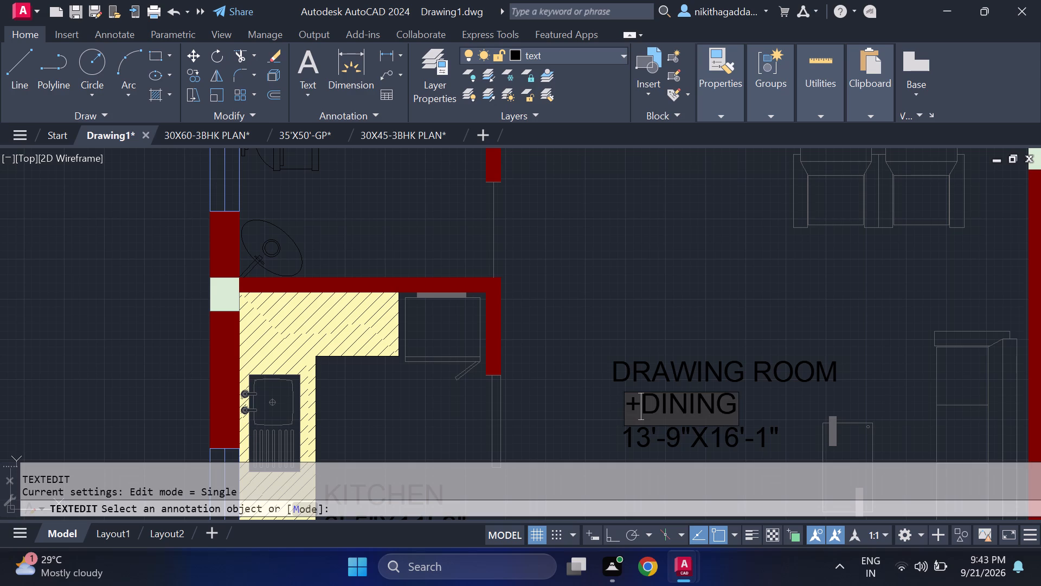
key("Return")
Rename the copied BEDROOM-02 label in the room with the toilet fixtures, above the kitchen, as TOILET.
key("Return")
scroll(593, 310, "down", 2)
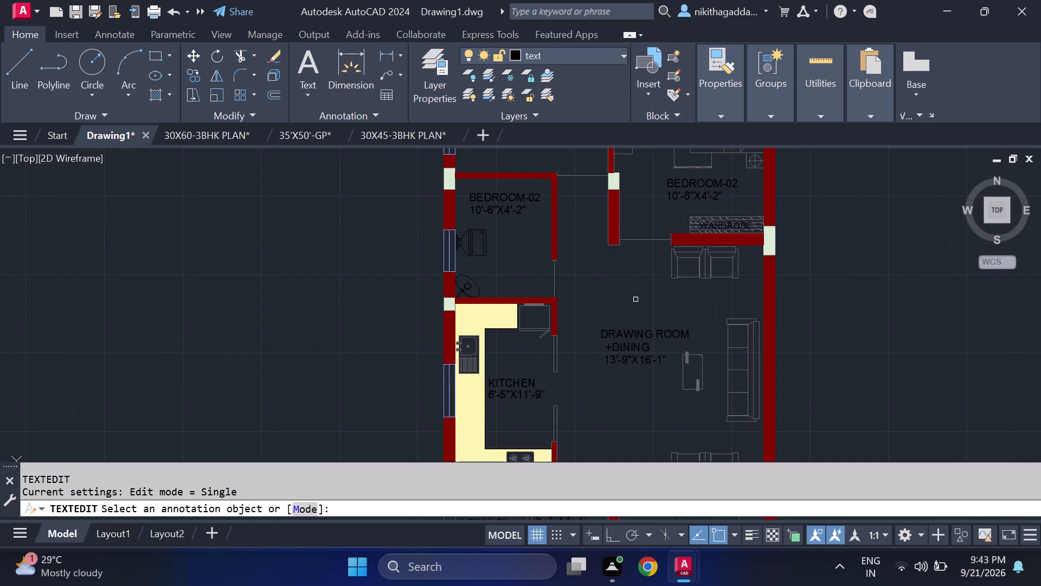
middle_click_drag(637, 300, 663, 377)
scroll(531, 295, "up", 2)
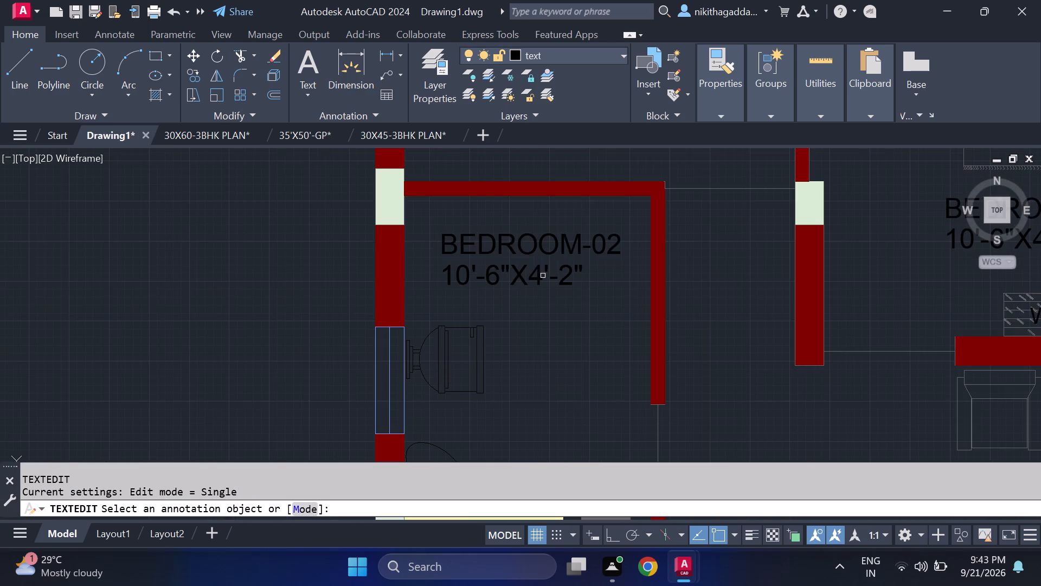
left_click(552, 248)
key("Delete")
type("TOILET")
key("Return")
key("Return")
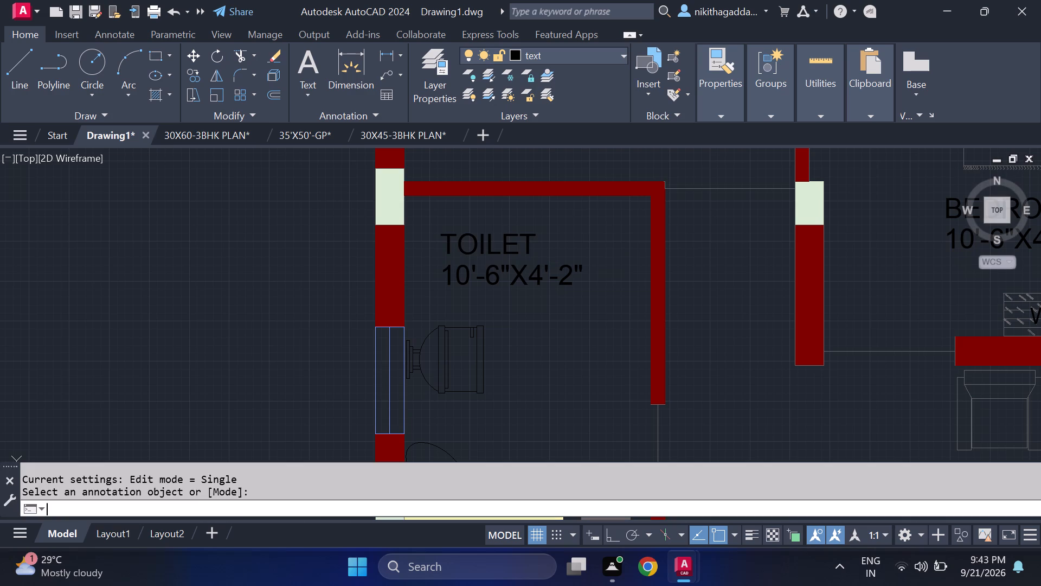
Change the size line under the TOILET label to 6'-5"X7'-11".
scroll(490, 311, "up", 2)
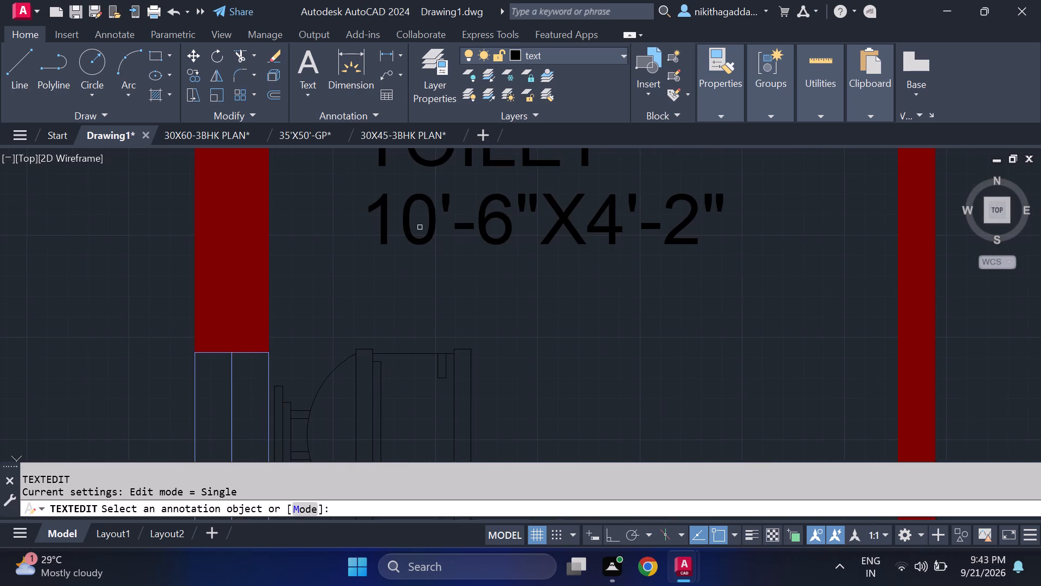
left_click(432, 212)
left_click(441, 219)
key("BackSpace")
key("BackSpace")
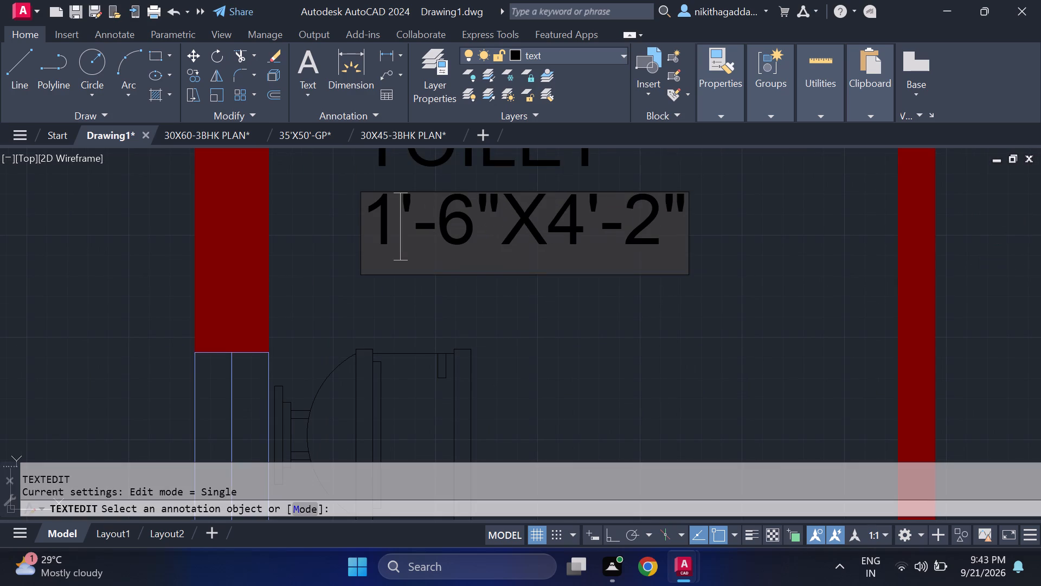
key("6")
left_click(471, 226)
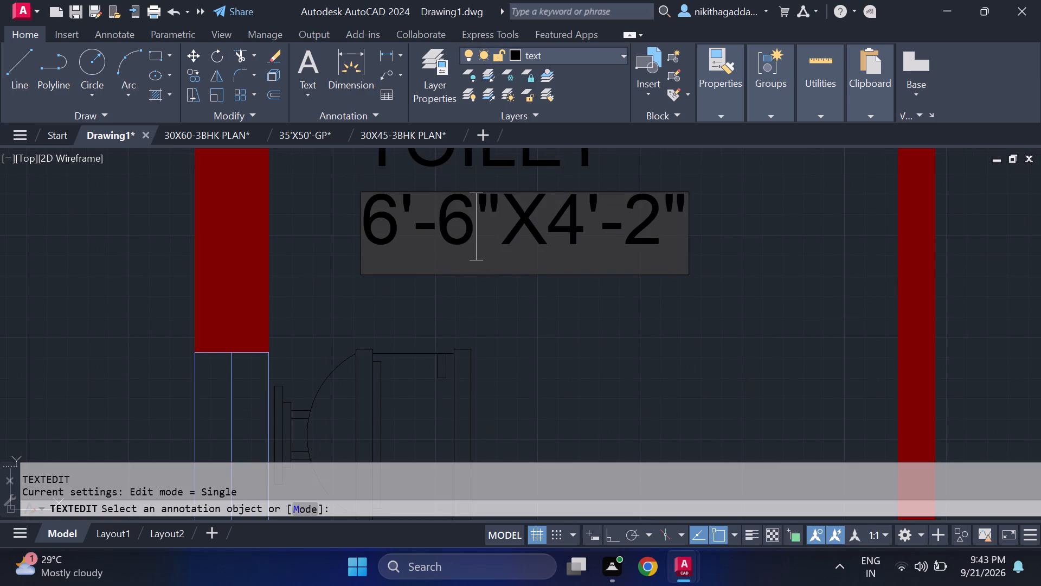
key("BackSpace")
key("6")
key("BackSpace")
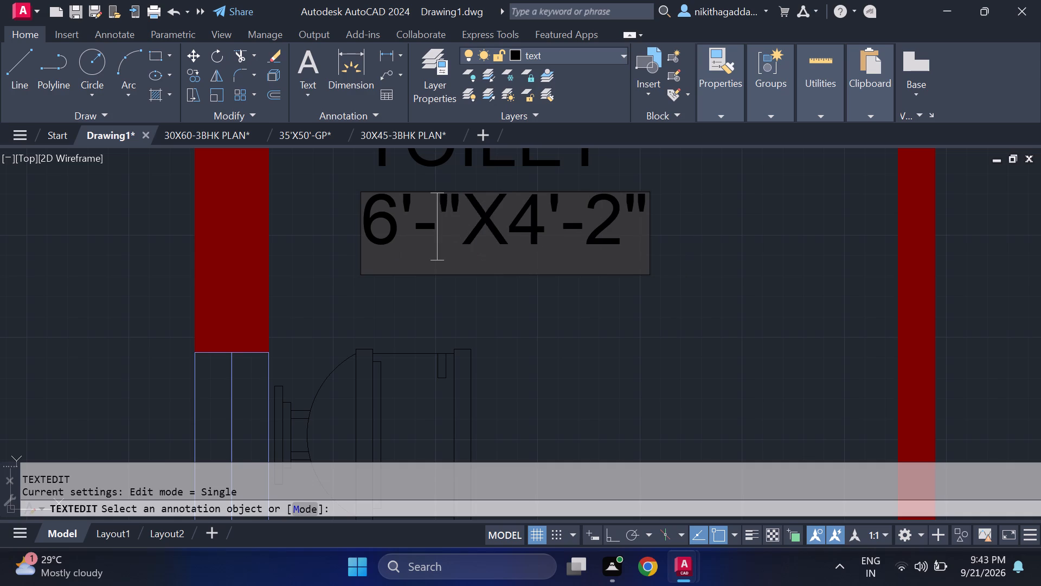
key("5")
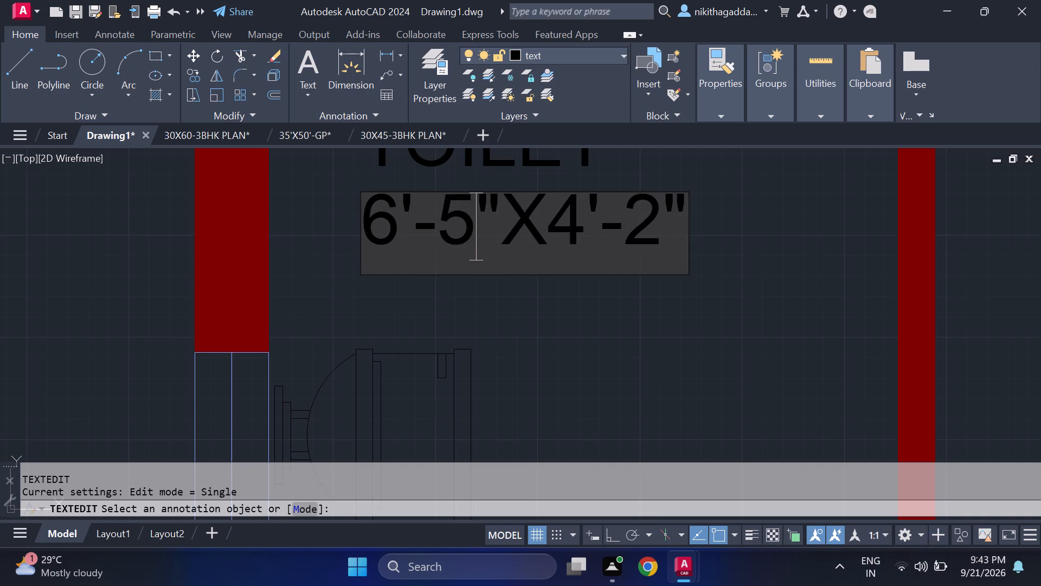
left_click(582, 222)
key("BackSpace")
key("7")
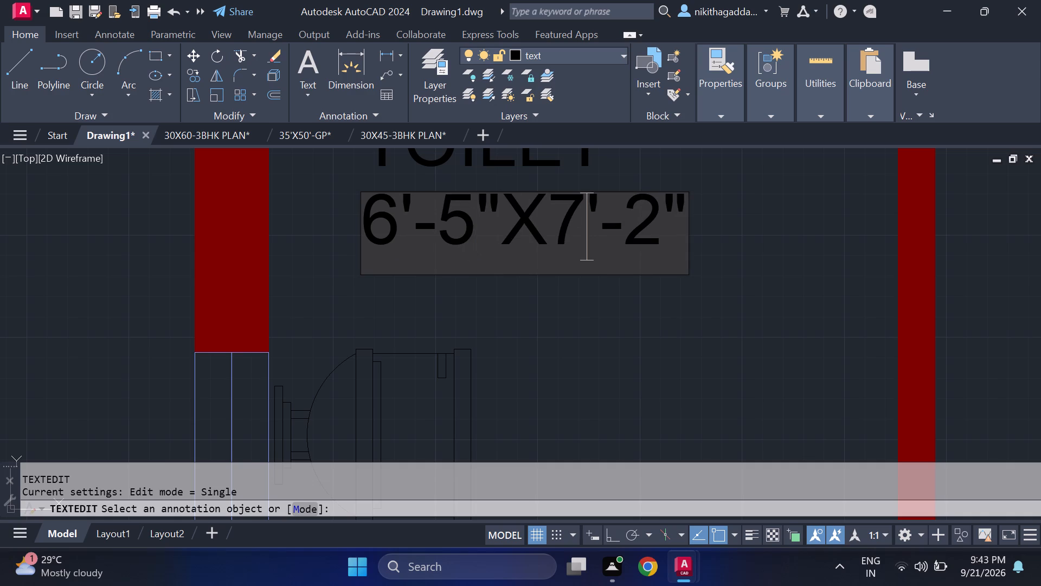
left_click(658, 224)
key("BackSpace")
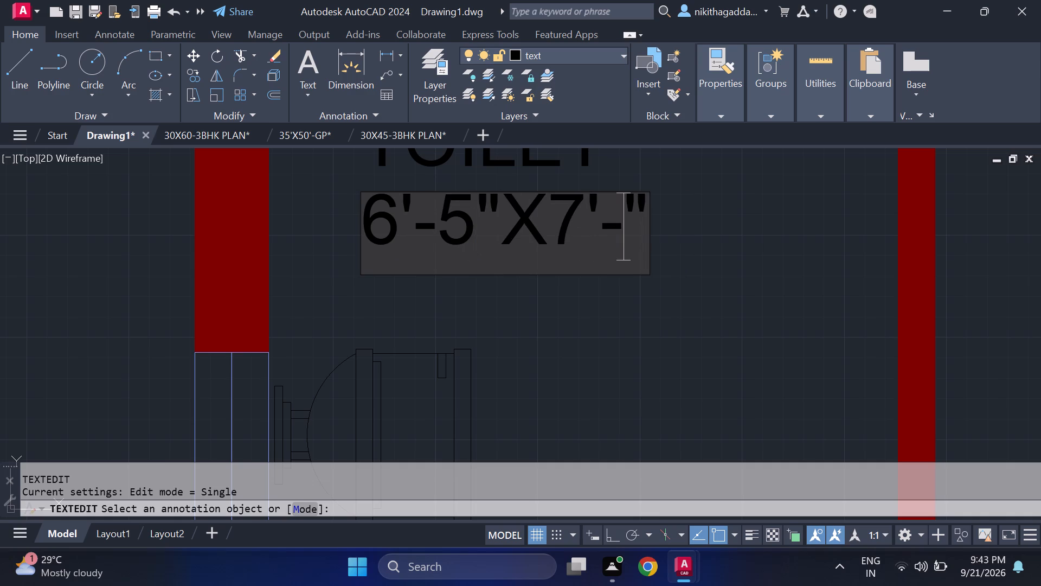
type("11")
key("Return")
Rename the BEDROOM-02 label above the wardrobe next to the drawing room as M.BEDROOM.
key("Return")
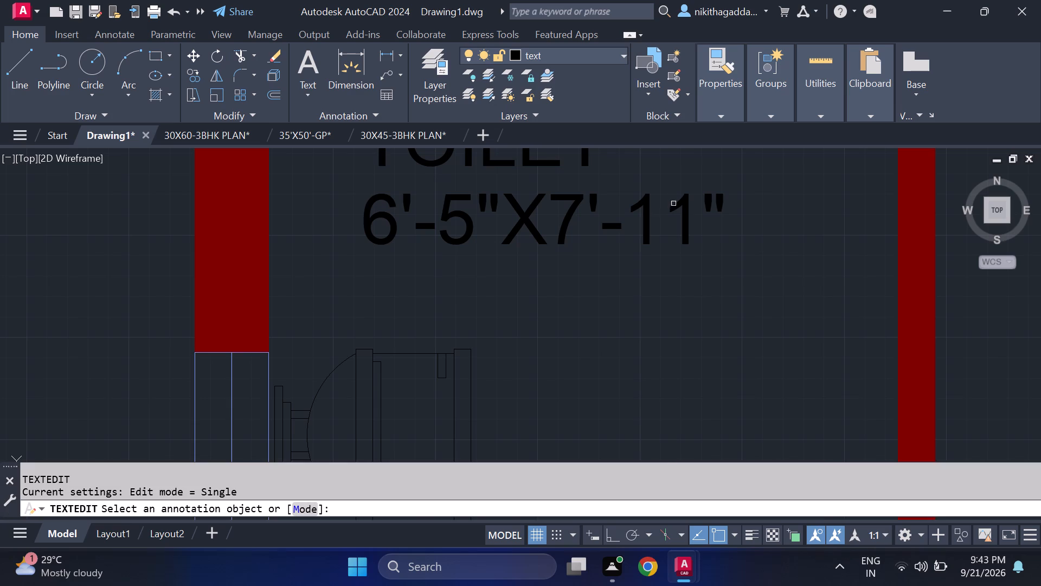
scroll(669, 205, "down", 3)
middle_click_drag(721, 215, 524, 342)
scroll(677, 243, "down", 1)
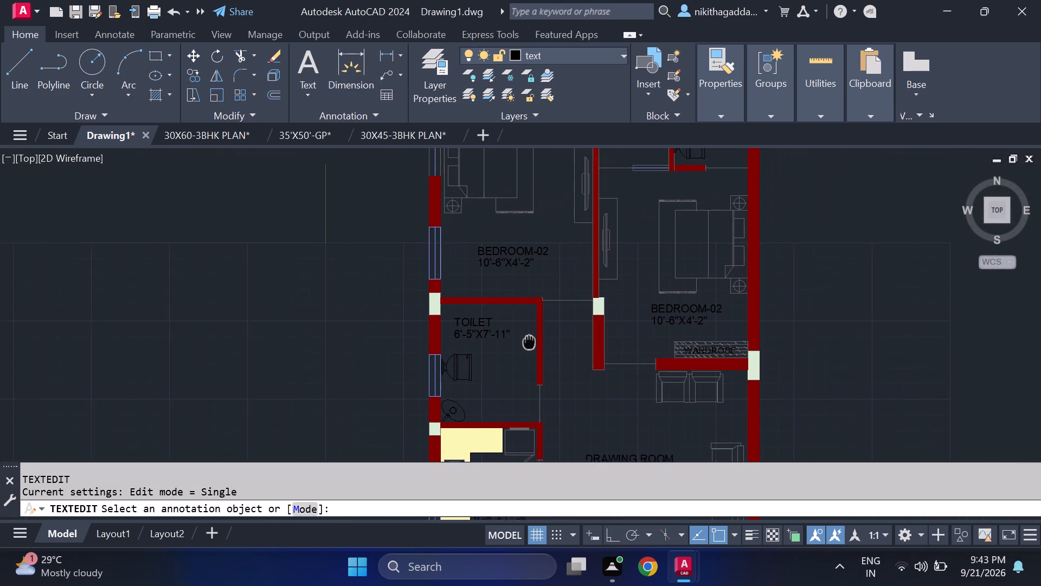
middle_click_drag(524, 342, 465, 316)
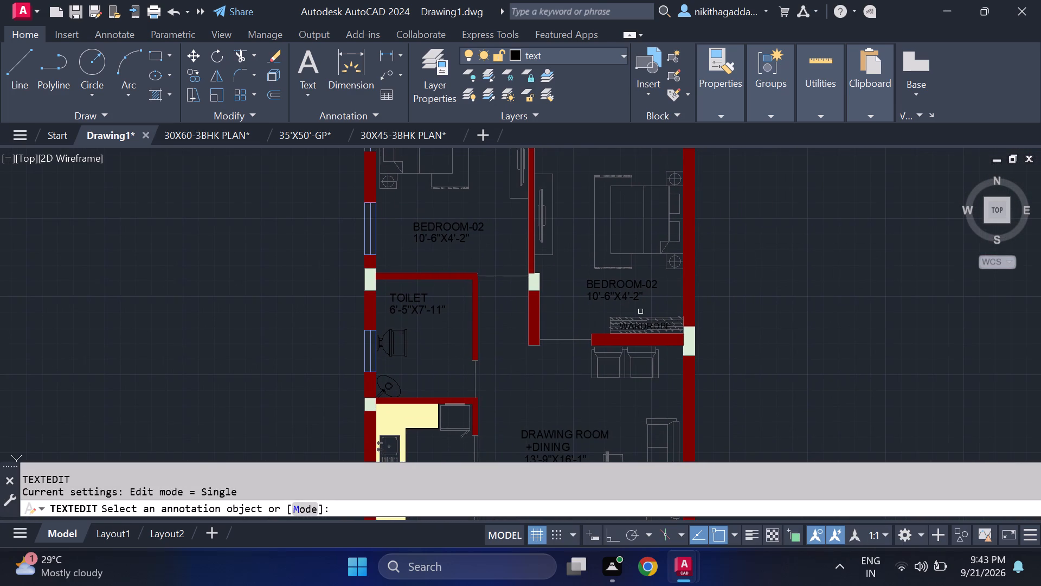
scroll(641, 310, "up", 3)
left_click(500, 195)
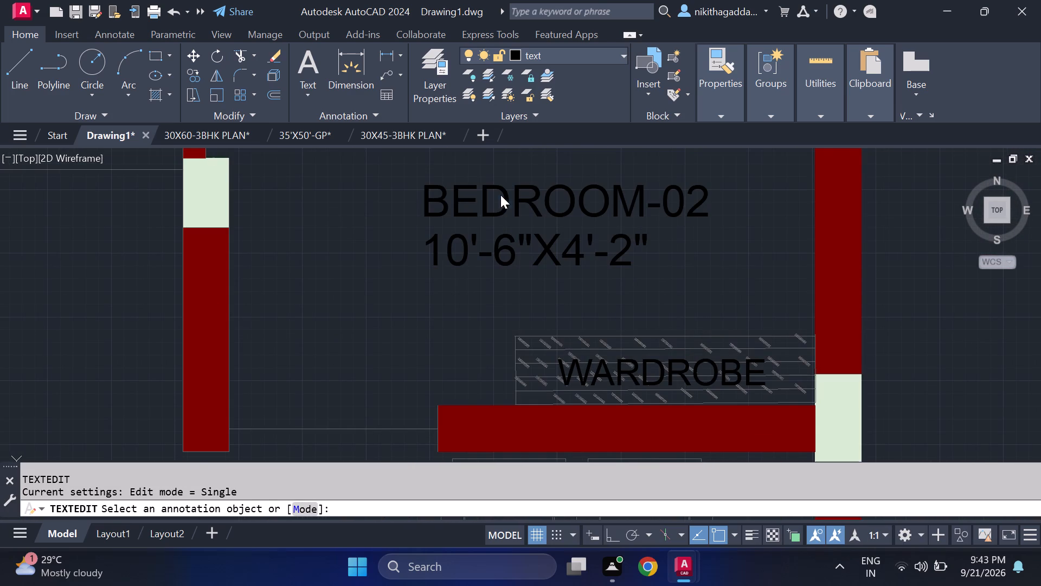
scroll(473, 198, "up", 2)
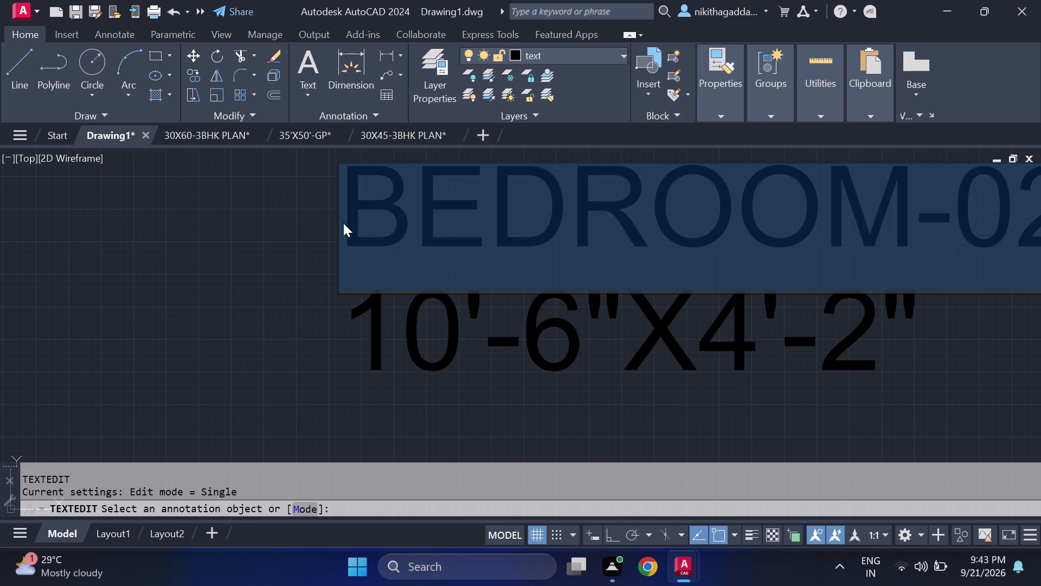
left_click(343, 223)
type("M.")
scroll(368, 207, "down", 2)
left_click(692, 211)
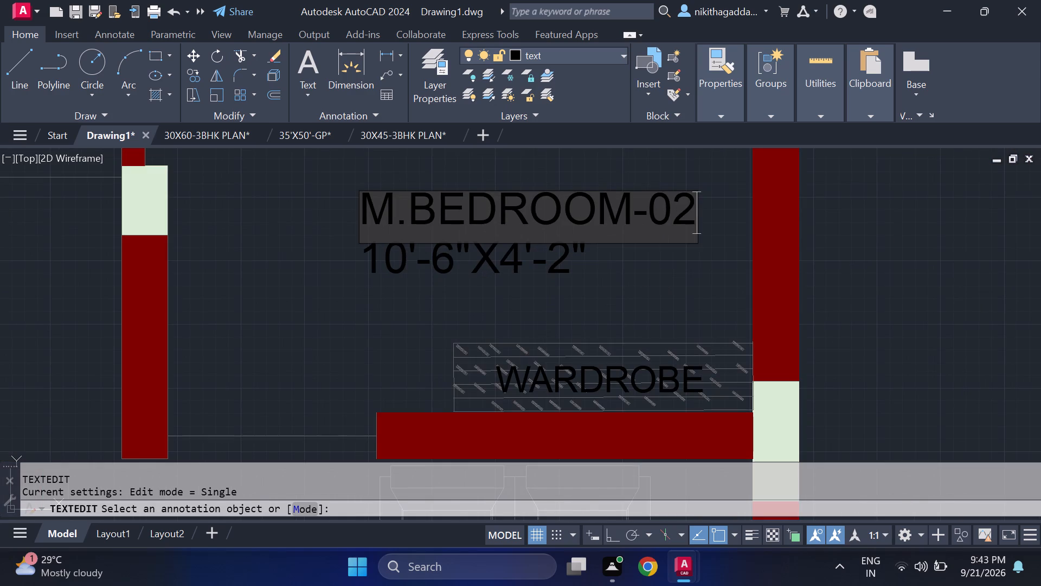
key("BackSpace")
key("BackSpace")
key("BackSpace")
key("Return")
Change the size line under the M.BEDROOM label to 10'X12'-6".
key("Return")
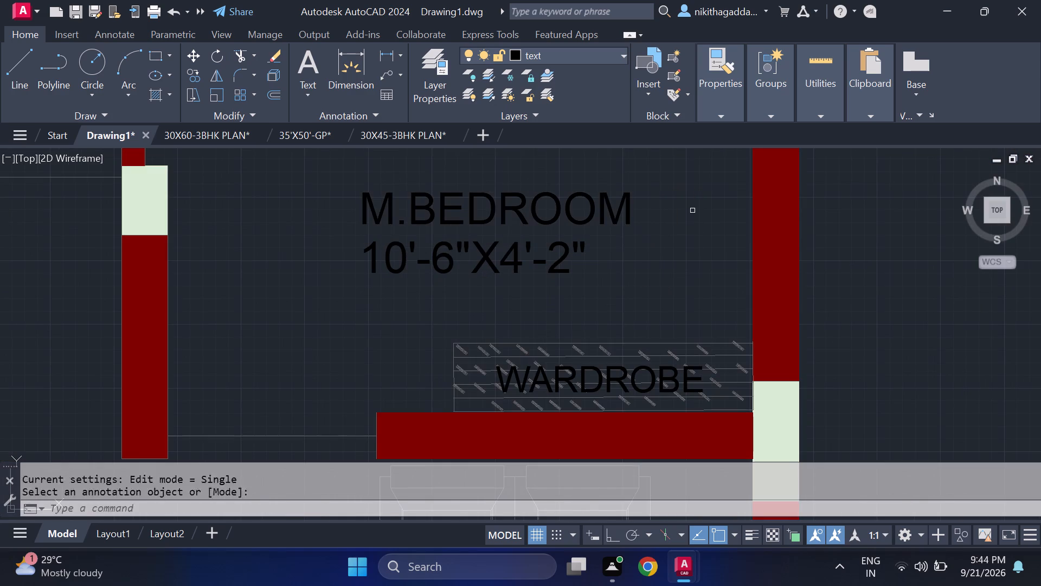
scroll(569, 221, "up", 1)
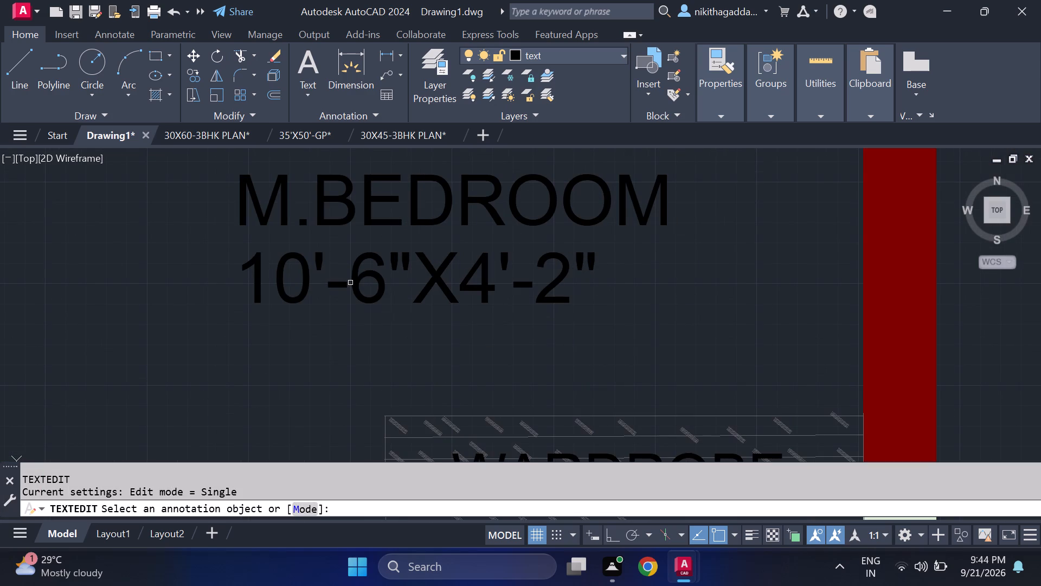
left_click(372, 284)
left_click(379, 278)
left_click(388, 278)
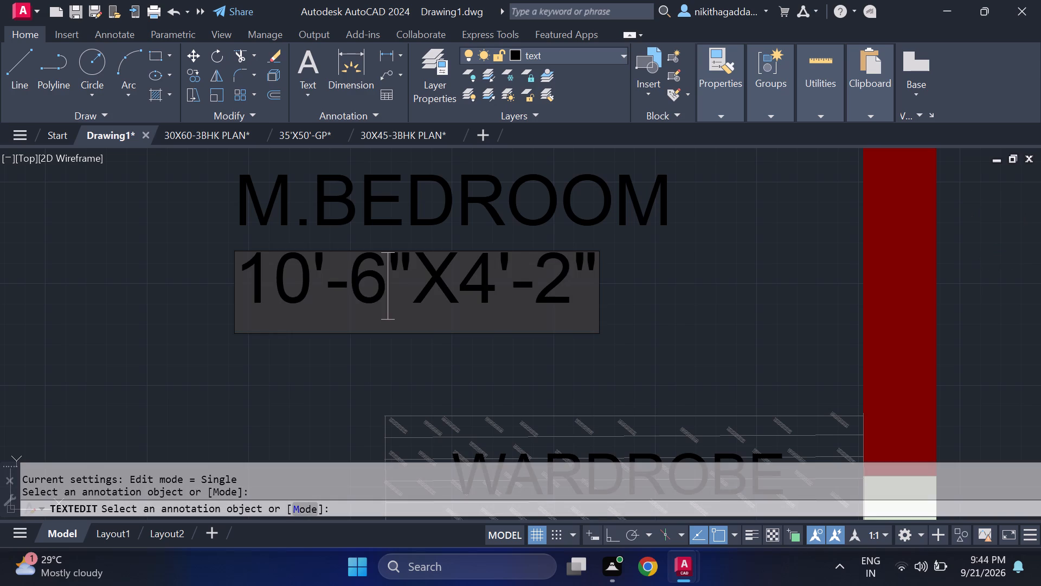
key("BackSpace")
key("BackSpace")
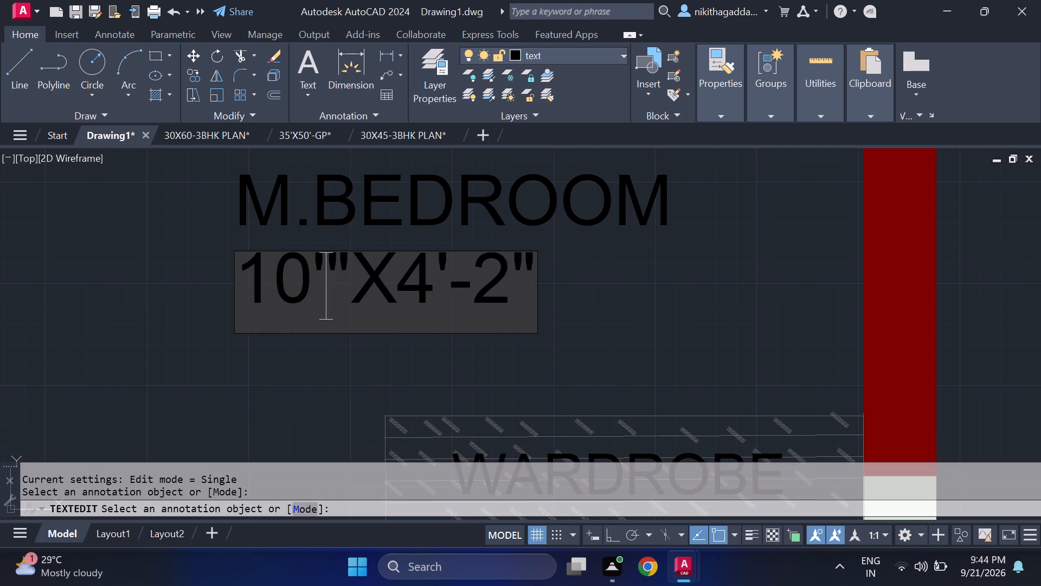
left_click(357, 278)
key("BackSpace")
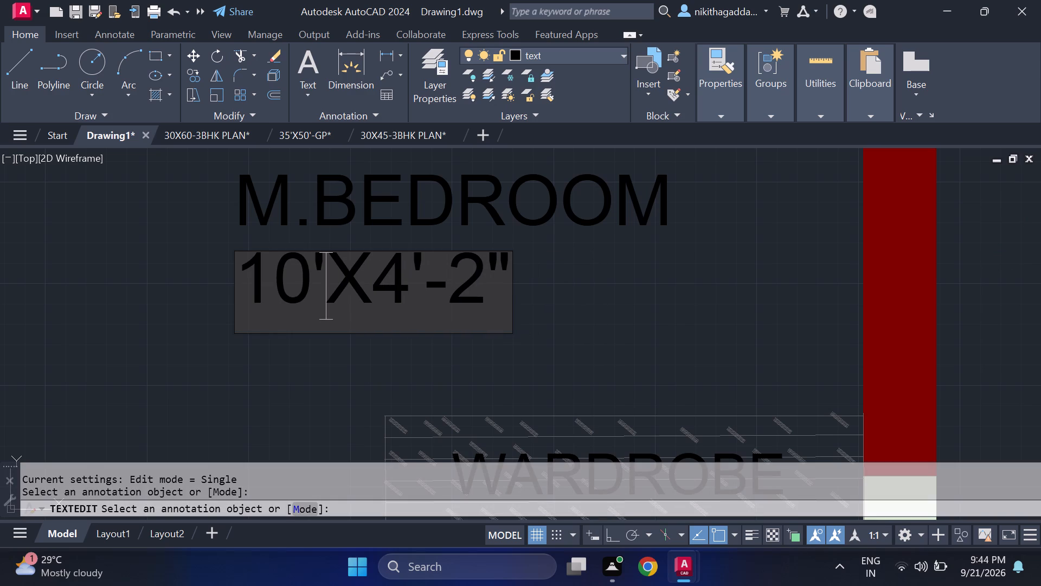
left_click(406, 280)
key("BackSpace")
type("12")
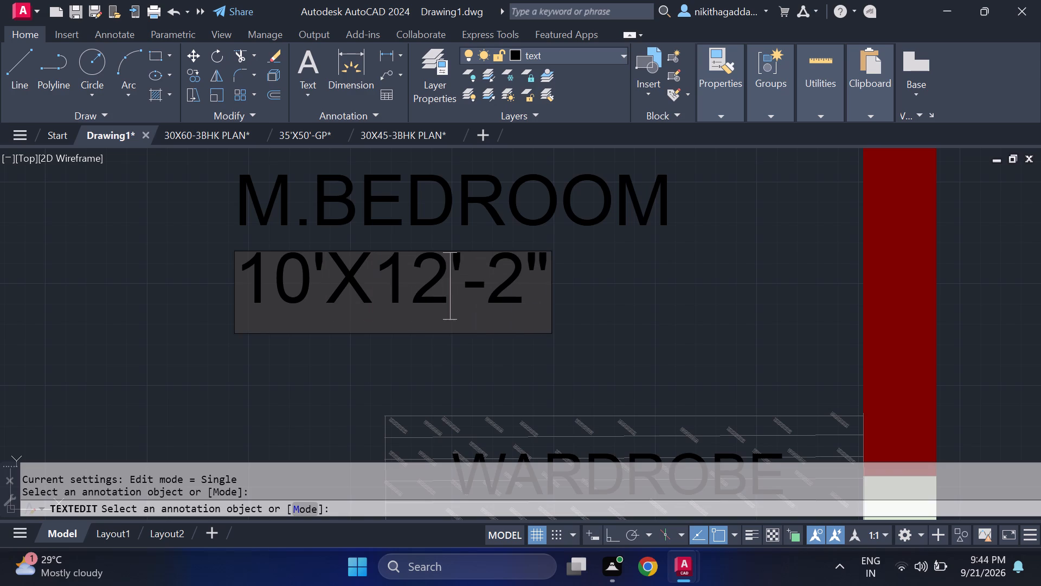
left_click(524, 285)
key("BackSpace")
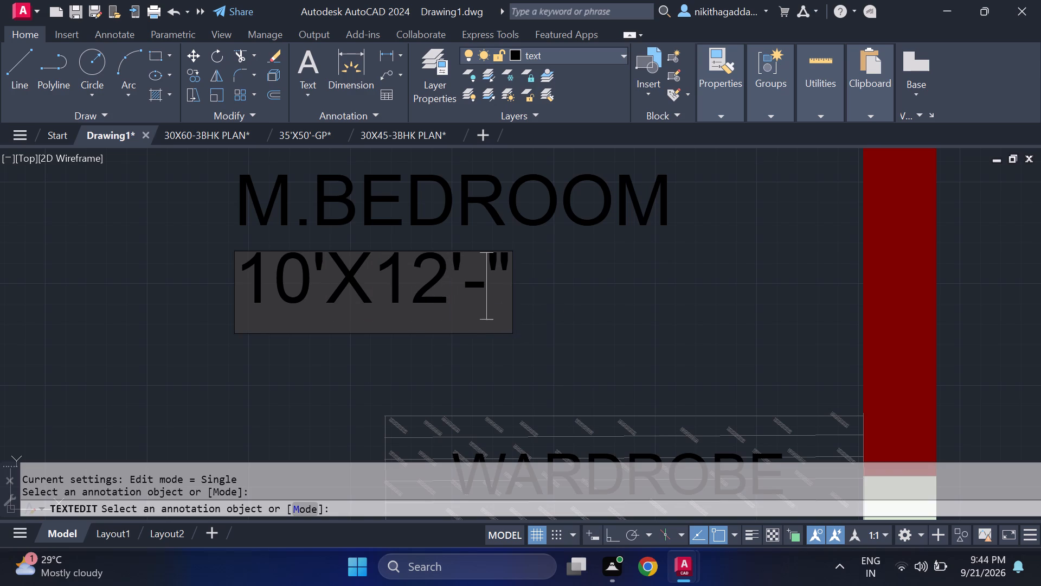
key("6")
key("Return")
Rename the BEDROOM-02 label in the bedroom above the toilet as BEDROOM-01.
key("Return")
scroll(524, 287, "down", 4)
scroll(345, 219, "up", 3)
left_click(338, 207)
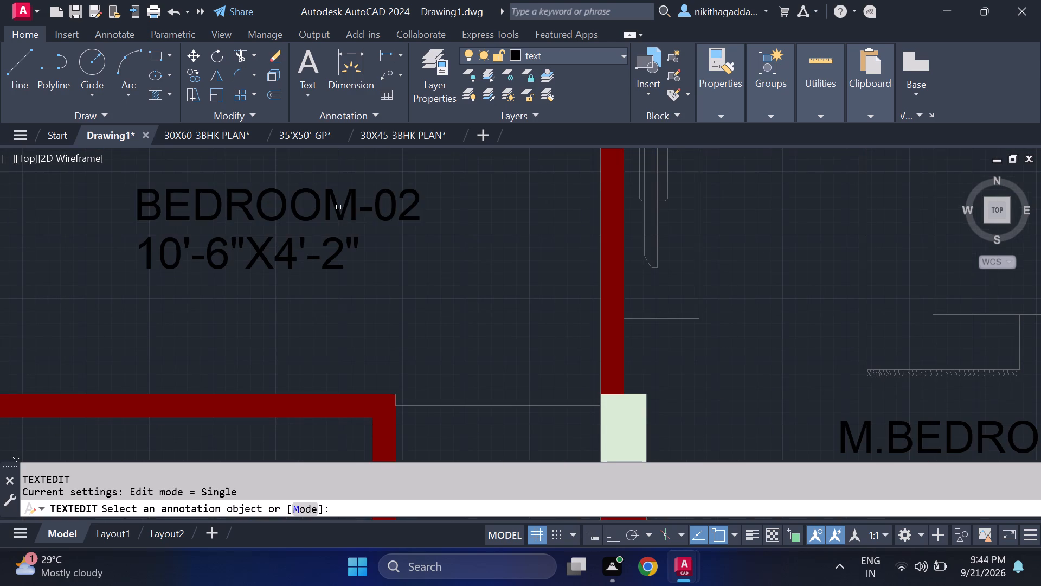
left_click(420, 201)
key("BackSpace")
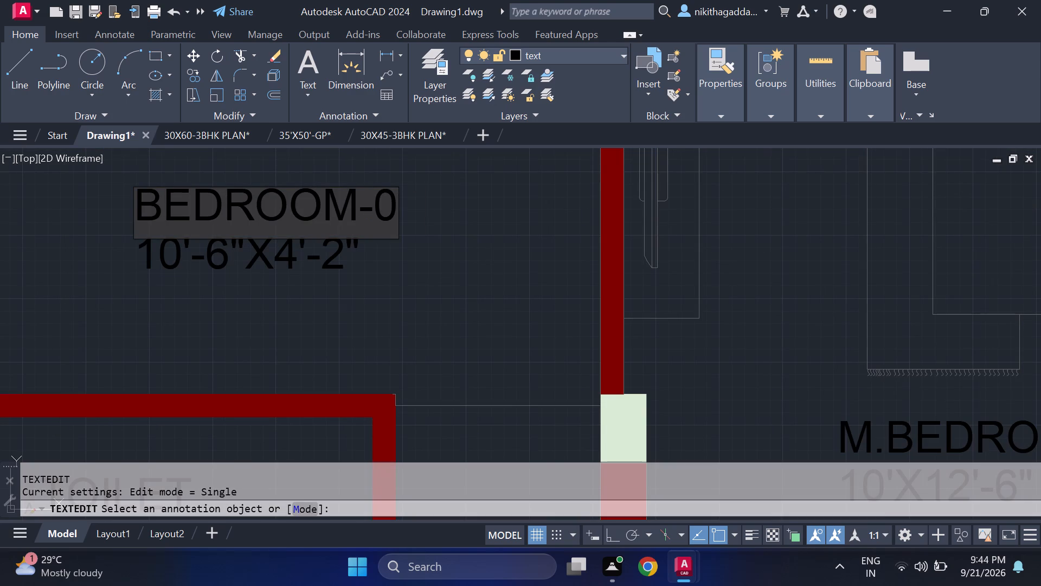
key("1")
key("Return")
Change the size line under the BEDROOM-01 label to 10'-2"X13'-3".
key("Return")
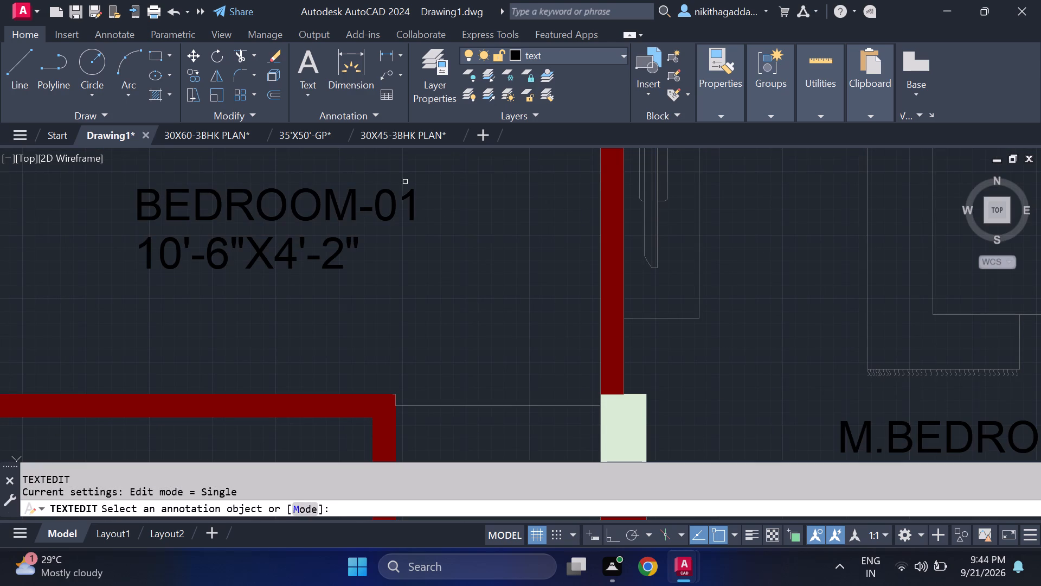
left_click(210, 263)
left_click(224, 256)
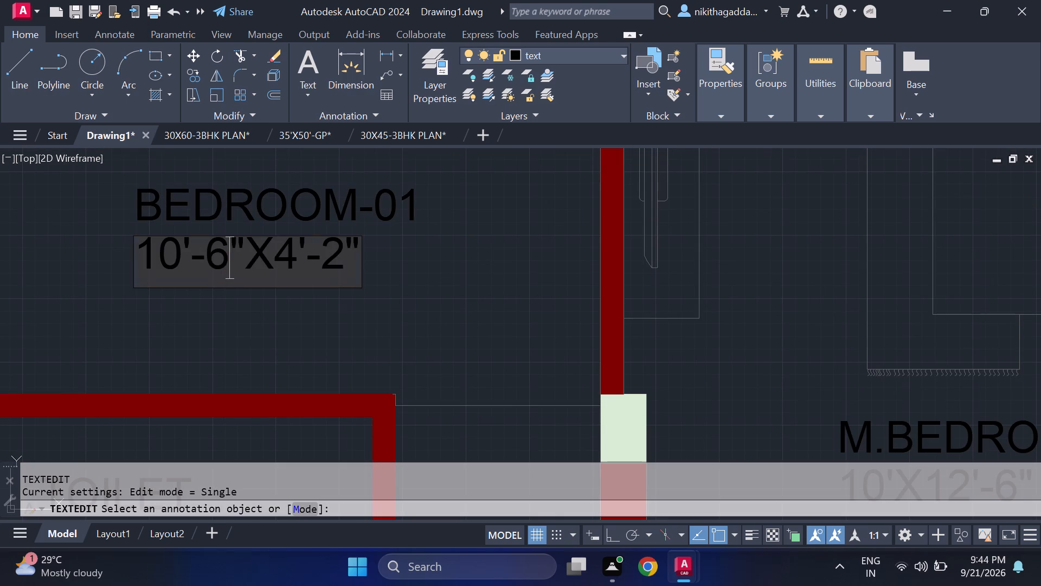
key("BackSpace")
key("2")
left_click(291, 245)
key("BackSpace")
type("13")
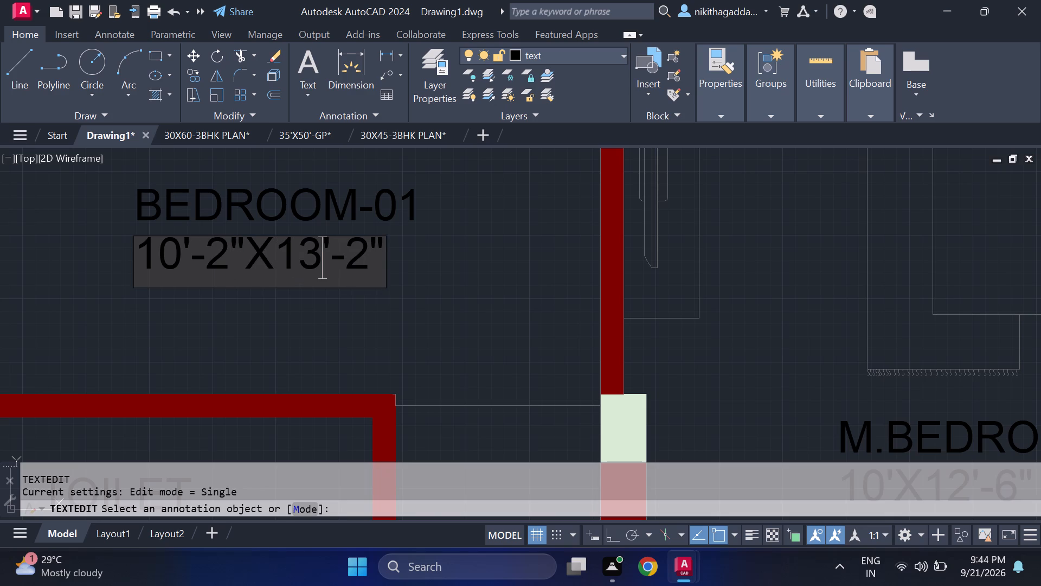
left_click(369, 262)
key("BackSpace")
key("3")
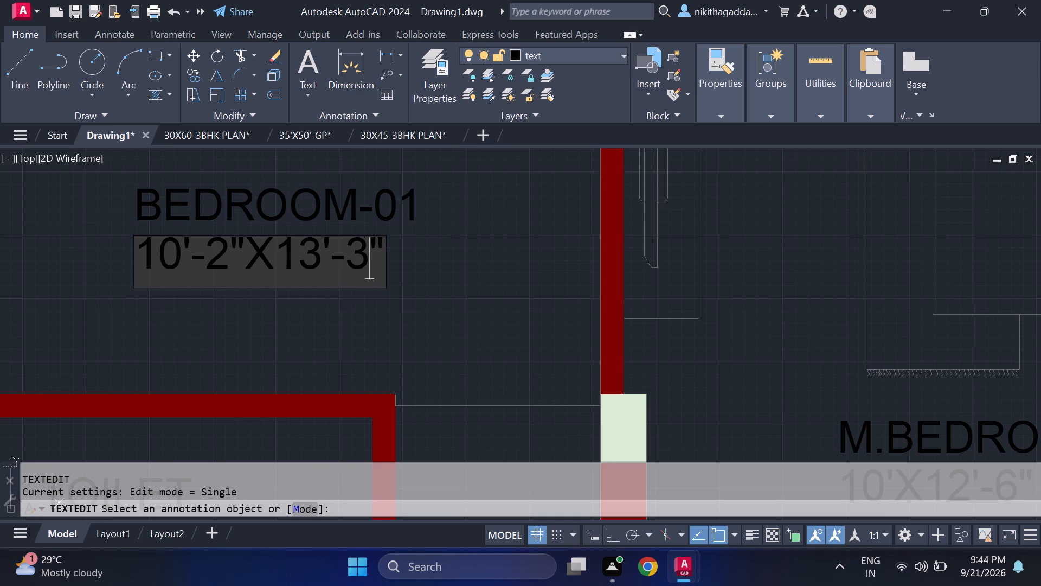
key("Return")
Look over the room names and sizes across the floor plan, from the bedrooms down to the puja and stair area.
key("Return")
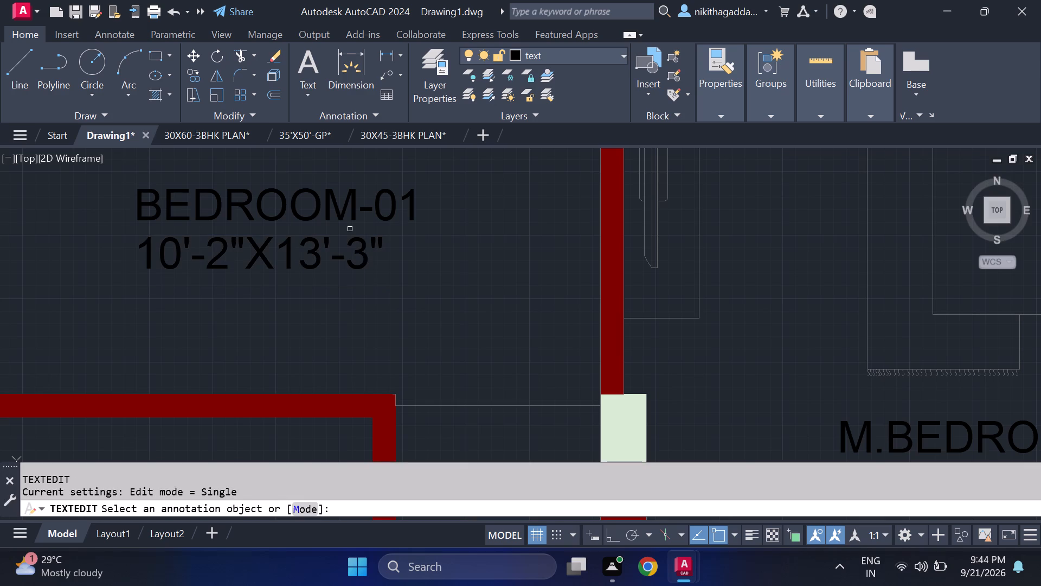
scroll(350, 231, "down", 3)
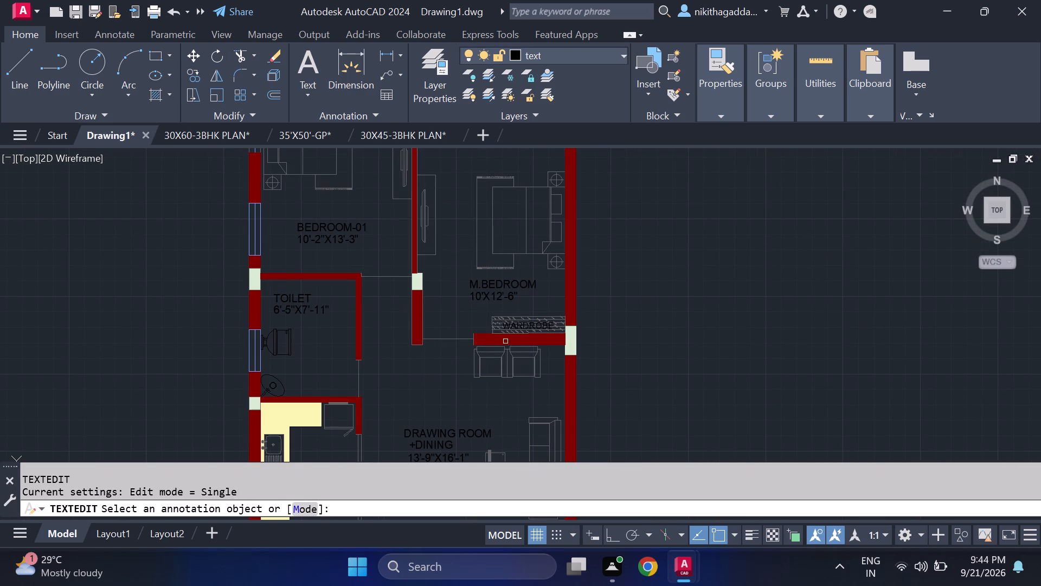
middle_click_drag(511, 318, 511, 194)
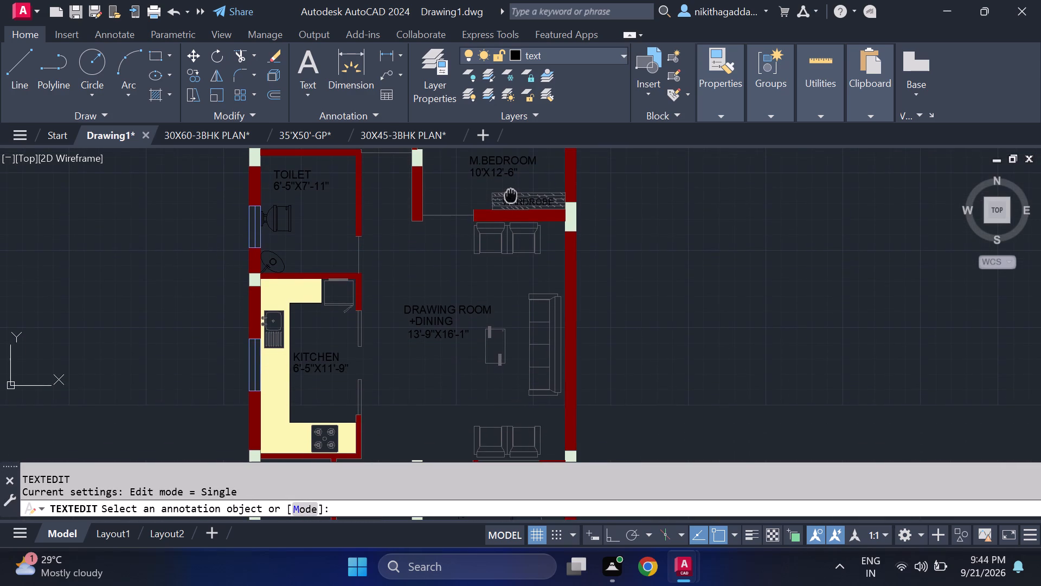
middle_click_drag(511, 194, 509, 157)
middle_click_drag(480, 353, 503, 226)
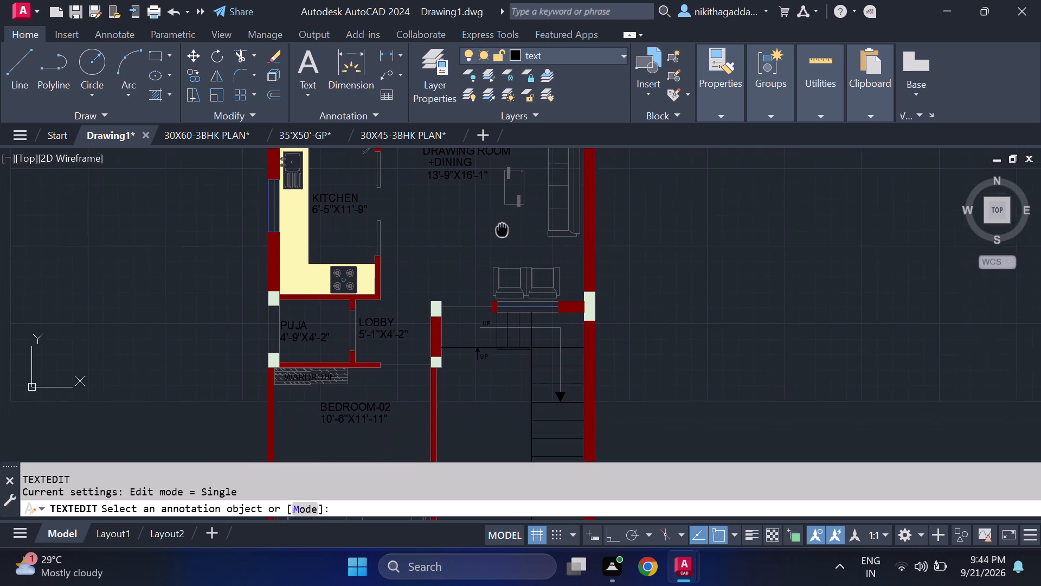
middle_click_drag(503, 226, 499, 411)
key("Escape")
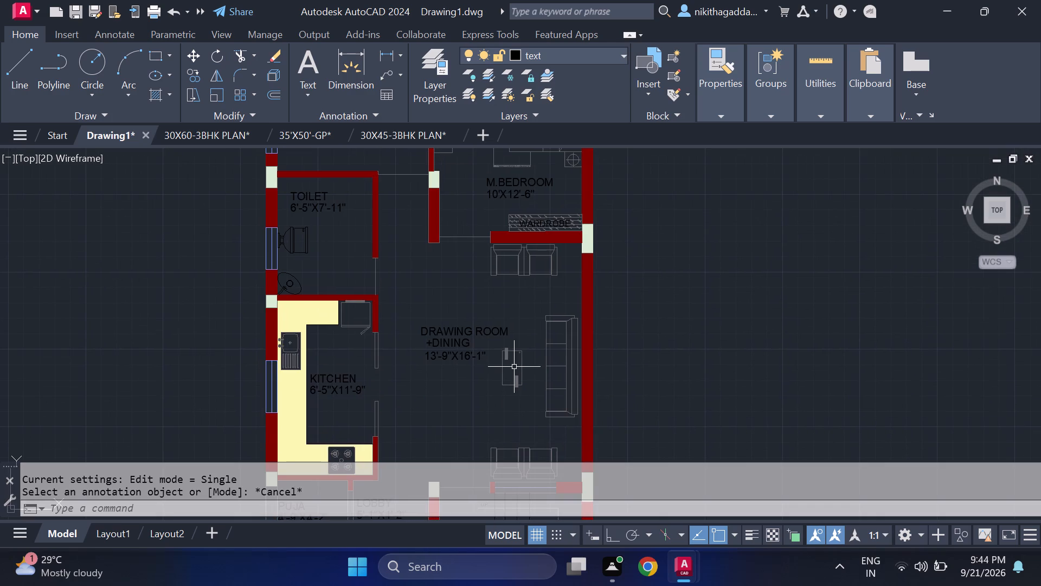
middle_click_drag(510, 372, 510, 481)
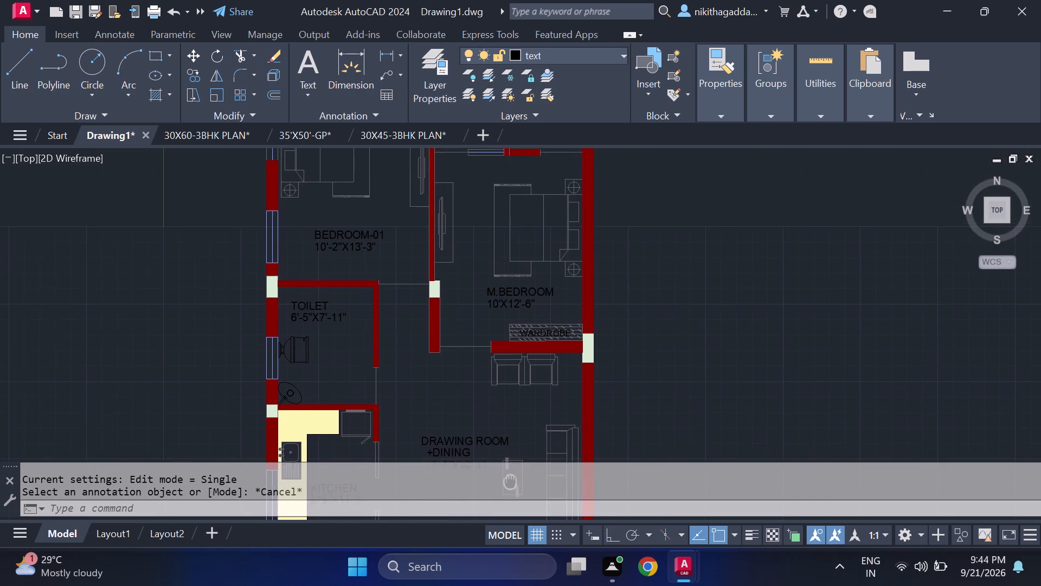
Look over the room names and sizes from the drawing room down to the stair lobby and back up to the toilet.
middle_click_drag(510, 481, 497, 211)
middle_click_drag(446, 329, 446, 319)
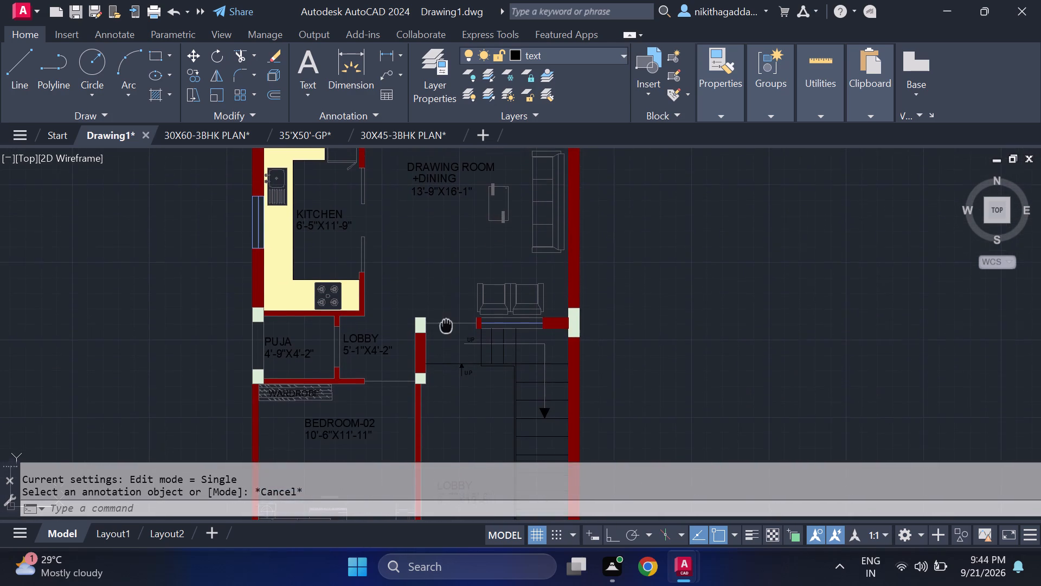
middle_click_drag(446, 319, 457, 205)
middle_click_drag(483, 369, 481, 276)
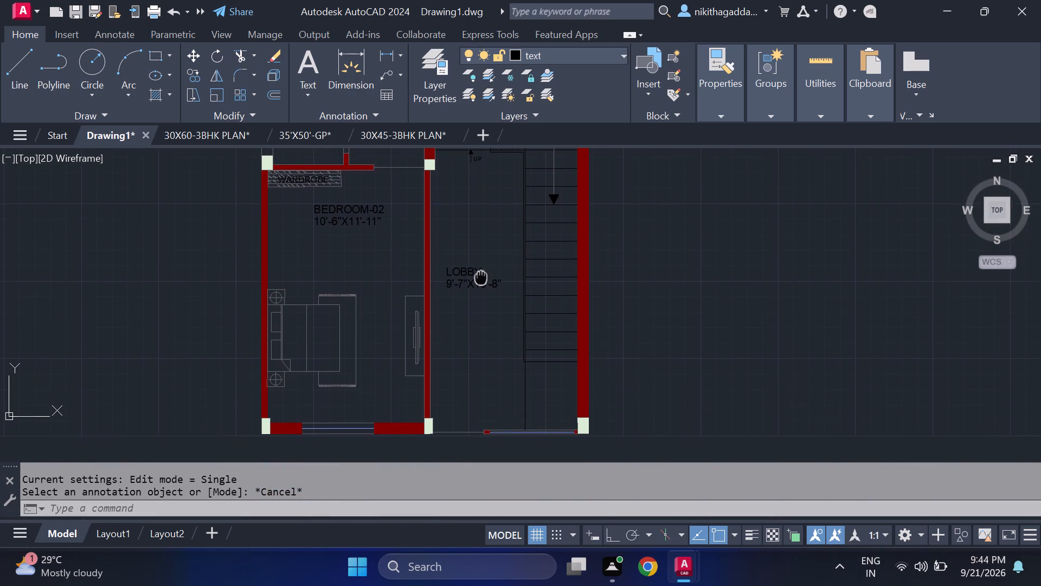
middle_click_drag(481, 276, 479, 375)
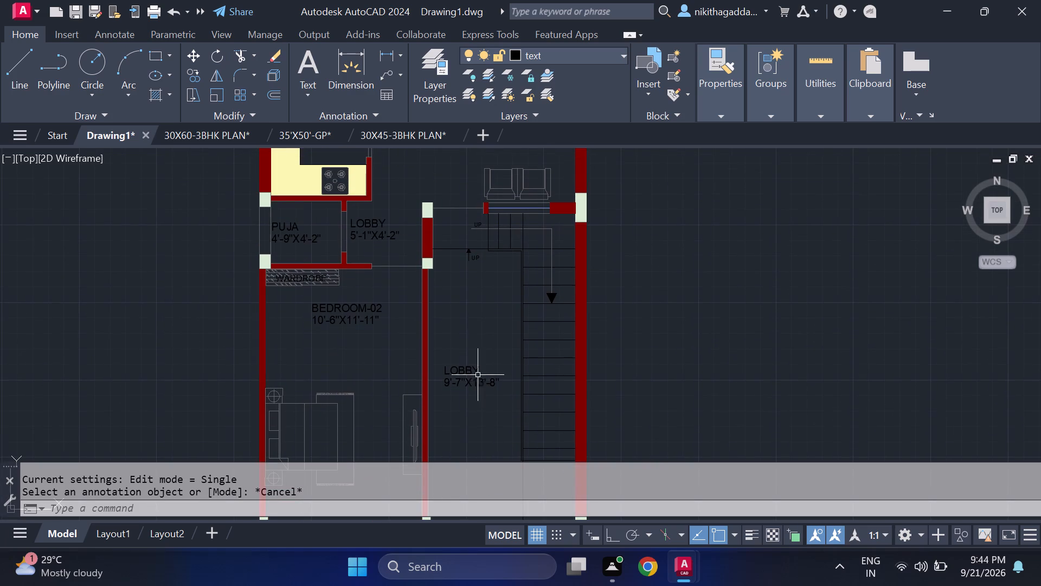
middle_click_drag(364, 294, 367, 366)
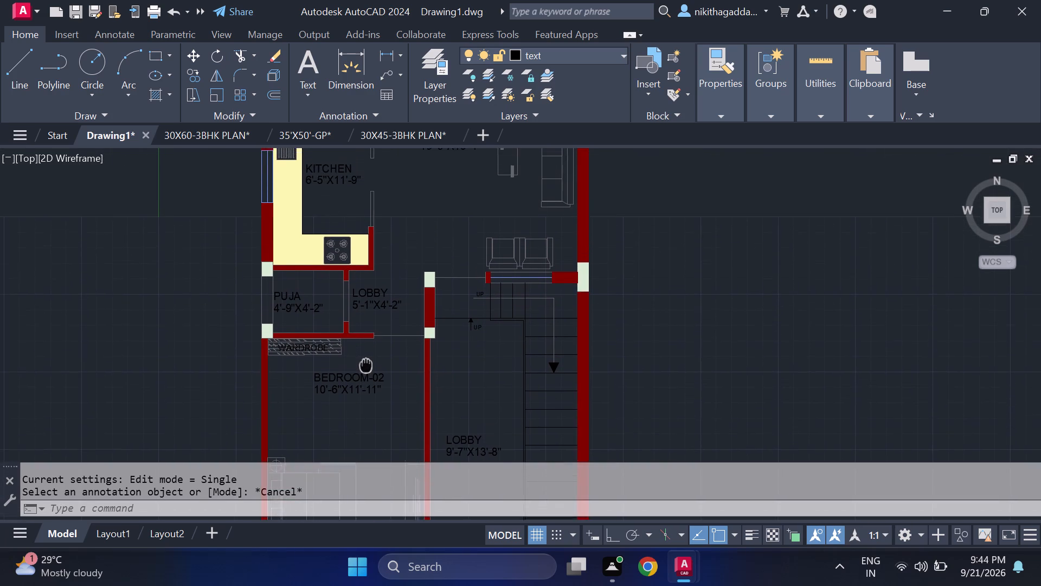
middle_click_drag(367, 366, 374, 398)
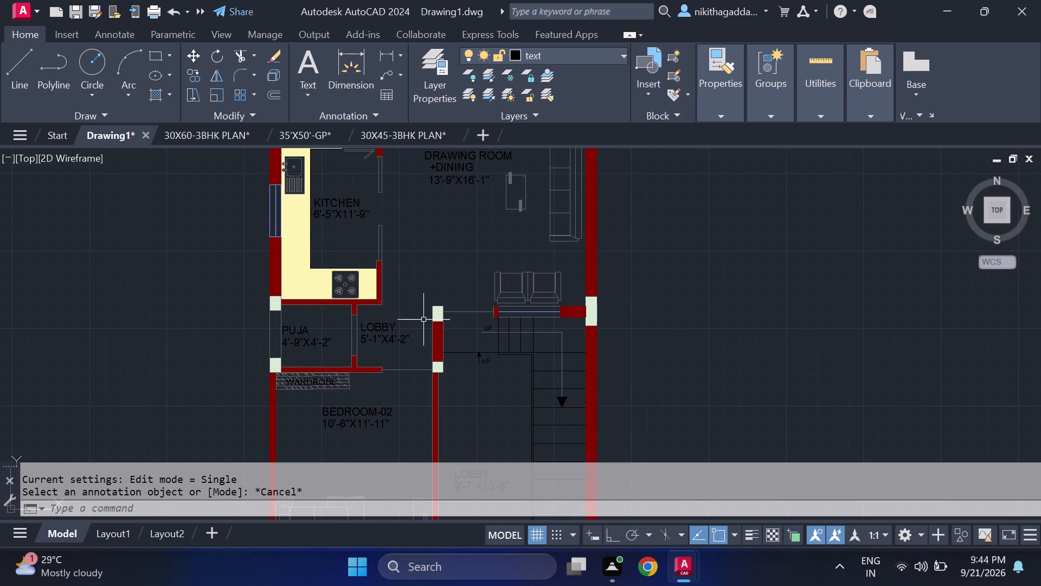
middle_click_drag(423, 322, 425, 411)
middle_click_drag(442, 311, 442, 416)
middle_click_drag(416, 293, 413, 375)
Copy the TOILET label and its size line into the passage between the toilet and the master bedroom.
scroll(327, 287, "up", 2)
left_click(338, 285)
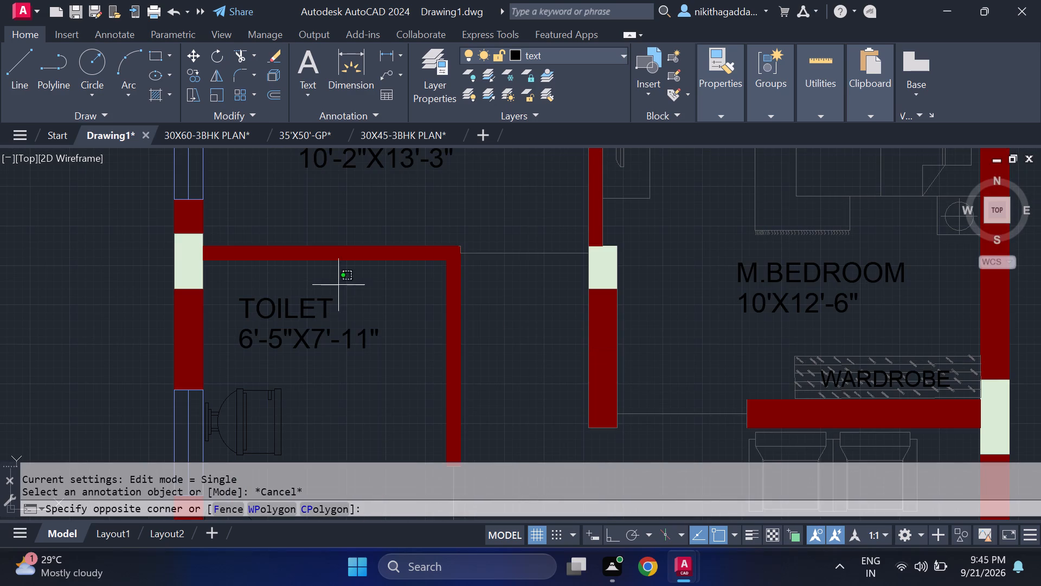
left_click(250, 351)
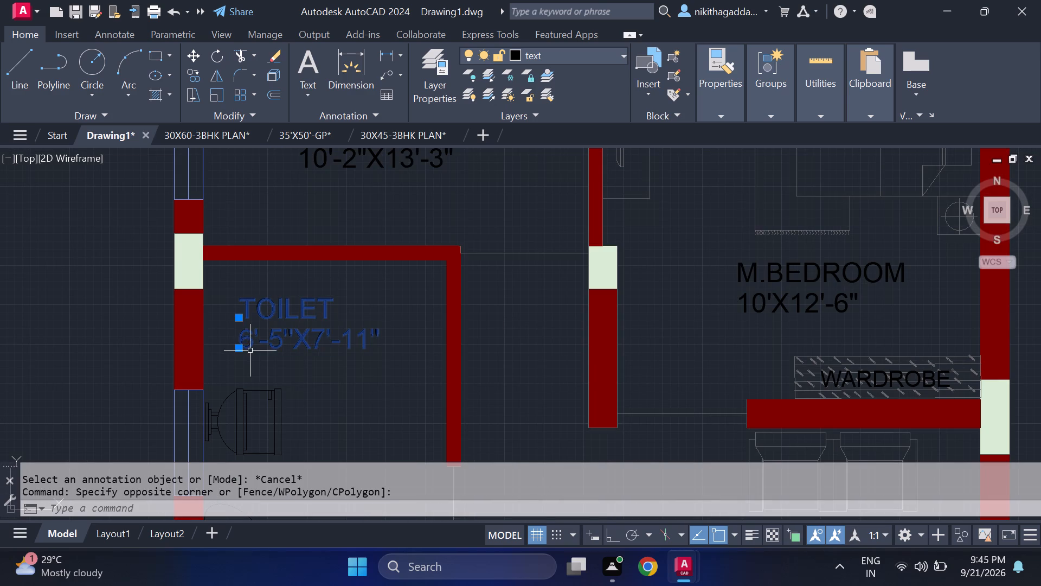
type("CO")
key("Return")
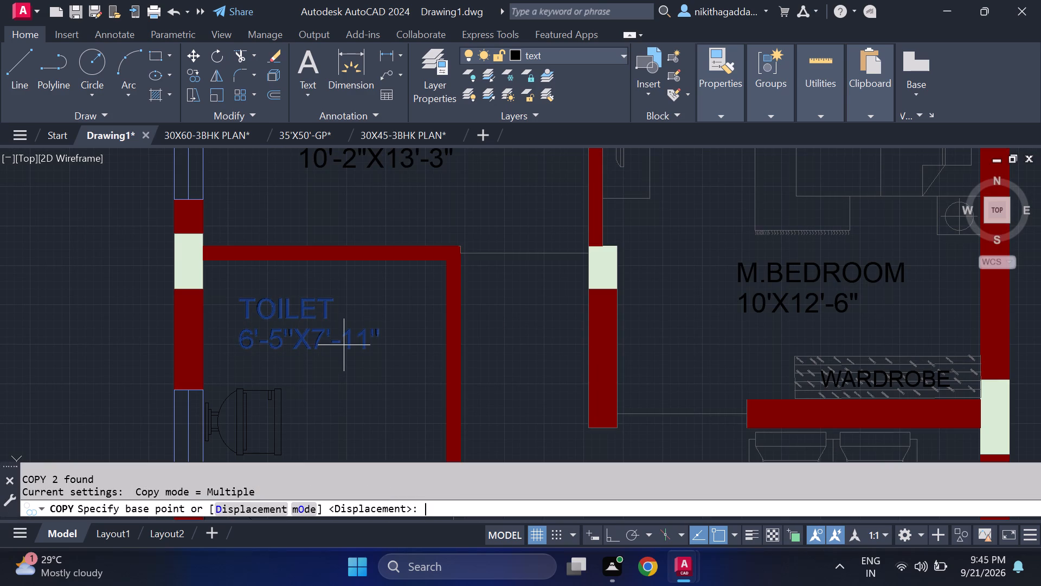
left_click(259, 344)
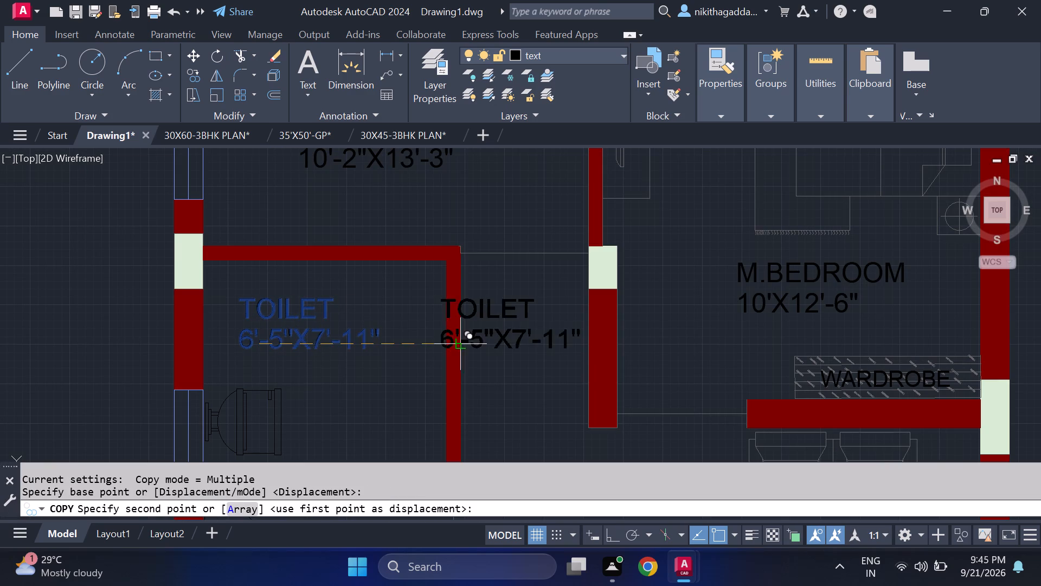
scroll(483, 334, "up", 1)
left_click(486, 336)
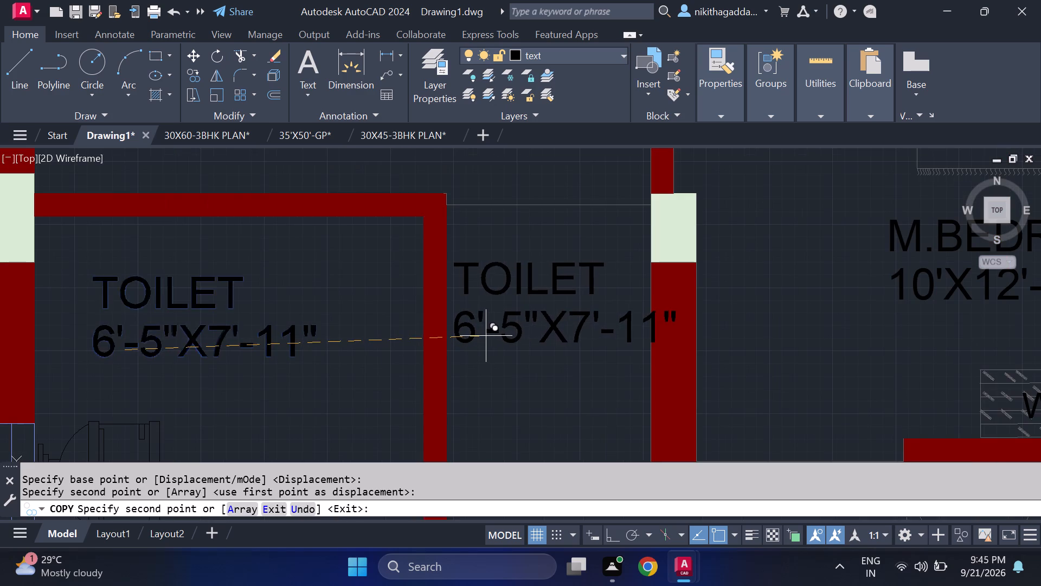
key("Escape")
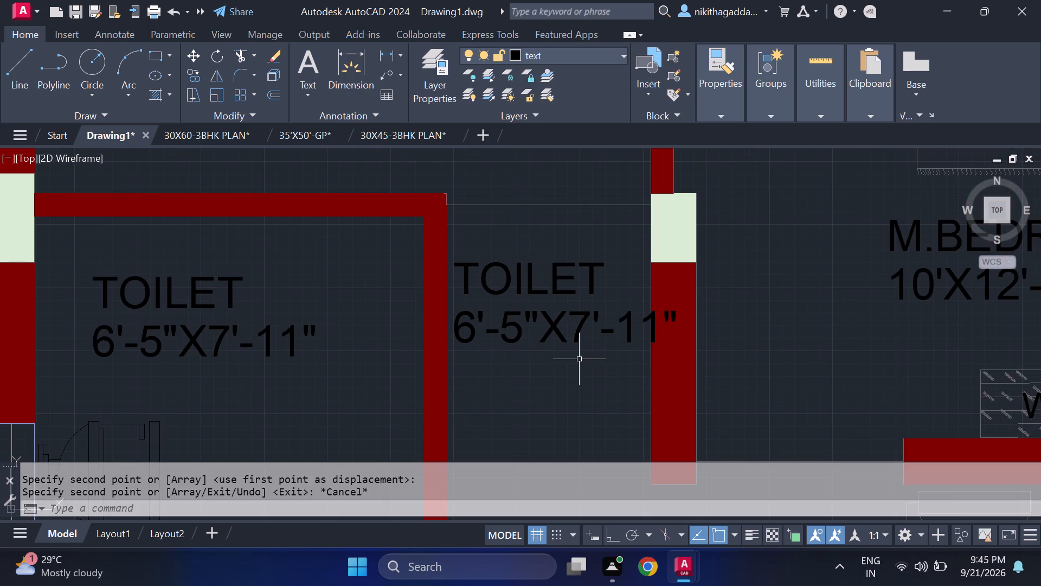
Rename the copied TOILET label in the passage as PASSAGE.
double_click(563, 270)
double_click(557, 281)
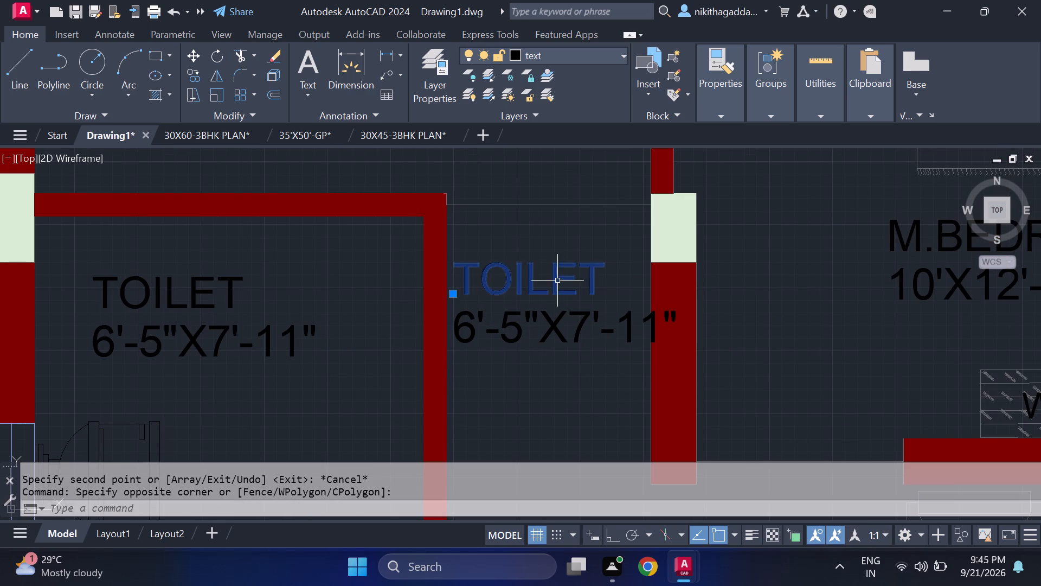
key("Delete")
type("PASSAGE")
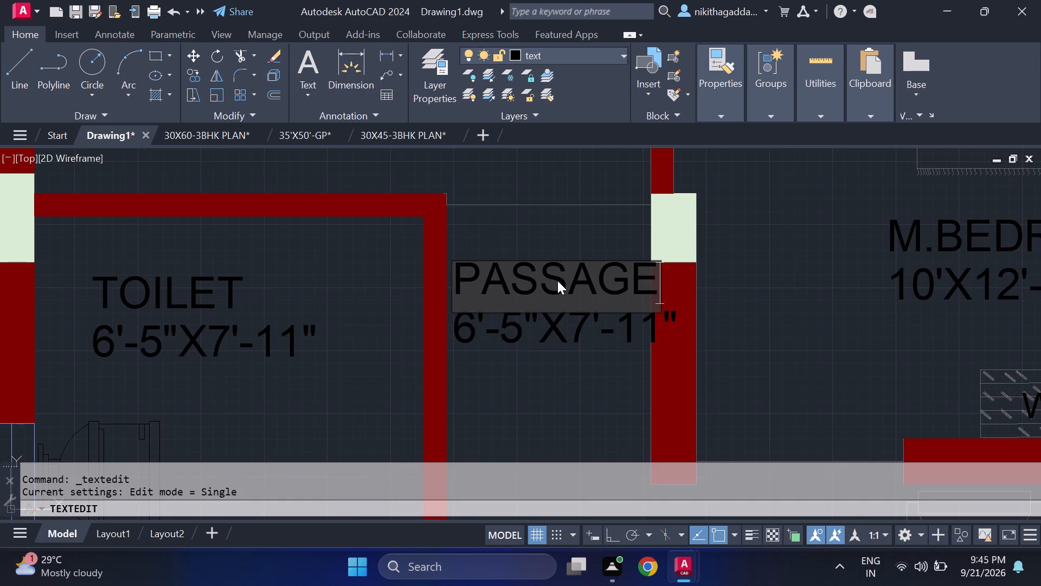
key("Return")
Change the size line under the PASSAGE label to 3'-5".
key("Return")
left_click(520, 341)
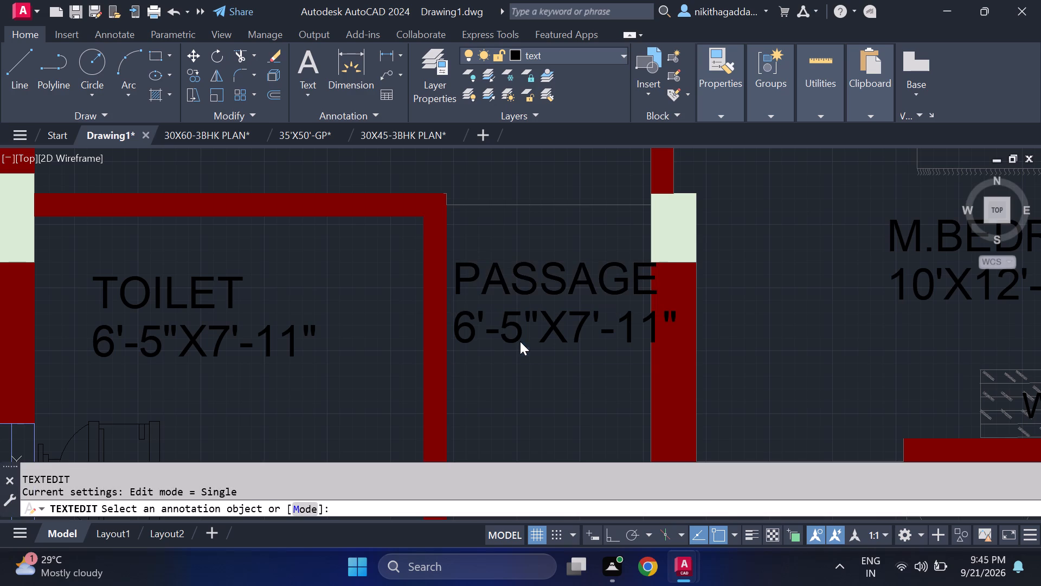
scroll(519, 340, "up", 3)
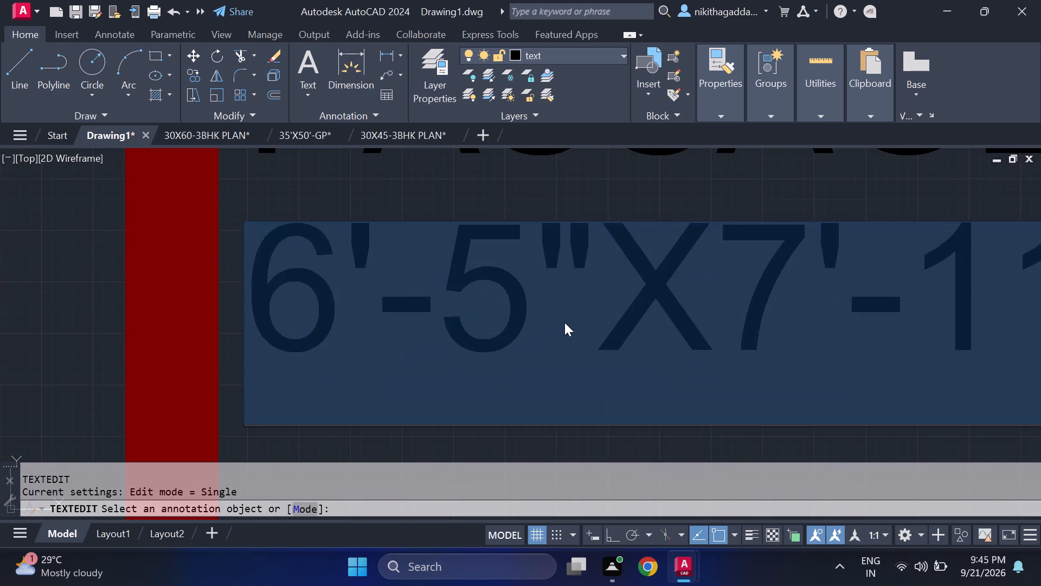
key("Delete")
type("3'")
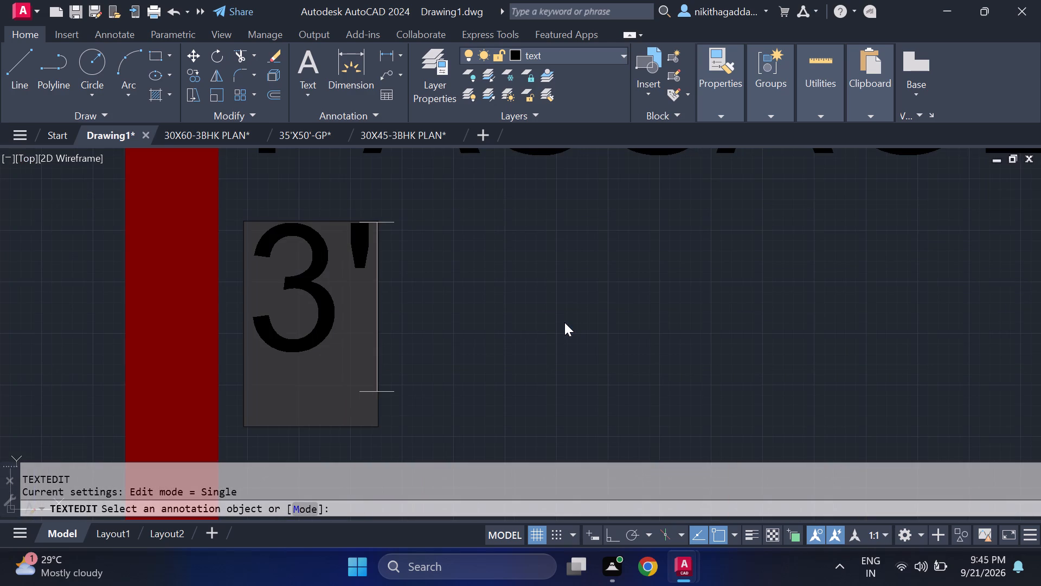
type("-5")
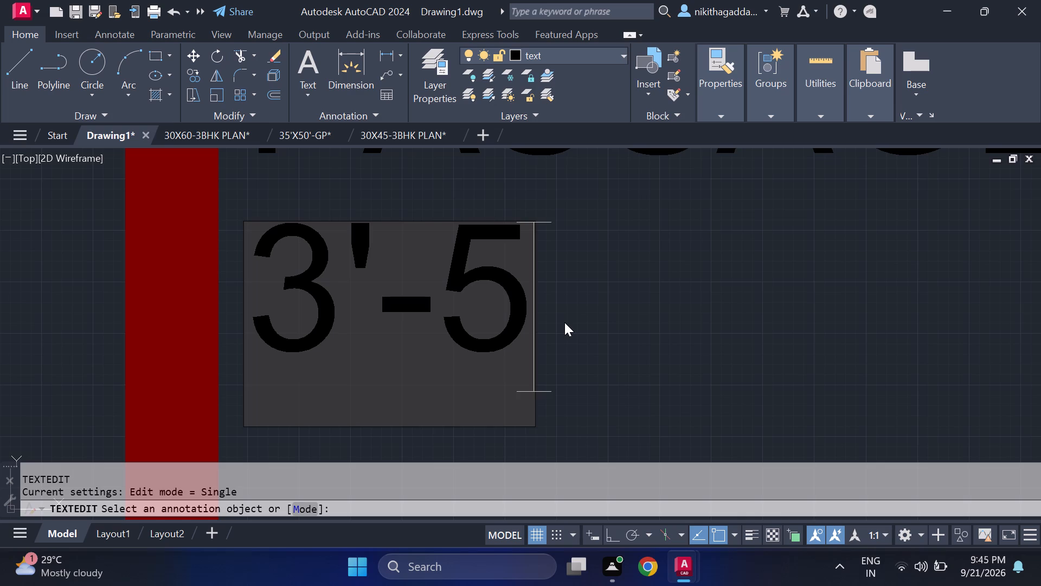
key("shift+quotedbl")
key("Return")
Move the 3'-5" size line further down from the PASSAGE label, leaving room for another text line between them.
scroll(591, 336, "down", 3)
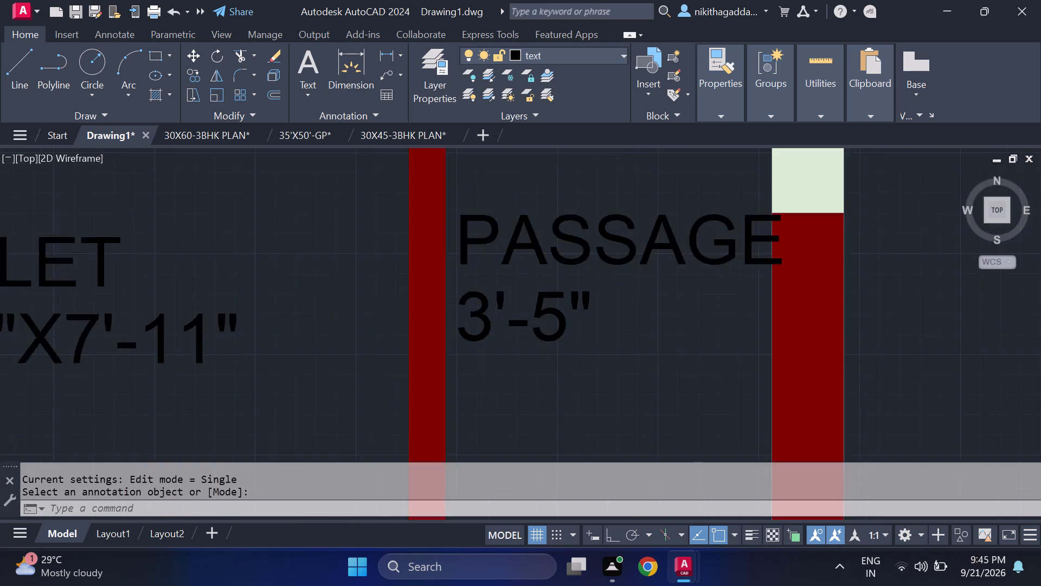
left_click(608, 313)
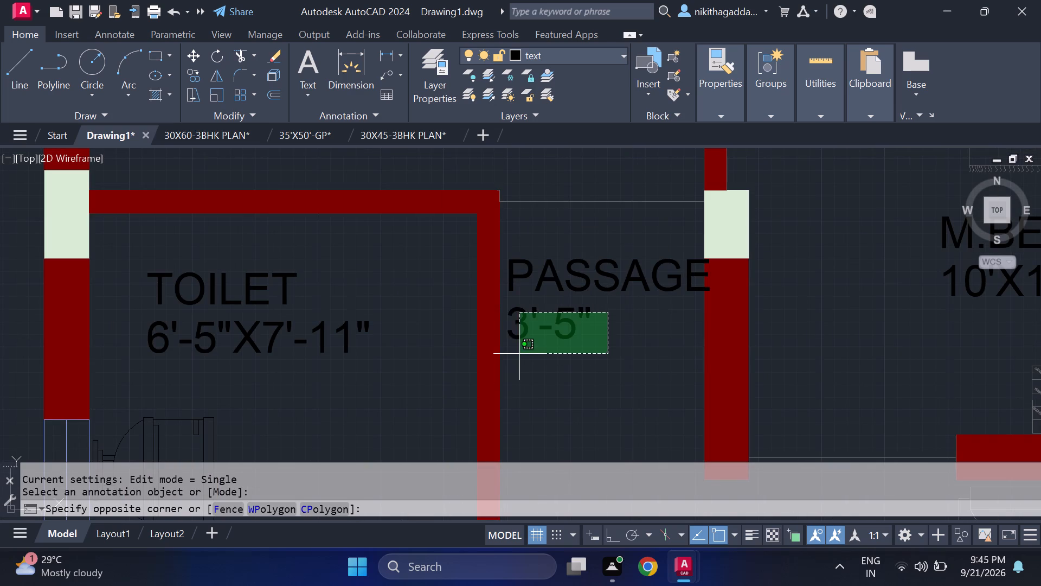
left_click(520, 353)
key("m")
key("Return")
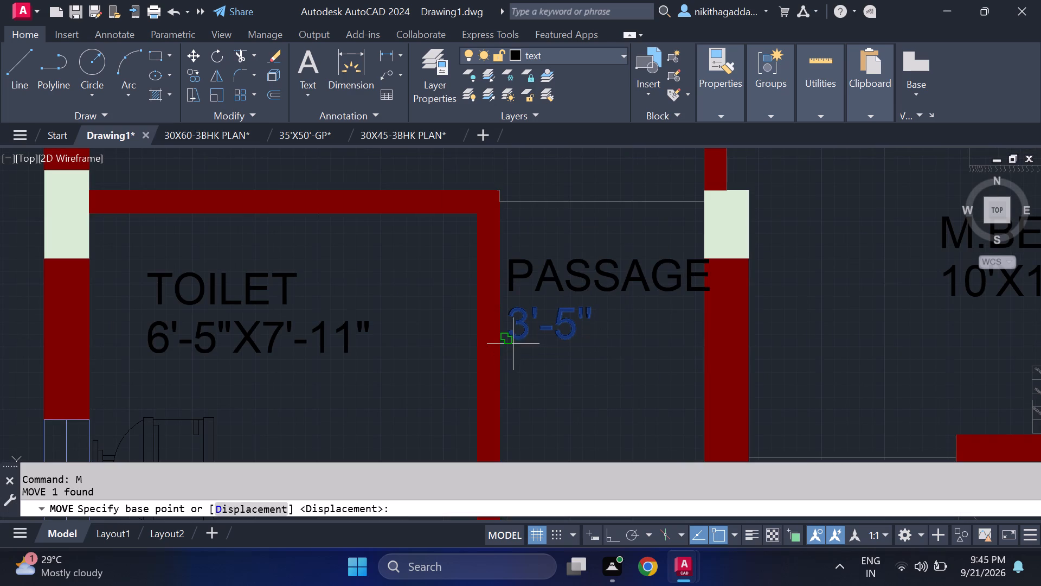
left_click(511, 336)
left_click(555, 386)
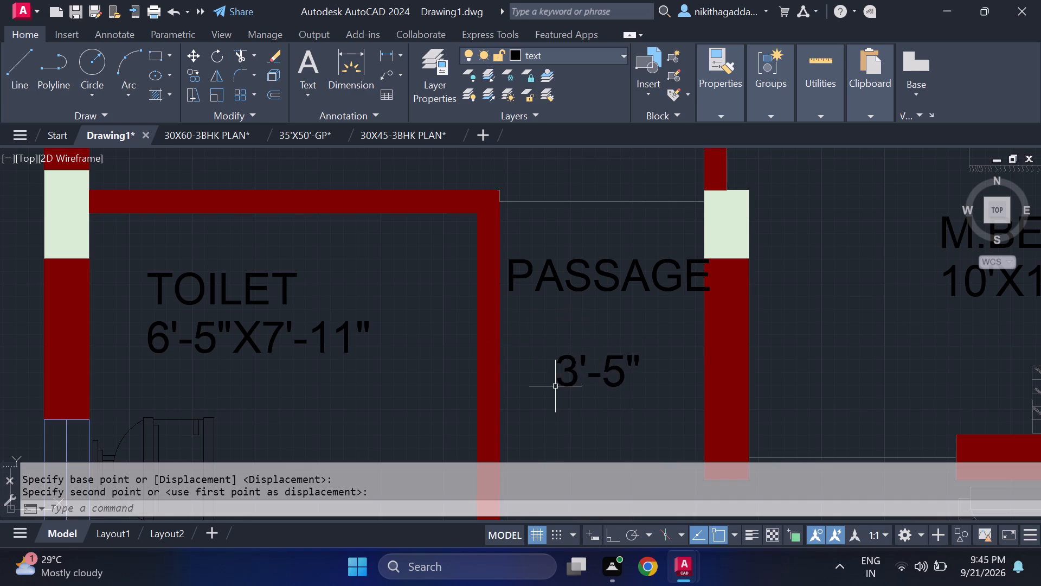
Copy the 3'-5" text into the gap directly under the PASSAGE label.
left_click_drag(646, 348, 606, 366)
left_click(535, 416)
type("CO")
key("Return")
left_click(571, 380)
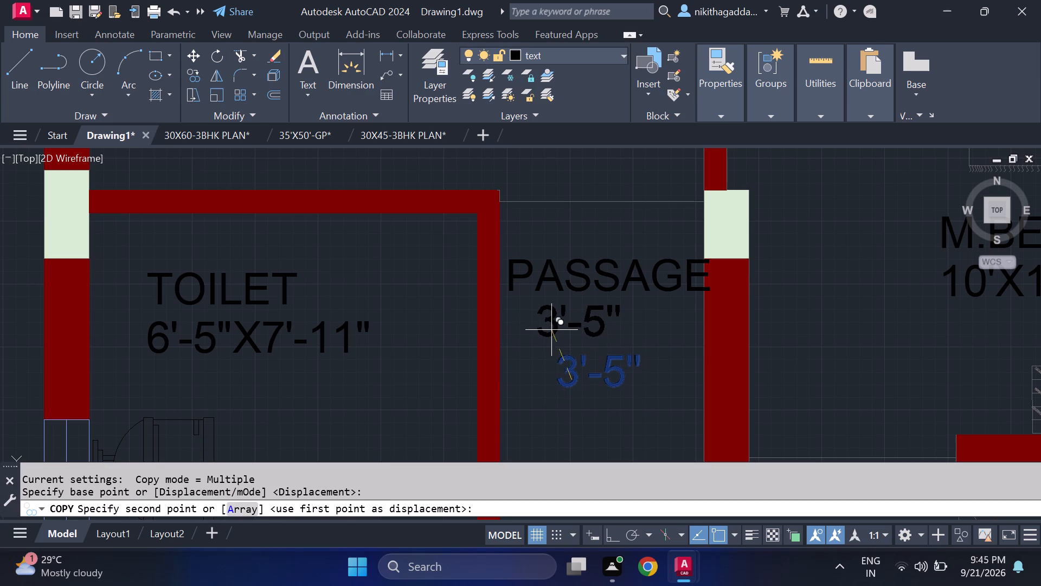
scroll(571, 326, "up", 2)
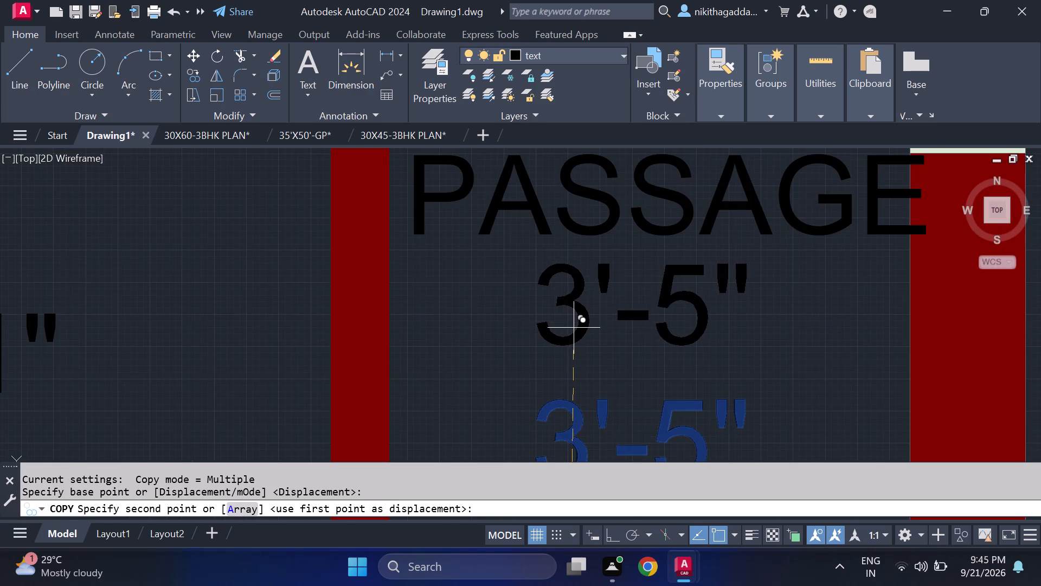
left_click(586, 332)
key("Escape")
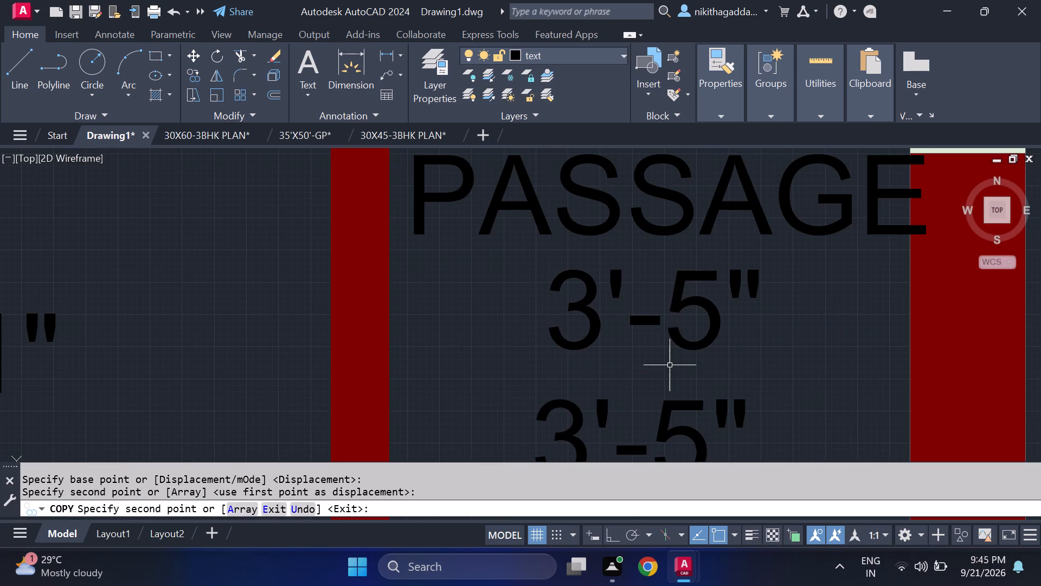
Change the upper 3'-5" text, directly under PASSAGE, to WIDE.
left_click(605, 327)
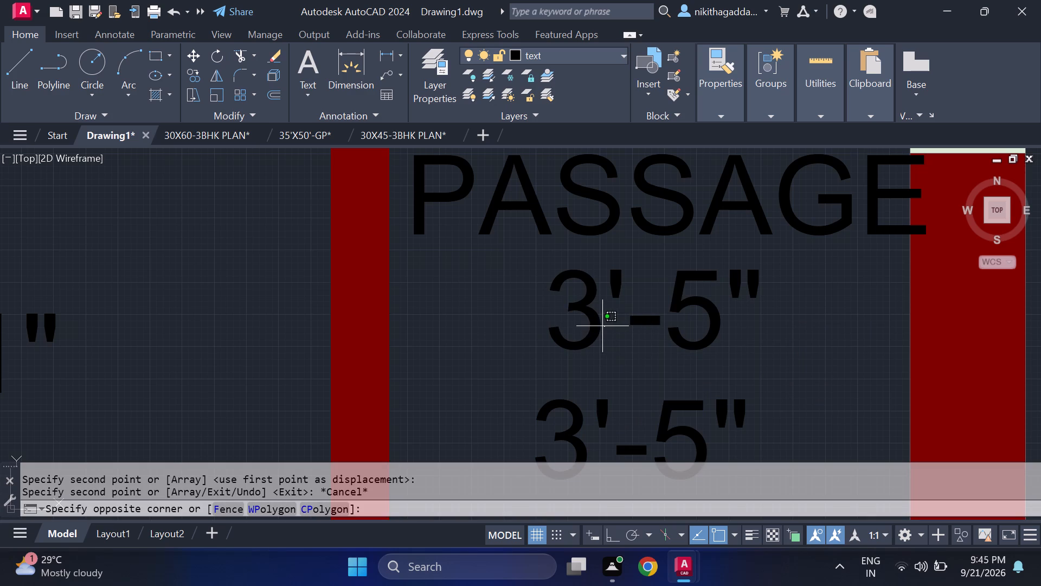
left_click(602, 324)
double_click(594, 316)
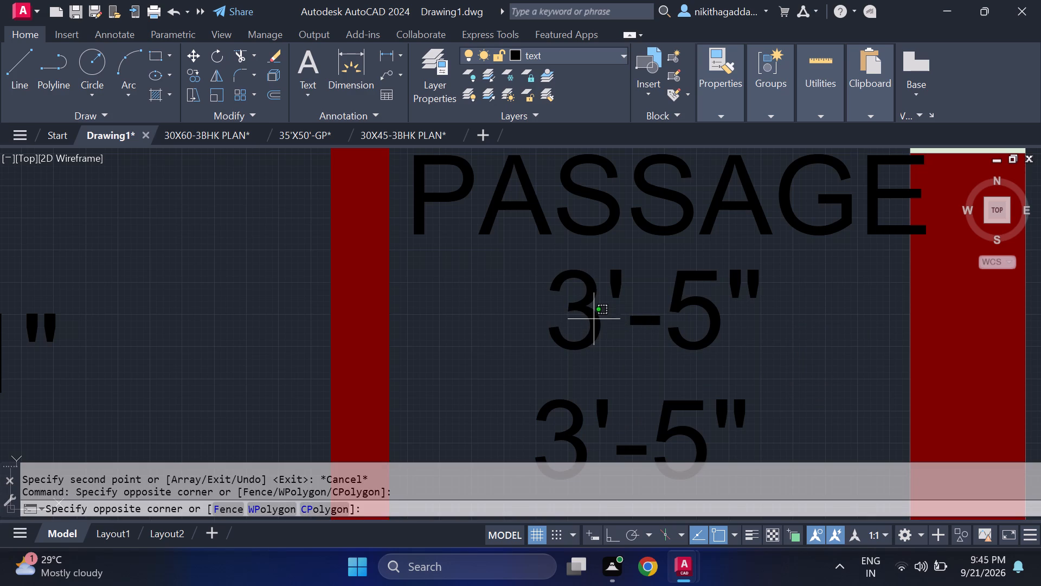
double_click(593, 323)
left_click(603, 314)
double_click(591, 316)
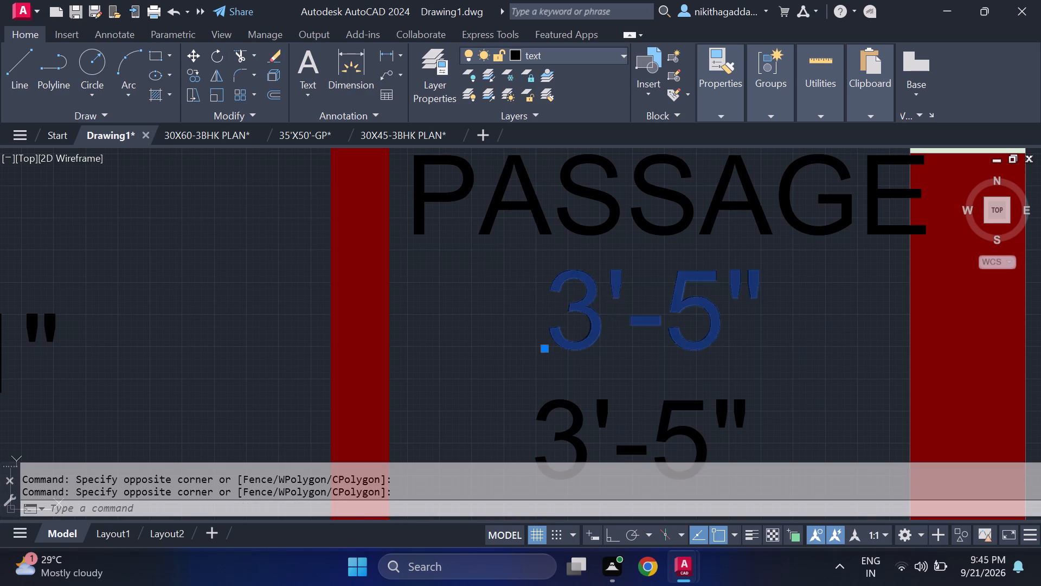
key("Delete")
type("WIDE")
key("Return")
key("Return")
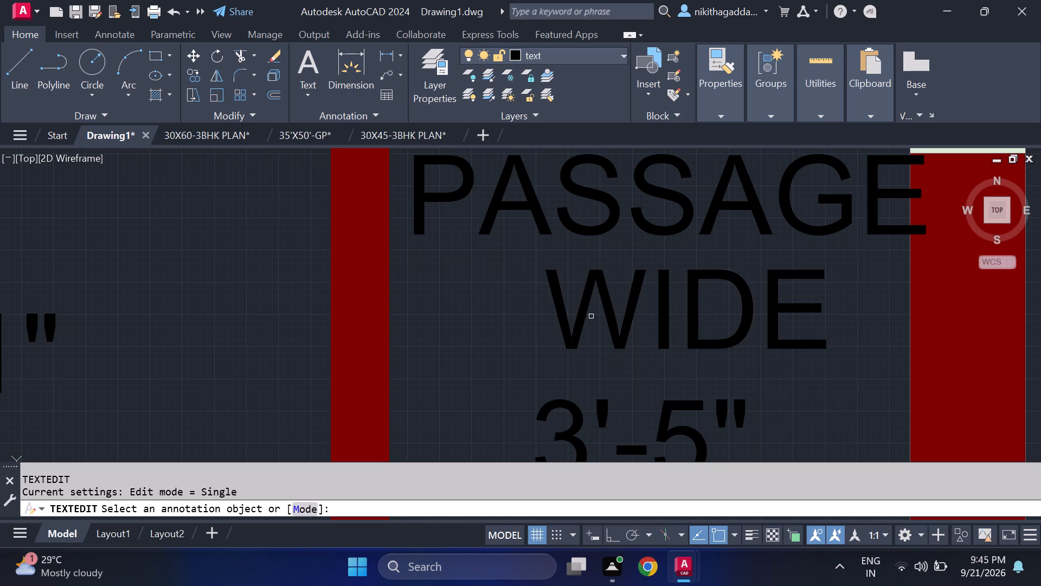
key("Escape")
Move the PASSAGE label about 1.7" toward the toilet wall, clear of the master bedroom wall.
scroll(575, 281, "down", 2)
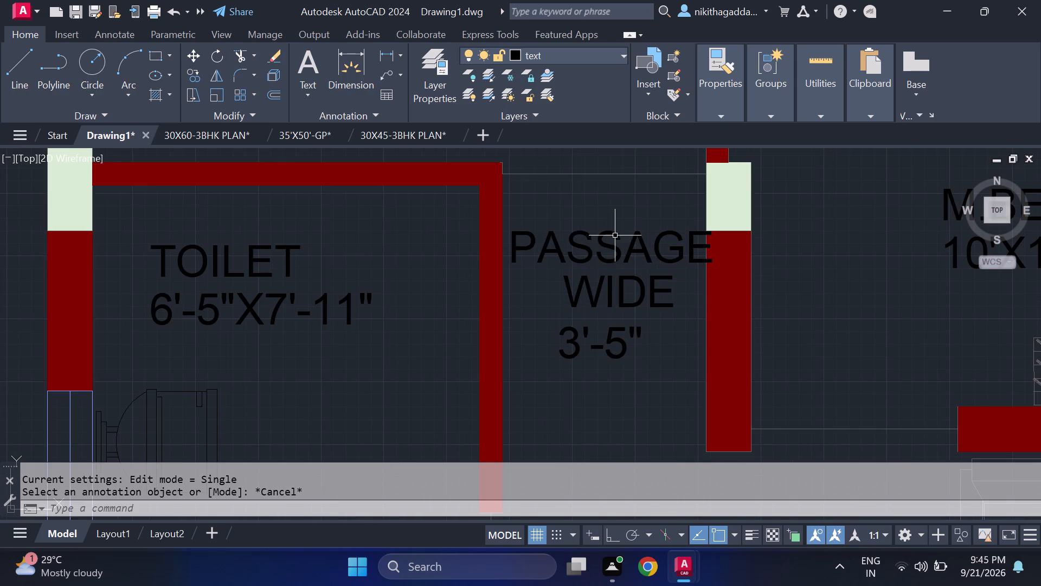
left_click(616, 230)
key("m")
key("Return")
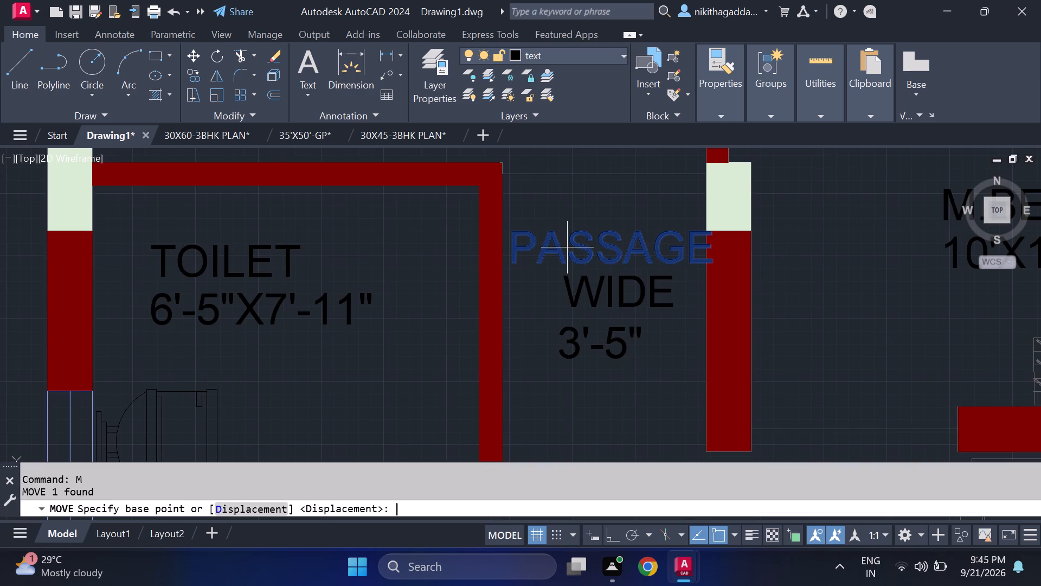
scroll(564, 247, "up", 2)
left_click(432, 287)
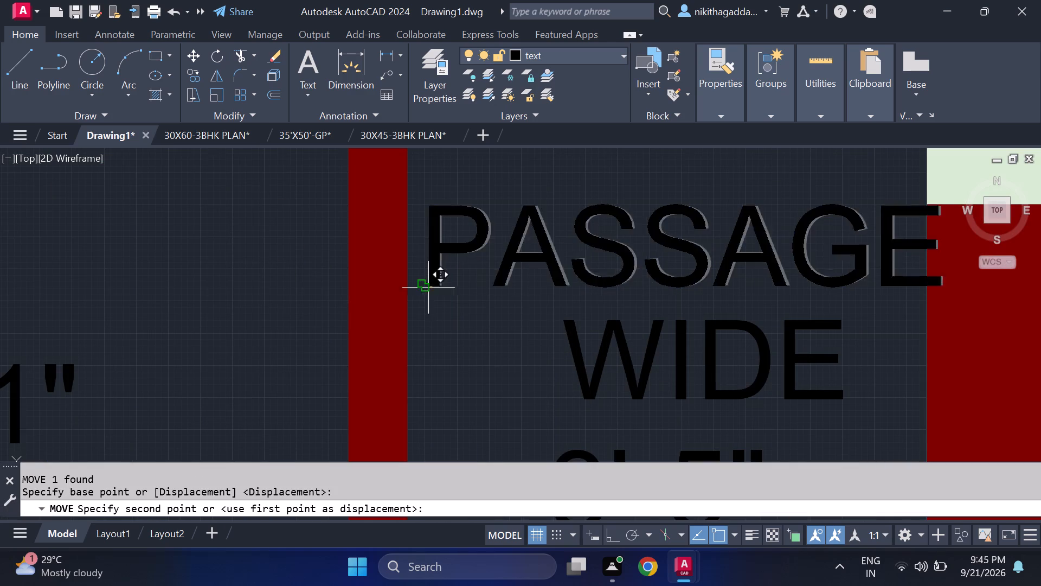
scroll(407, 289, "up", 2)
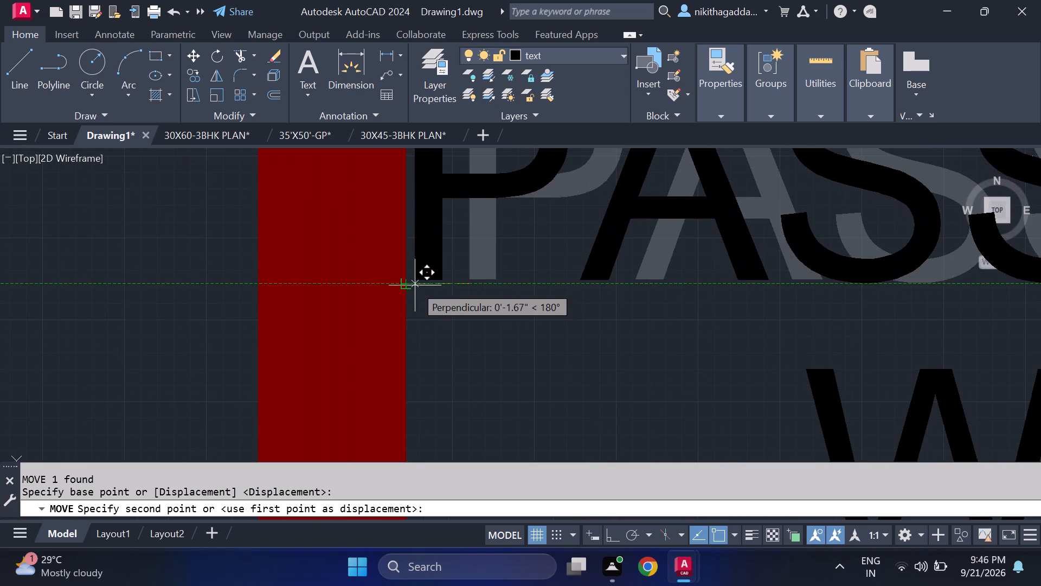
left_click(413, 284)
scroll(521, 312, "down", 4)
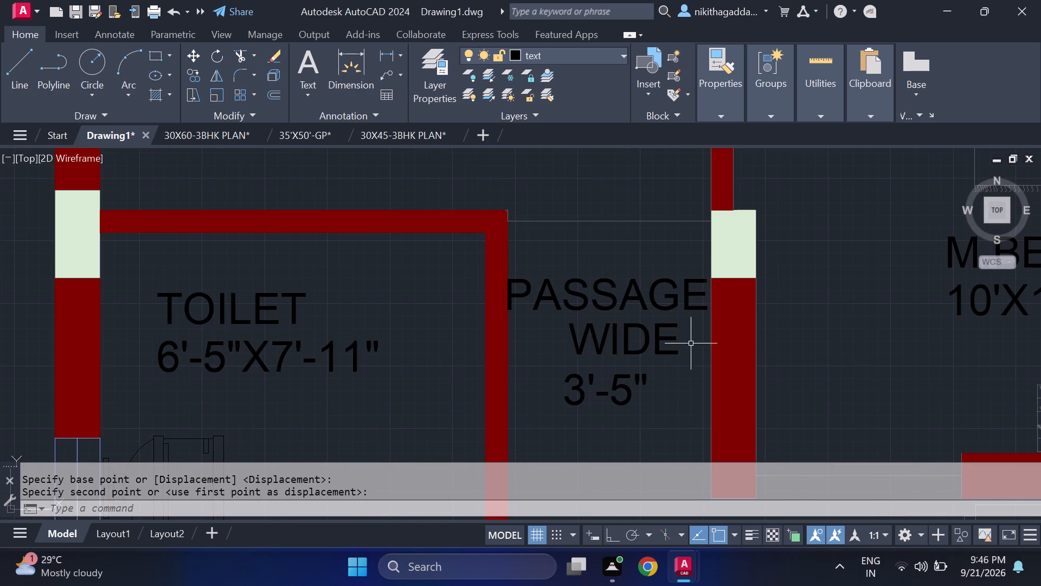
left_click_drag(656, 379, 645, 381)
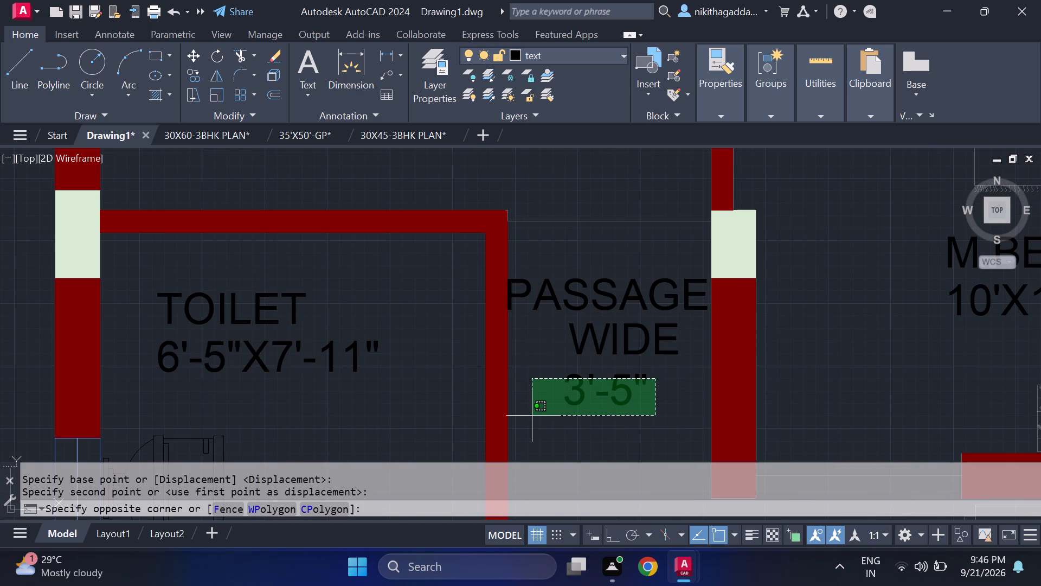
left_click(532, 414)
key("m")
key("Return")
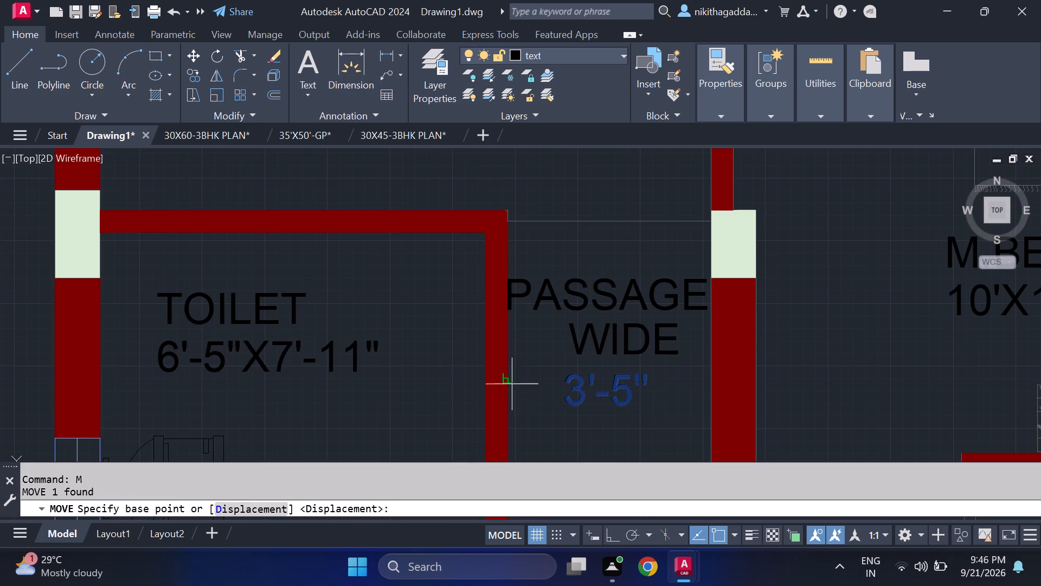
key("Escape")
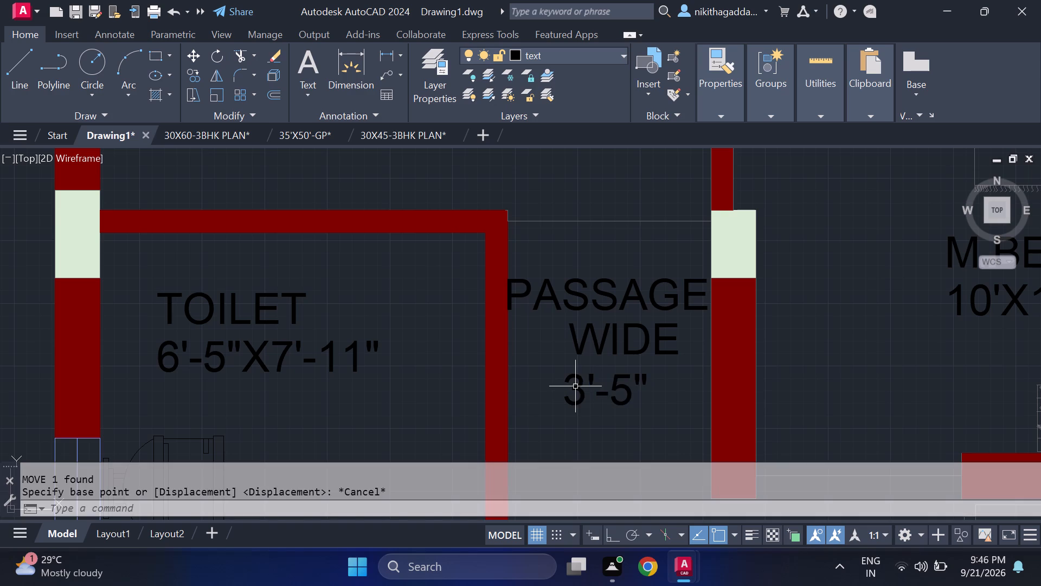
Move the WIDE text slightly toward the toilet wall so it sits centred under PASSAGE.
left_click(677, 337)
key("m")
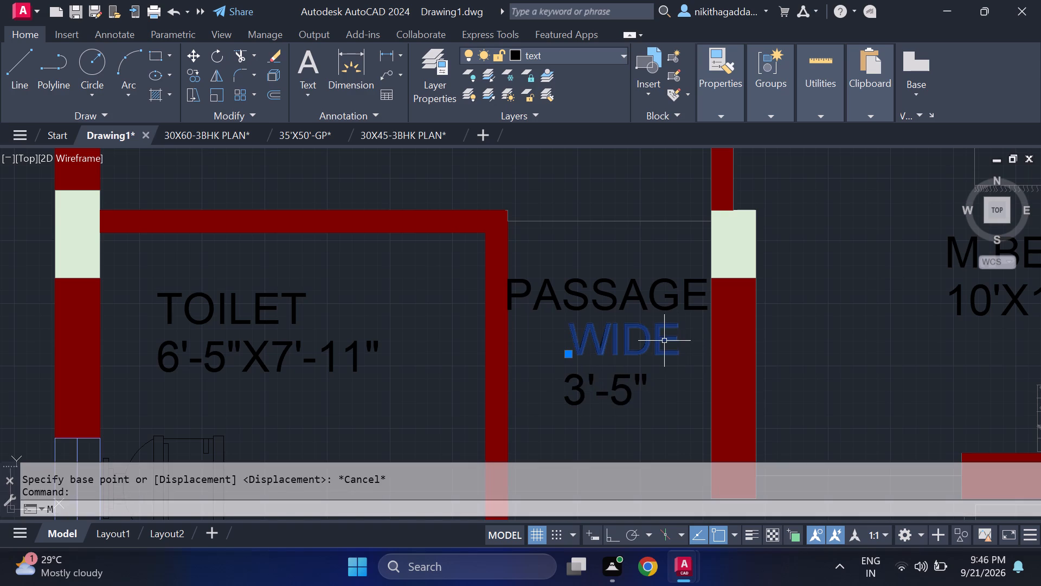
key("Return")
left_click(577, 352)
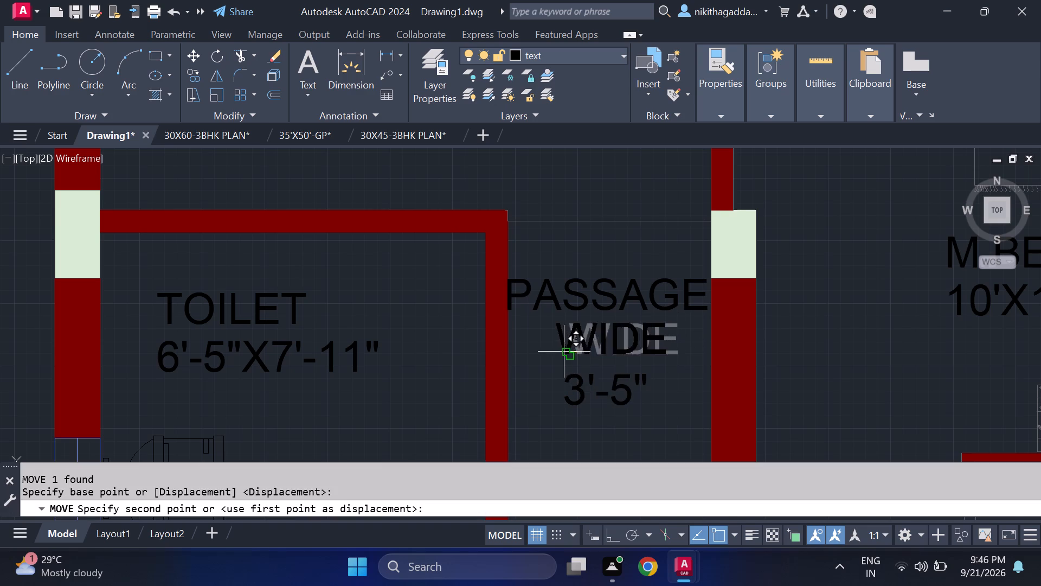
left_click(555, 352)
Change the BEDROOM-02 label in the small space beside the attached toilet to VERANDAH.
scroll(673, 313, "down", 4)
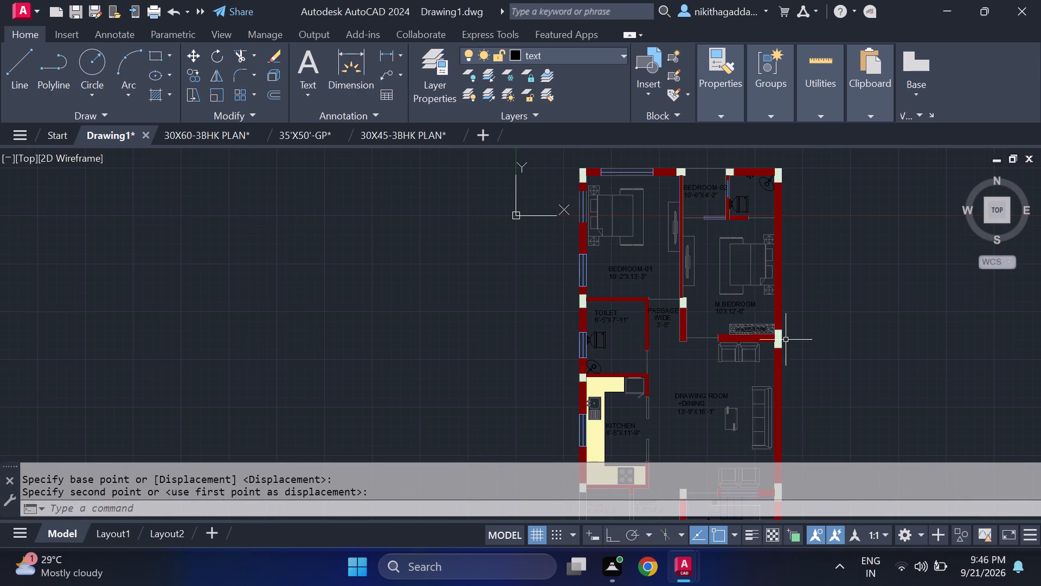
middle_click_drag(742, 314, 682, 442)
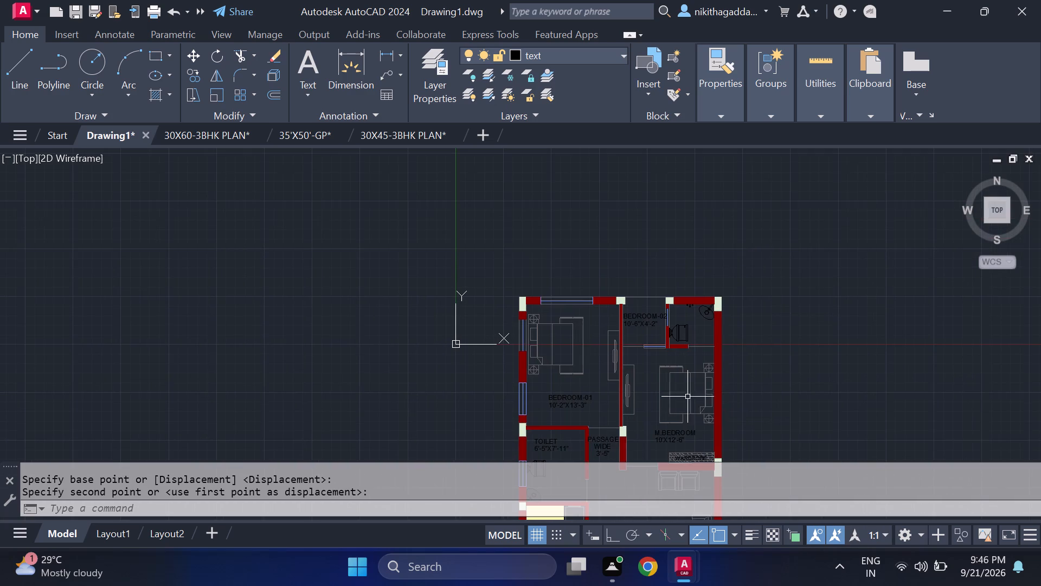
scroll(676, 338, "up", 3)
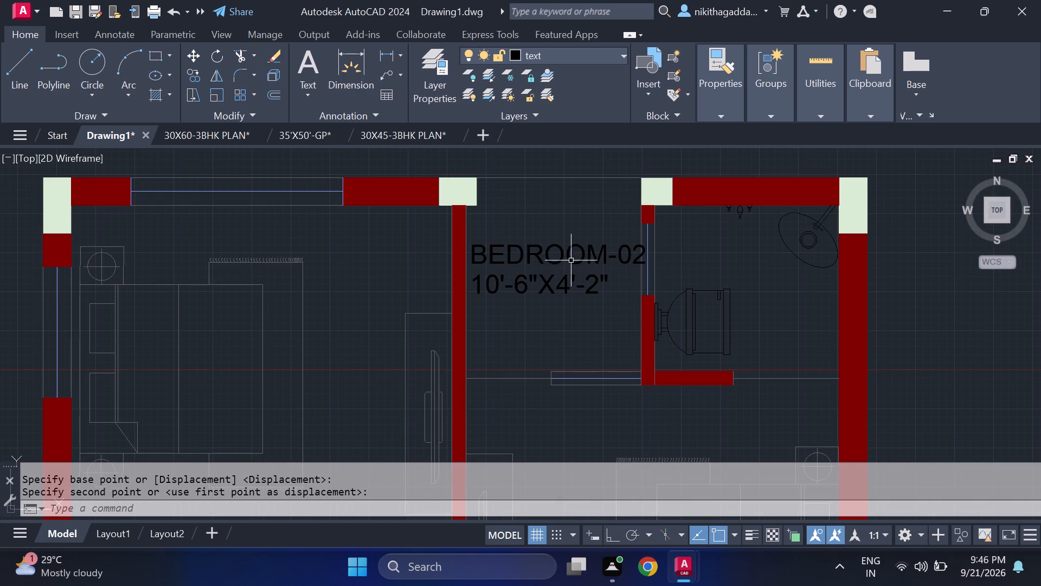
double_click(571, 260)
key("Delete")
type("VERANDAH")
key("Return")
Change the size text under VERANDAH to 4'-8"X4'-5".
key("Return")
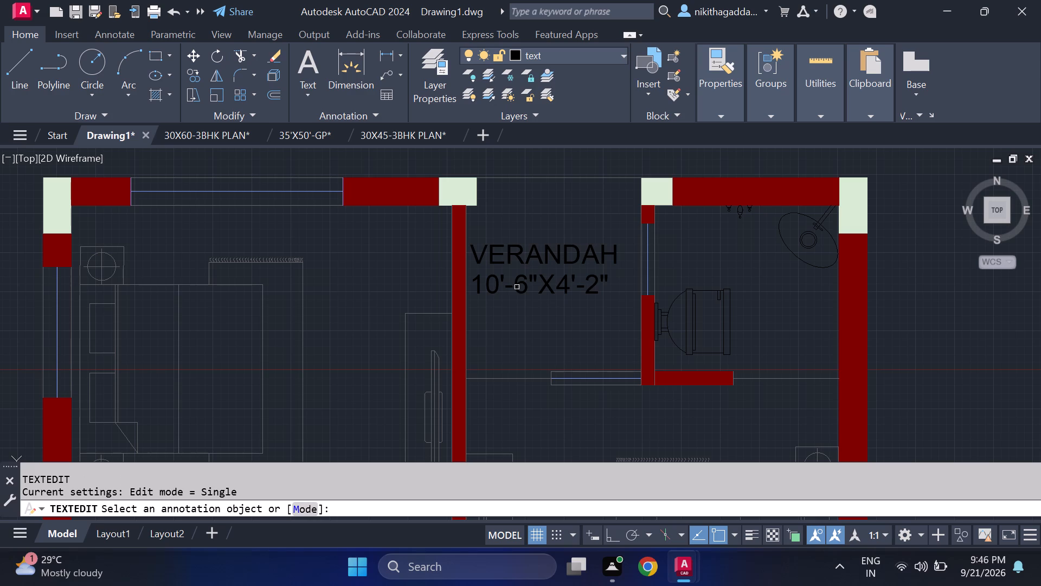
left_click(495, 285)
left_click(496, 285)
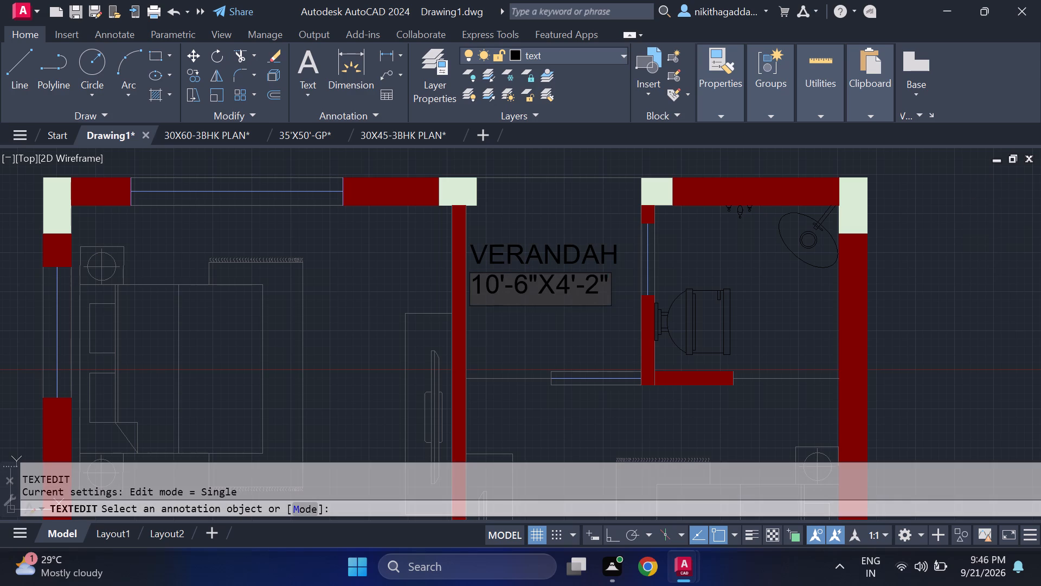
key("BackSpace")
key("BackSpace")
key("4")
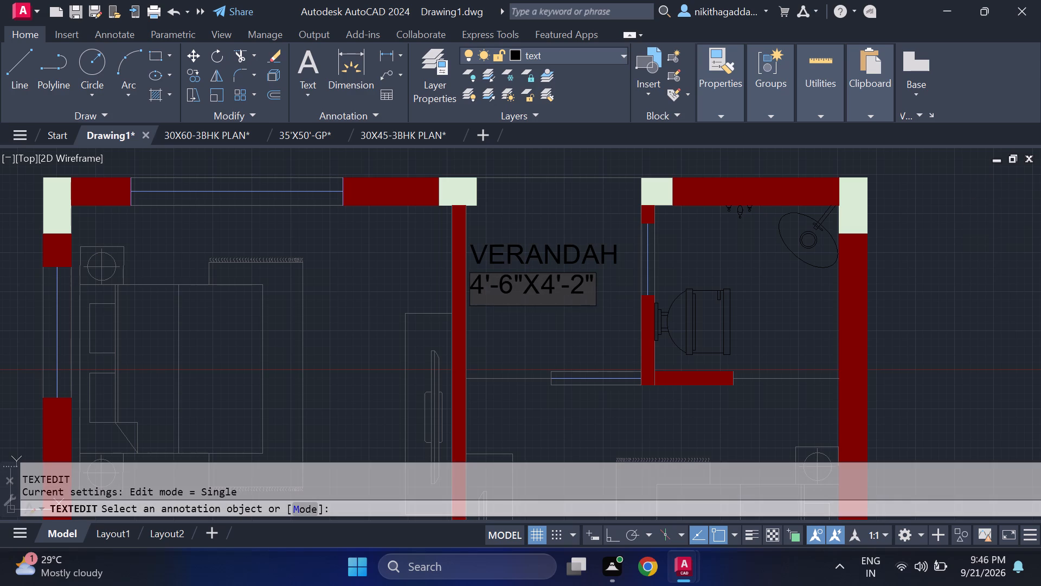
left_click(514, 286)
key("BackSpace")
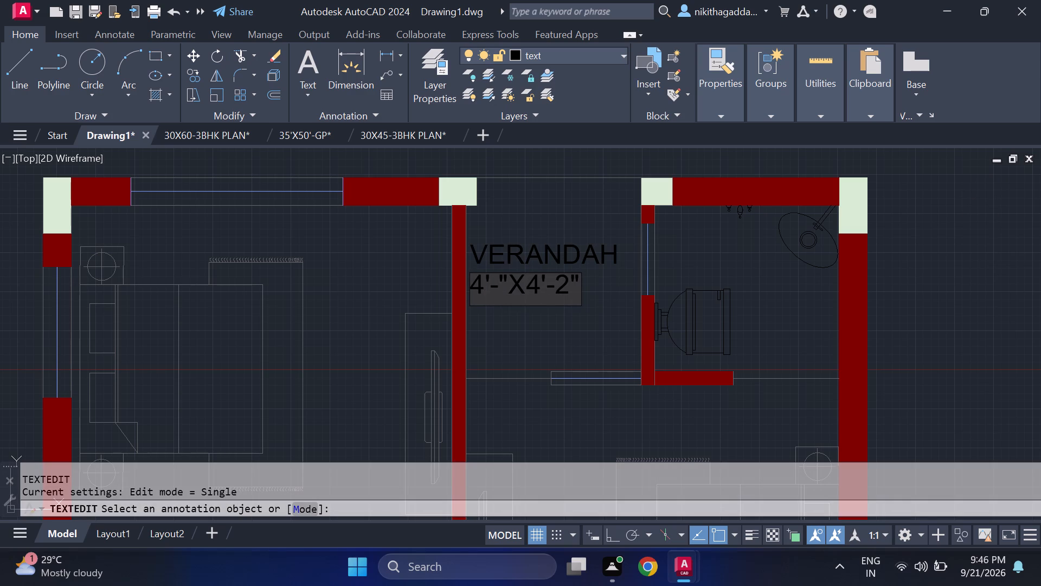
key("8")
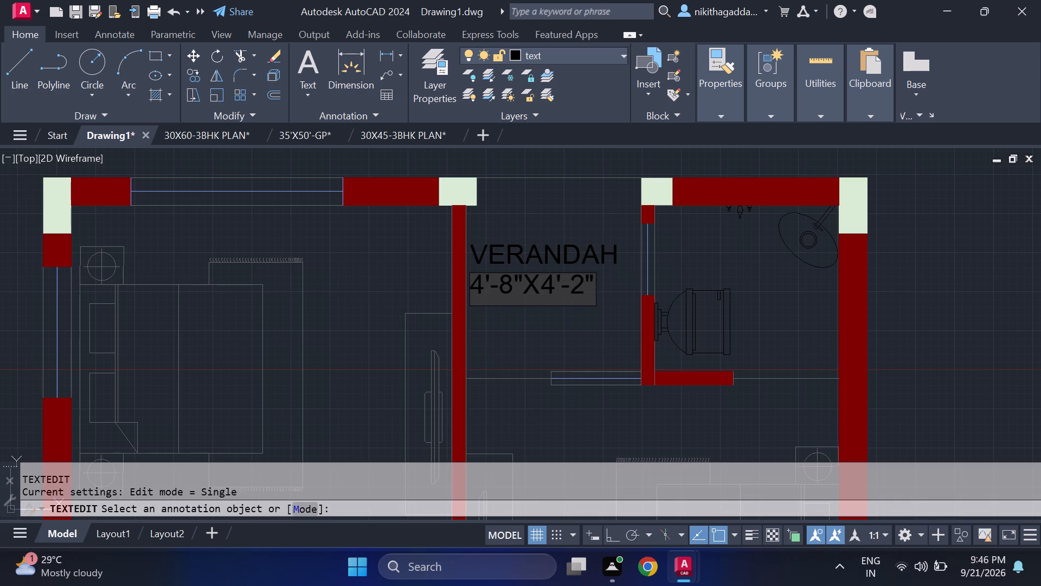
left_click(580, 286)
key("BackSpace")
key("5")
key("Return")
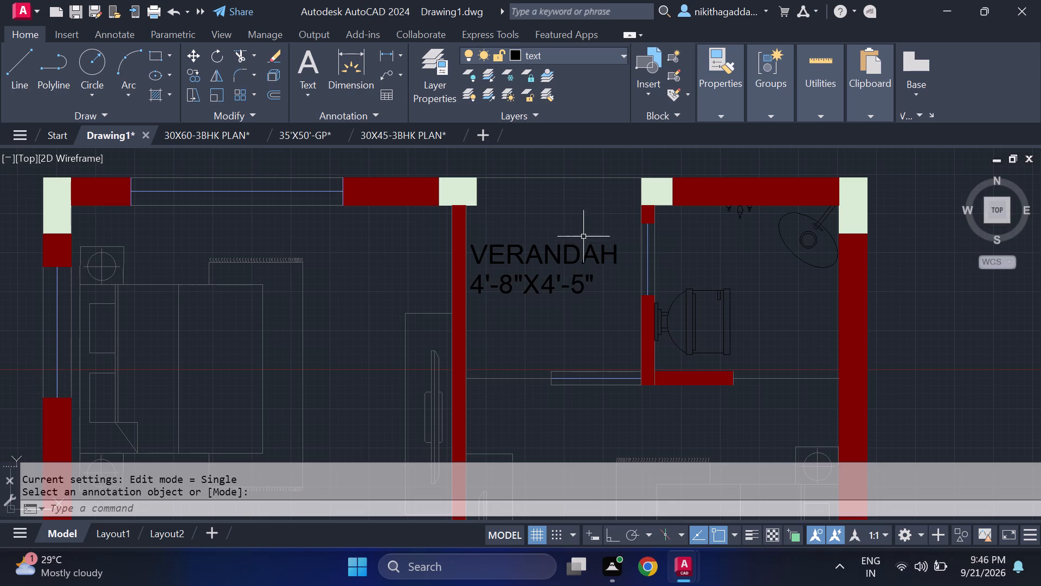
left_click_drag(583, 232, 578, 238)
left_click(558, 222)
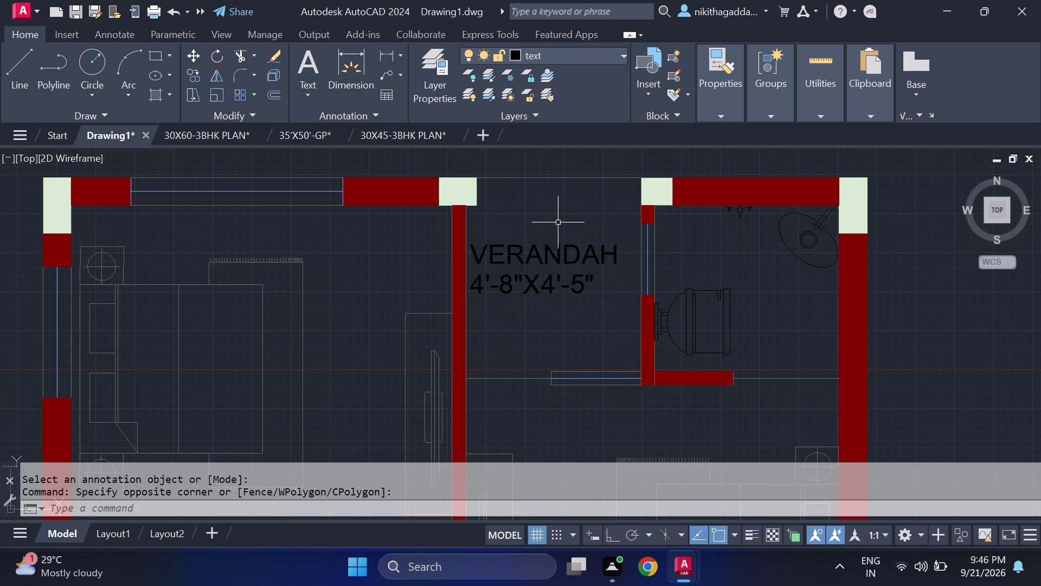
Copy the TOILET name and size text twice into the toilet beside the verandah, next to the WC, the second copy slightly higher.
scroll(550, 322, "down", 3)
middle_click_drag(509, 343, 499, 259)
scroll(450, 350, "up", 1)
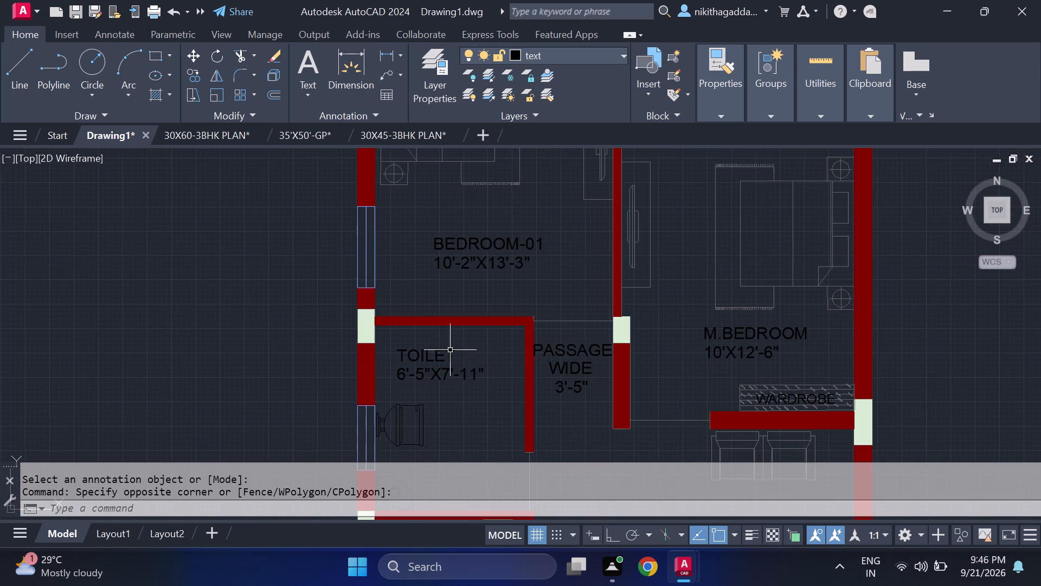
scroll(450, 350, "up", 1)
left_click(454, 337)
left_click(411, 380)
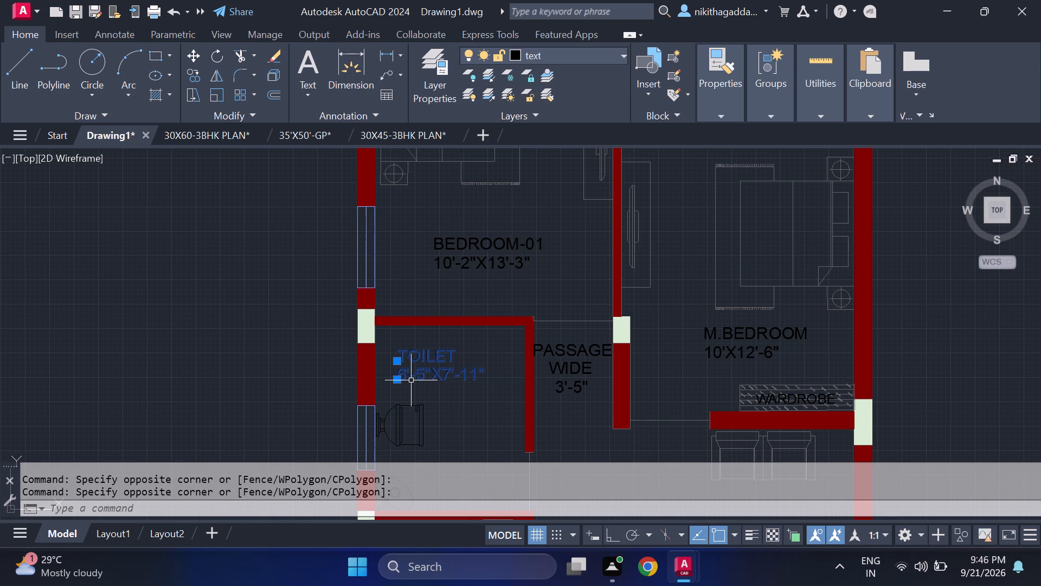
type("CO")
key("Return")
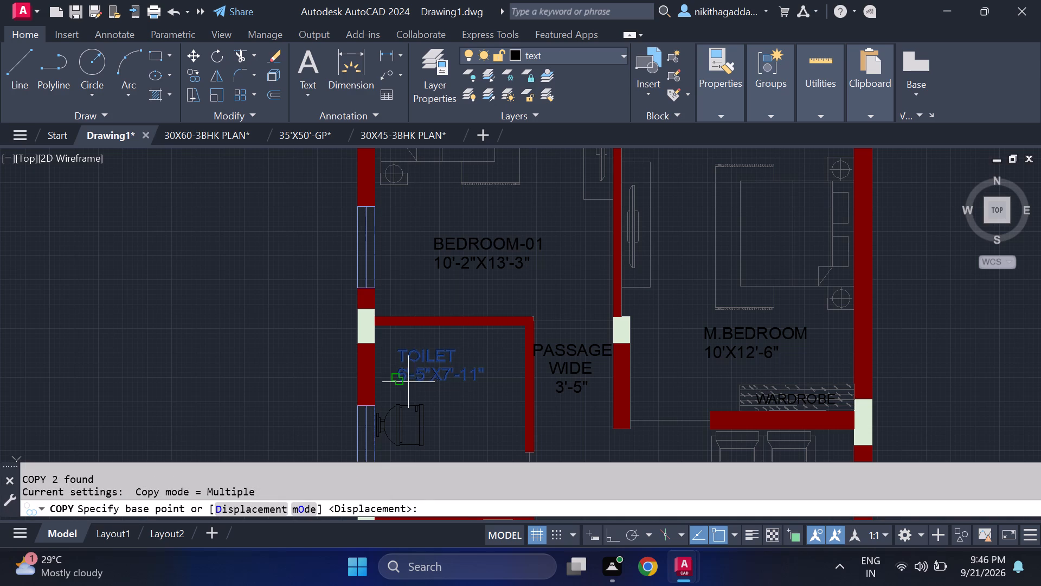
left_click_drag(403, 383, 417, 369)
scroll(698, 186, "down", 1)
middle_click_drag(694, 187, 491, 348)
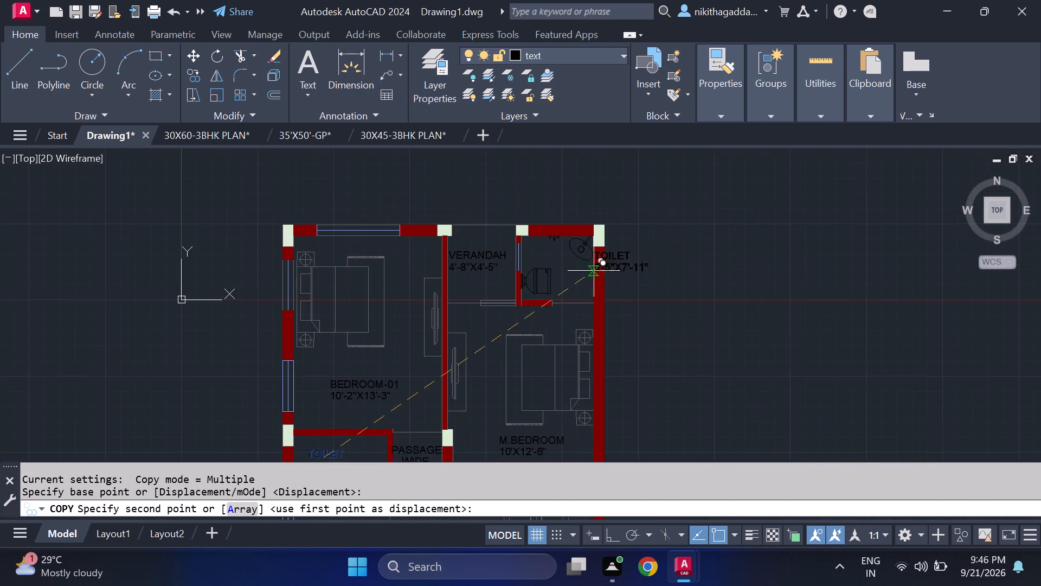
scroll(576, 276, "up", 2)
scroll(532, 298, "up", 2)
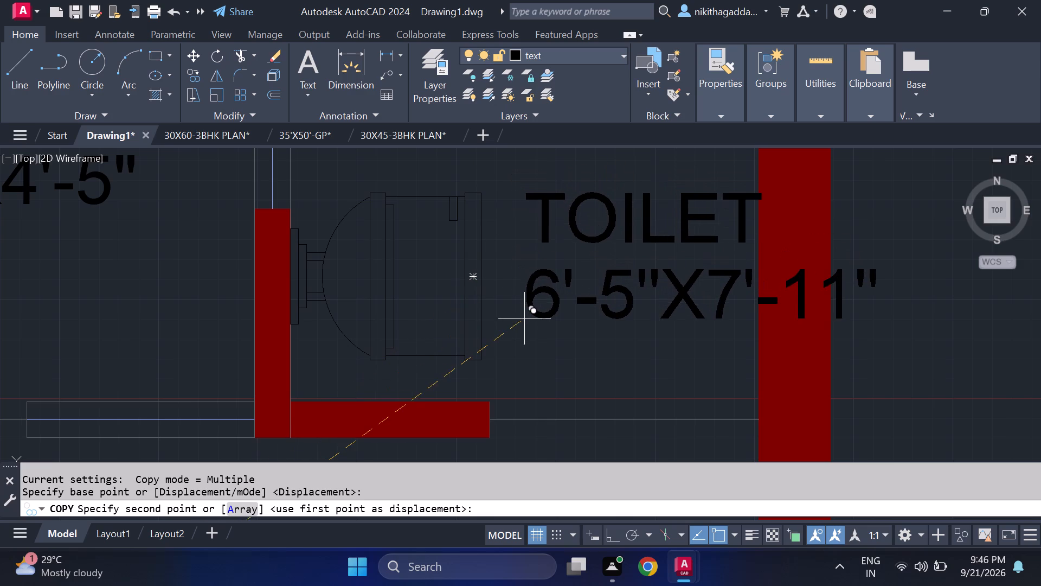
left_click(497, 331)
middle_click_drag(558, 303, 546, 352)
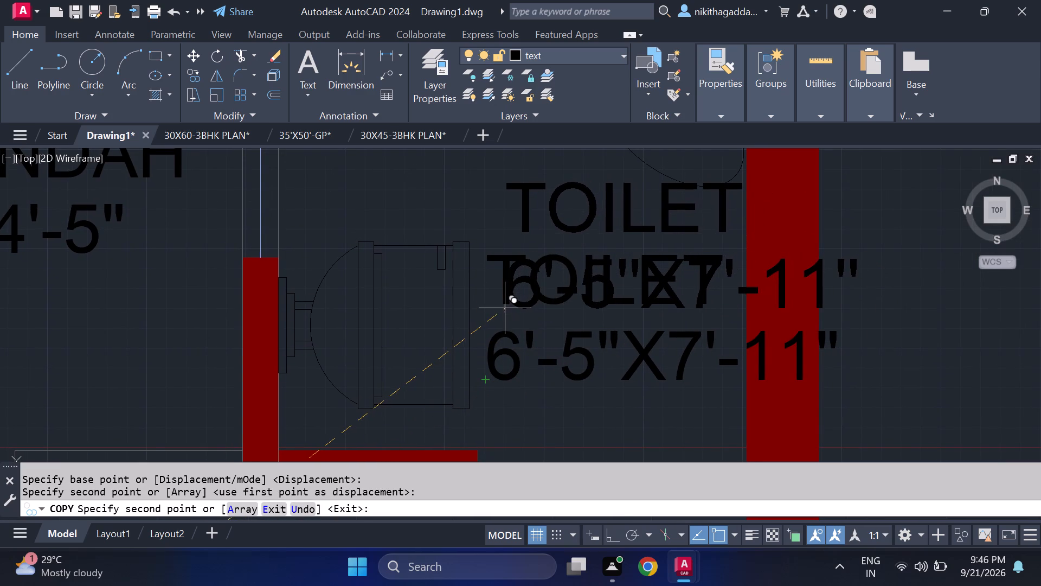
left_click(505, 308)
key("Escape")
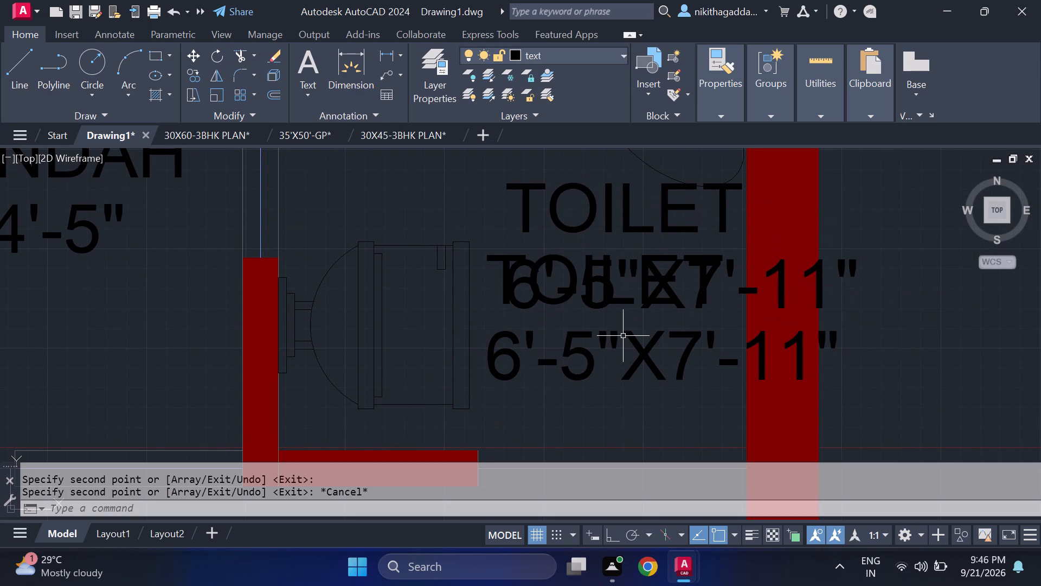
Delete the lower of the two overlapping TOILET texts beside the WC, keeping both size texts.
left_click(543, 293)
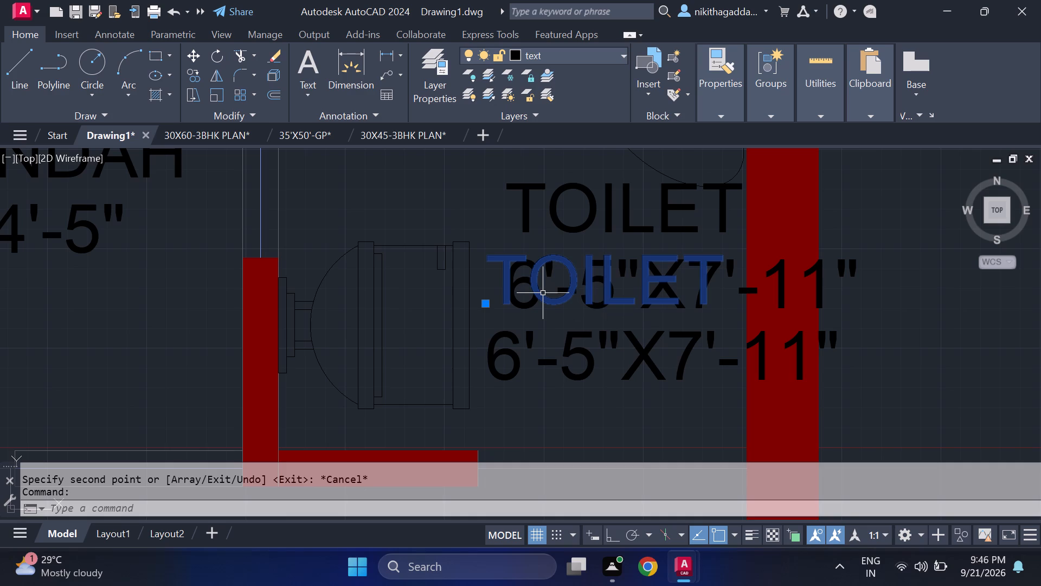
key("Delete")
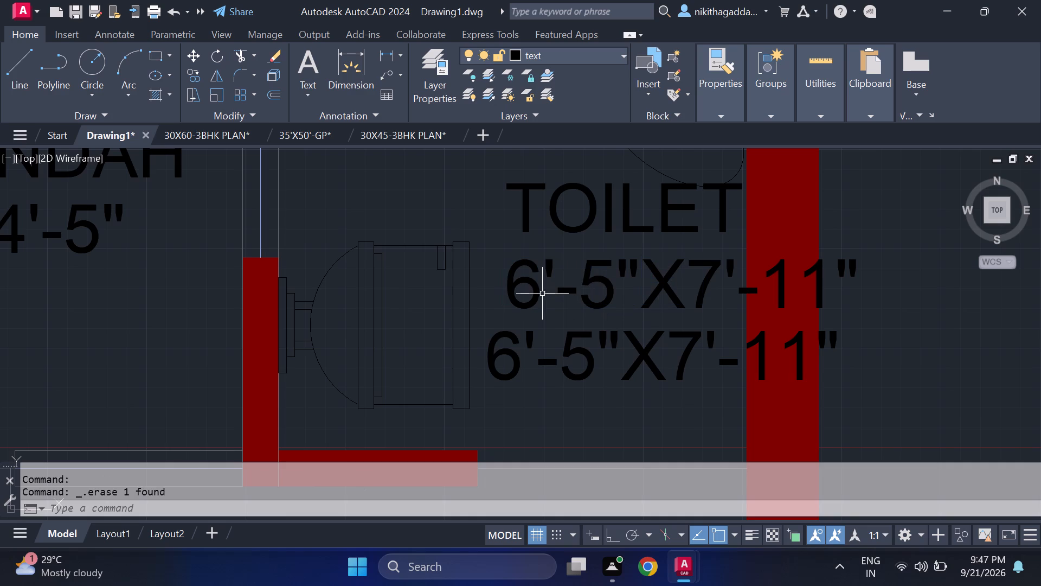
Change the remaining TOILET text beside the WC to AT.
middle_click_drag(546, 292, 545, 327)
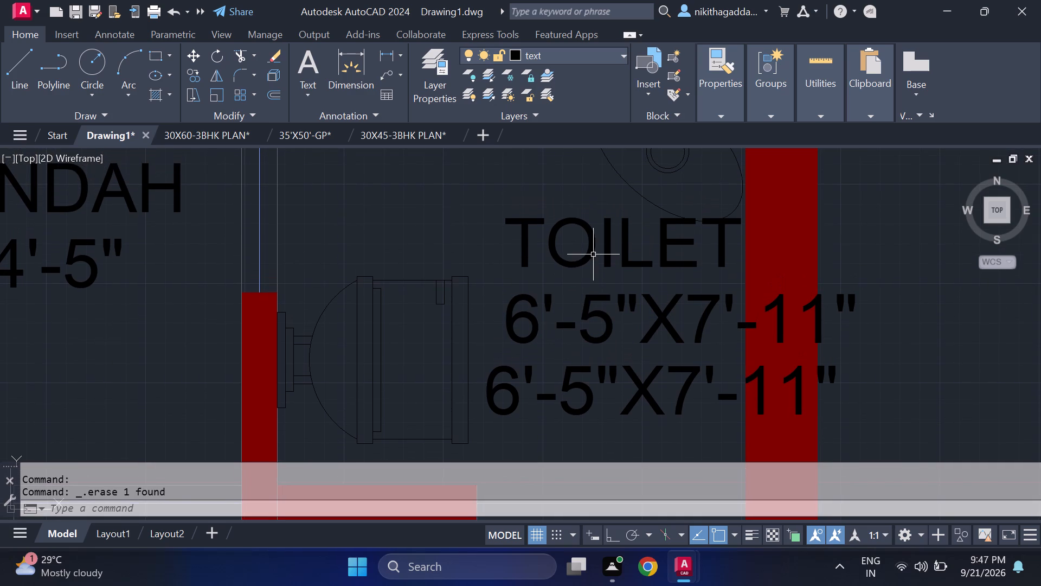
double_click(594, 253)
key("Delete")
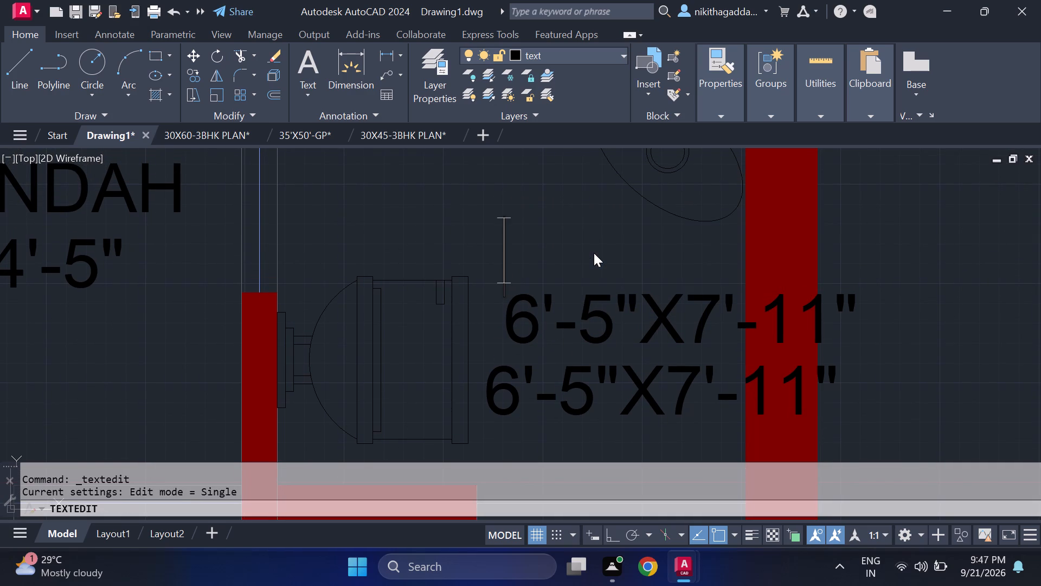
type("AT")
key("Return")
Change the upper 6'-5"X7'-11" text, directly under AT, to TOILET.
key("Return")
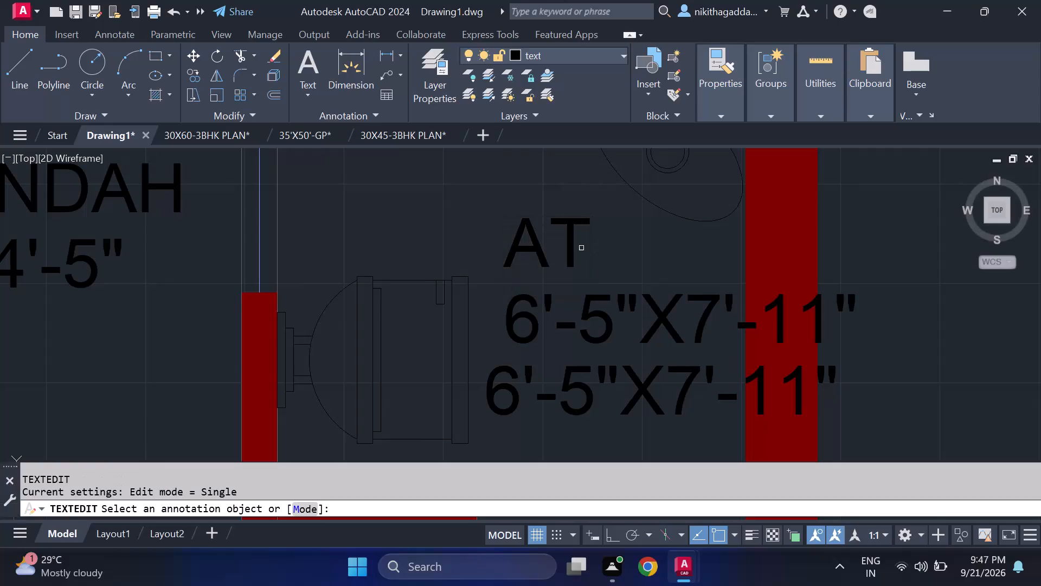
left_click(540, 332)
key("Delete")
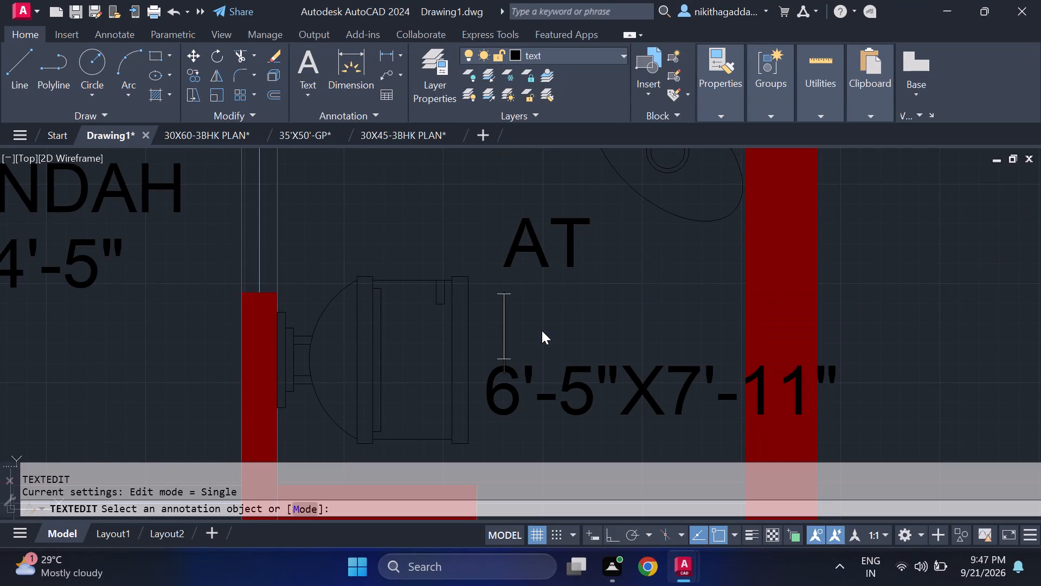
type("TOILET")
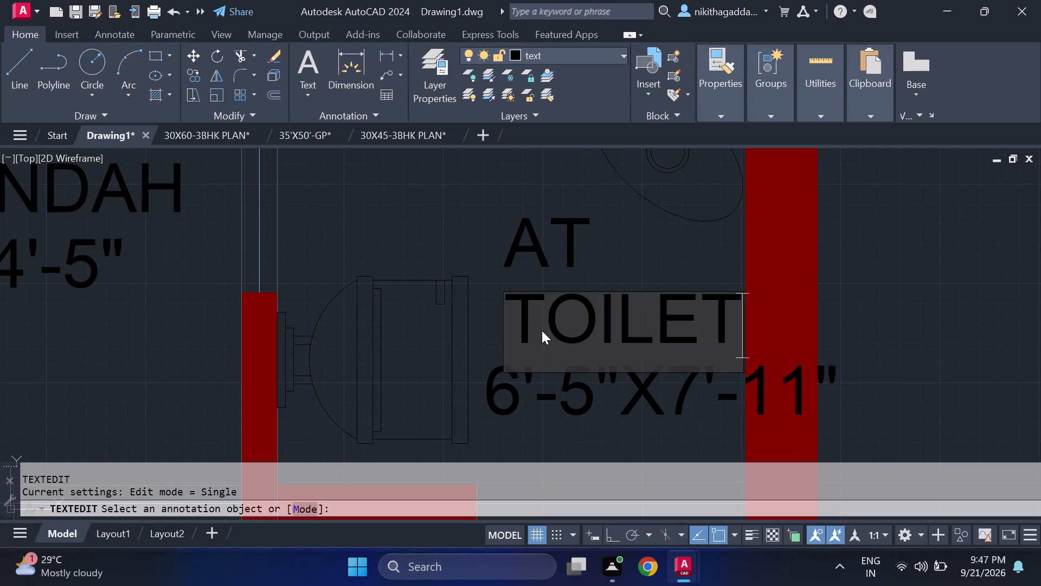
key("Return")
Change the 6'-5"X7'-11" size text under AT TOILET to 5'X4".
key("Return")
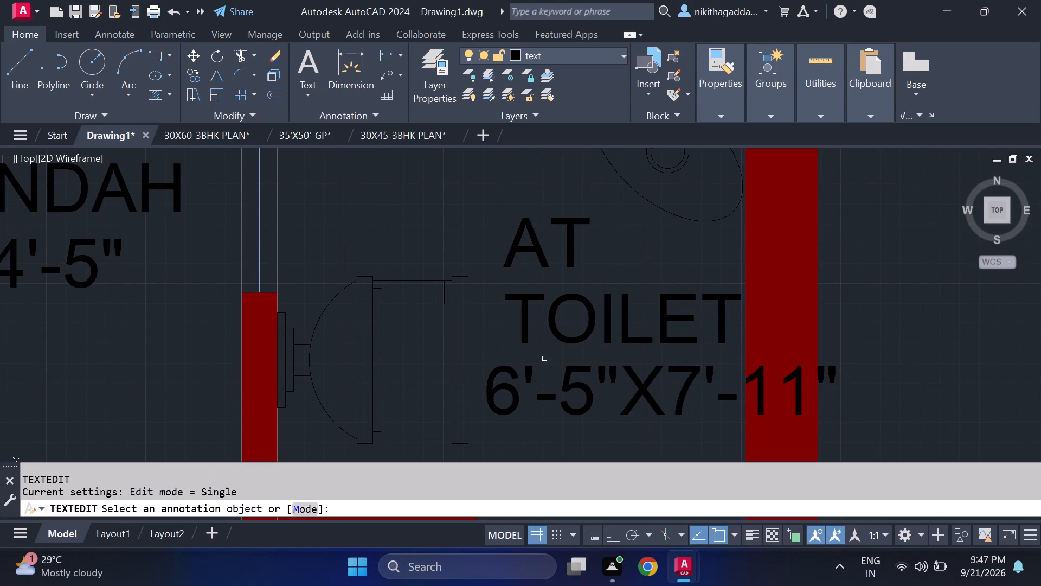
left_click(533, 391)
left_click(580, 390)
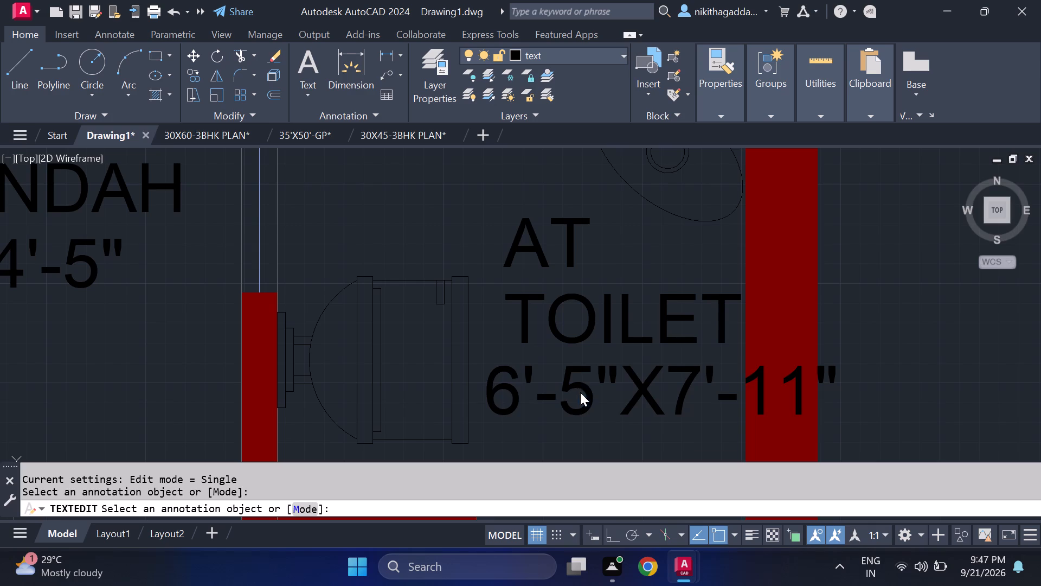
key("Delete")
key("5")
key("apostrophe")
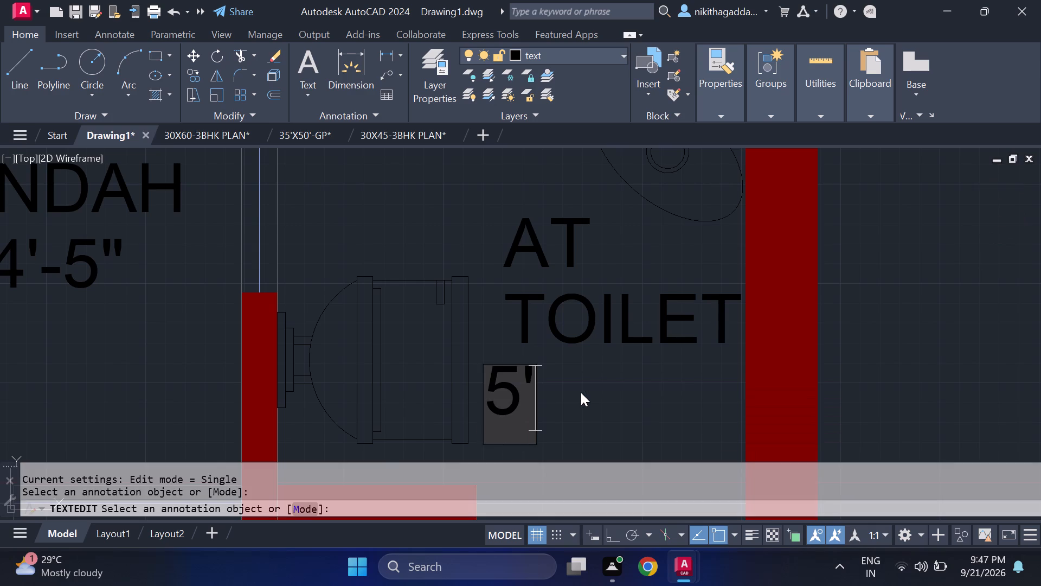
key("x")
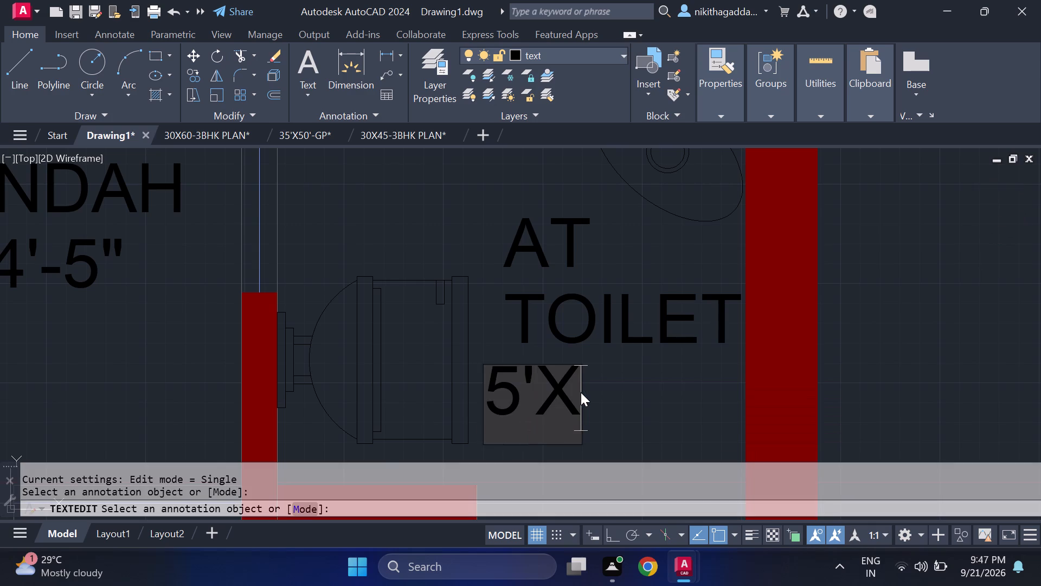
key("4")
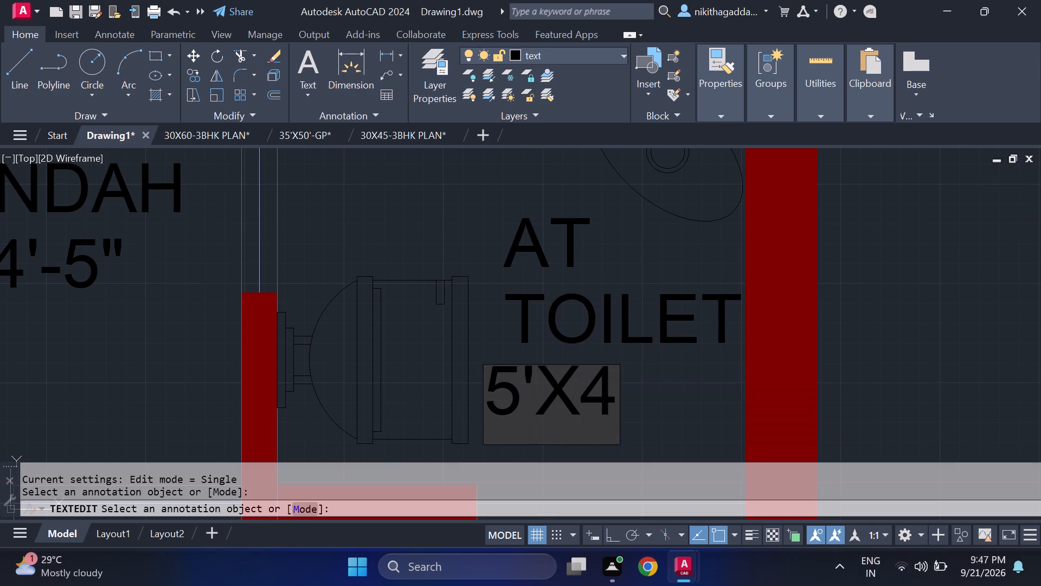
key("shift+quotedbl")
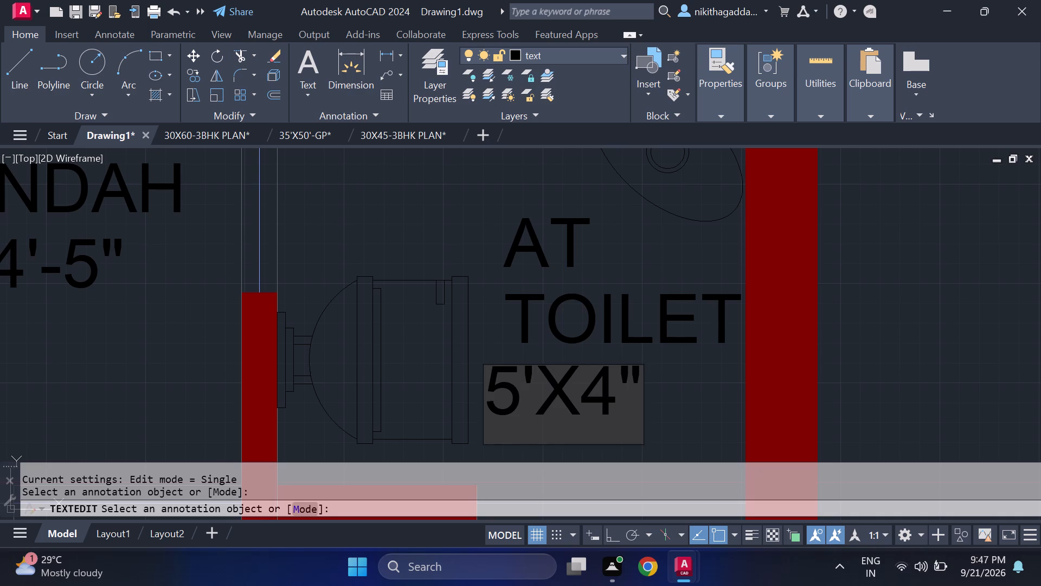
key("Return")
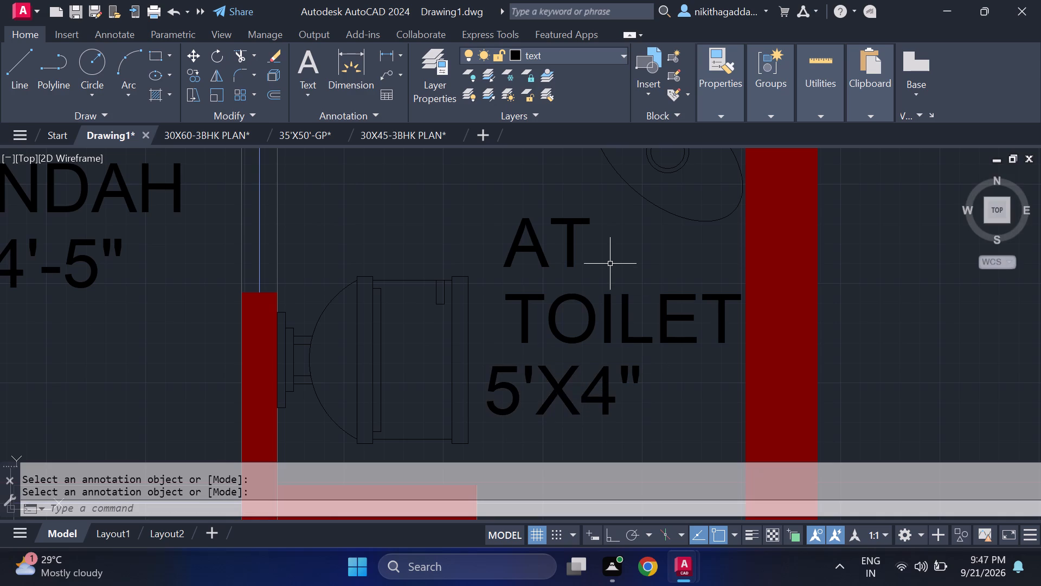
Move the AT text sideways so it sits centred above the TOILET text.
left_click_drag(616, 219, 610, 222)
left_click(524, 259)
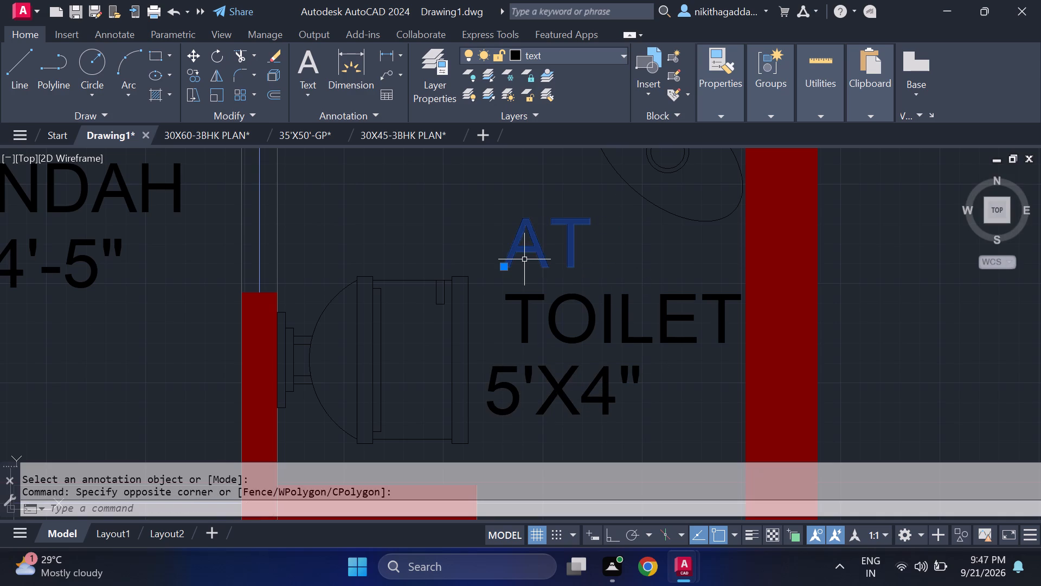
key("m")
key("Return")
left_click(494, 262)
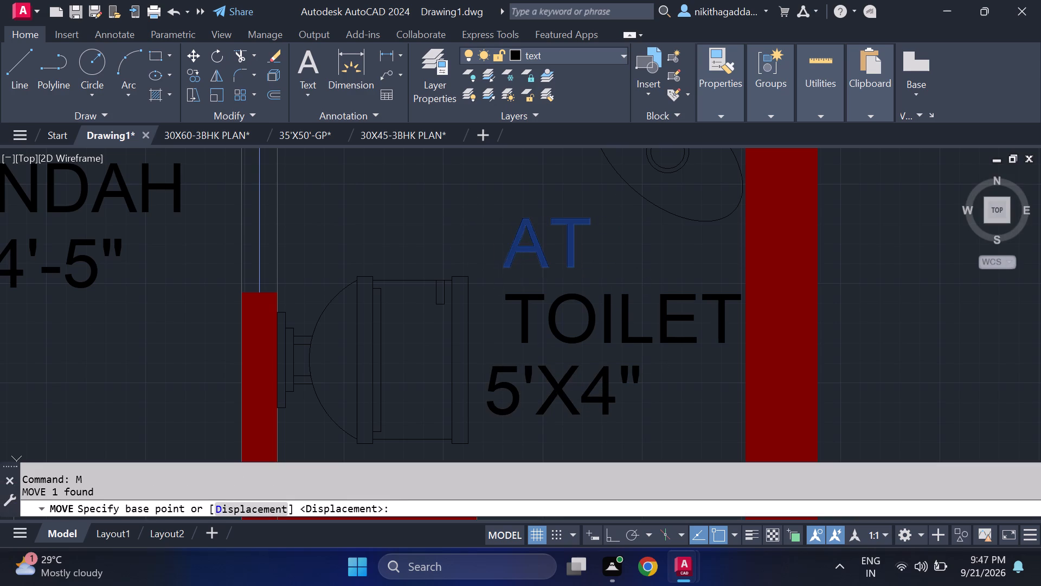
left_click(578, 268)
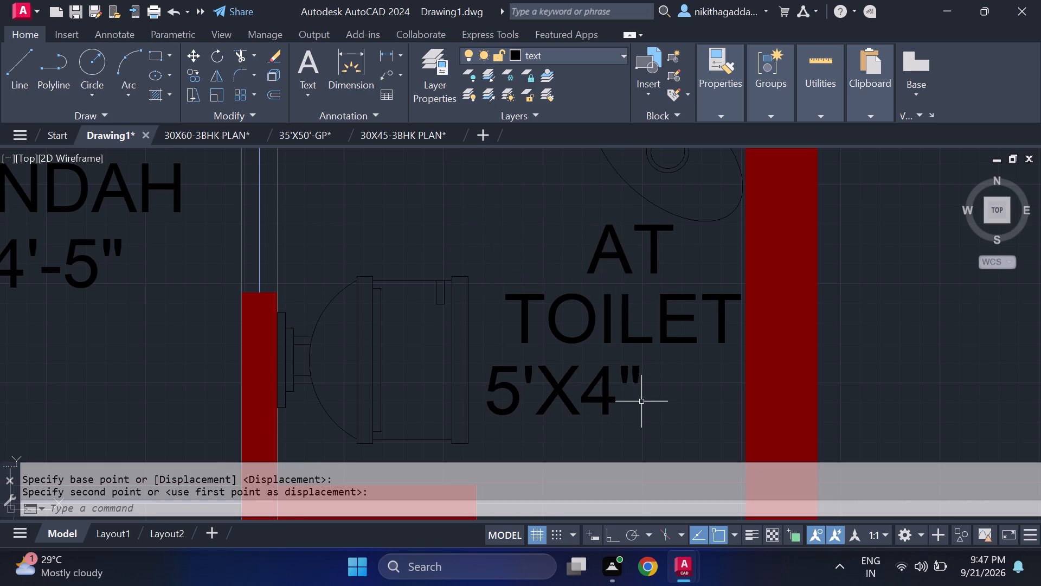
Move the 5'X4" size text so it sits centred just beneath the TOILET text.
left_click_drag(659, 362, 627, 381)
left_click(539, 416)
key("m")
key("Return")
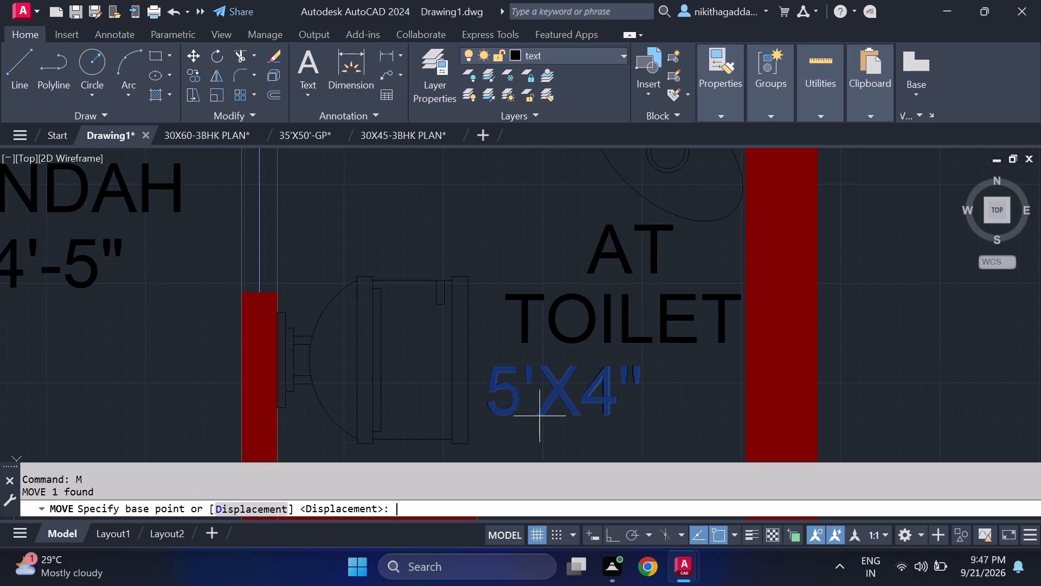
left_click(504, 415)
left_click(580, 405)
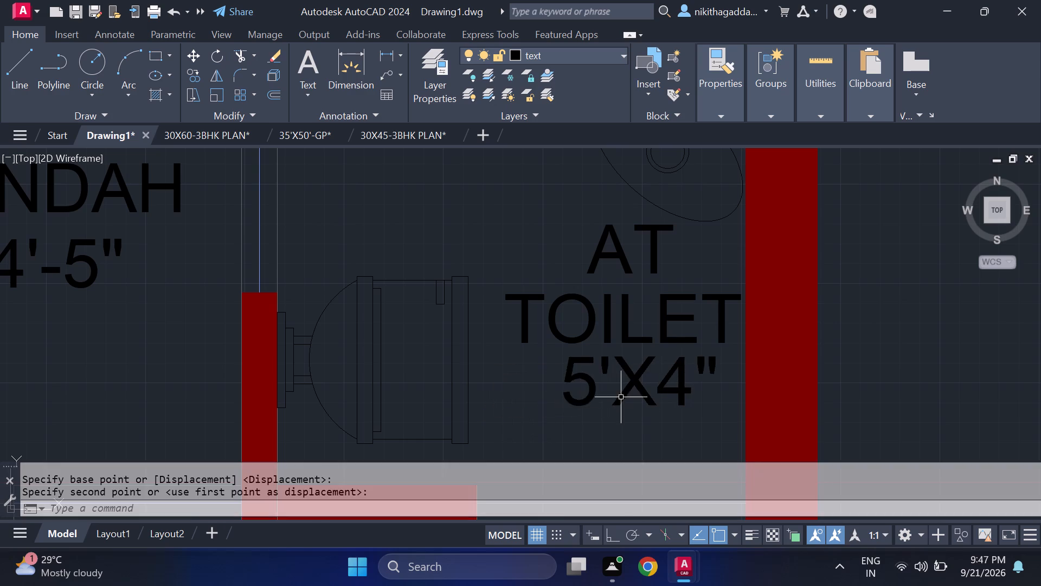
Look over the whole floor plan's room labels, from the attached toilet down to the stair lobby and back.
scroll(658, 386, "down", 3)
middle_click_drag(746, 391, 718, 309)
scroll(729, 321, "down", 1)
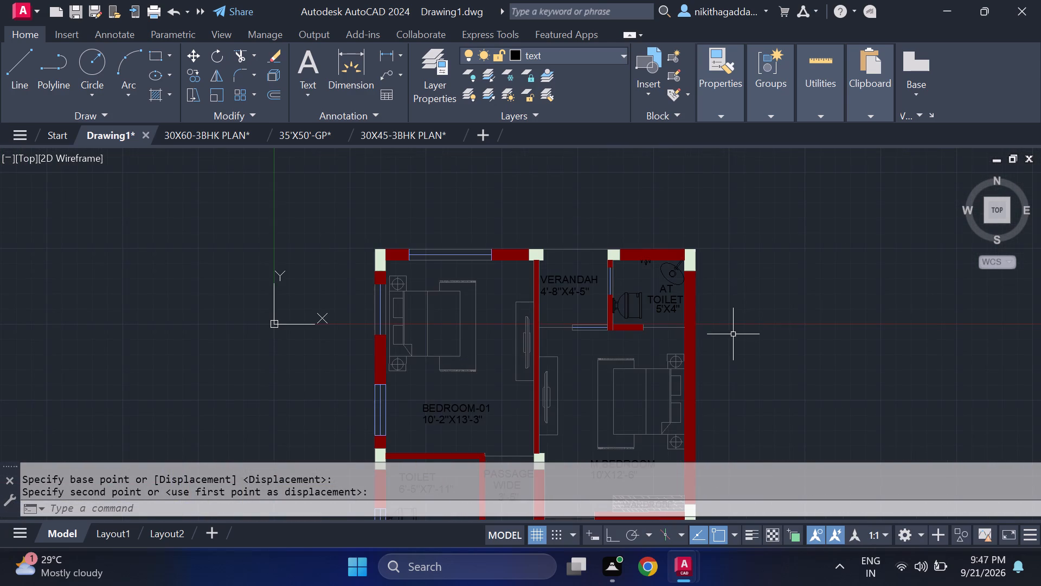
middle_click_drag(732, 334, 671, 235)
scroll(706, 339, "down", 1)
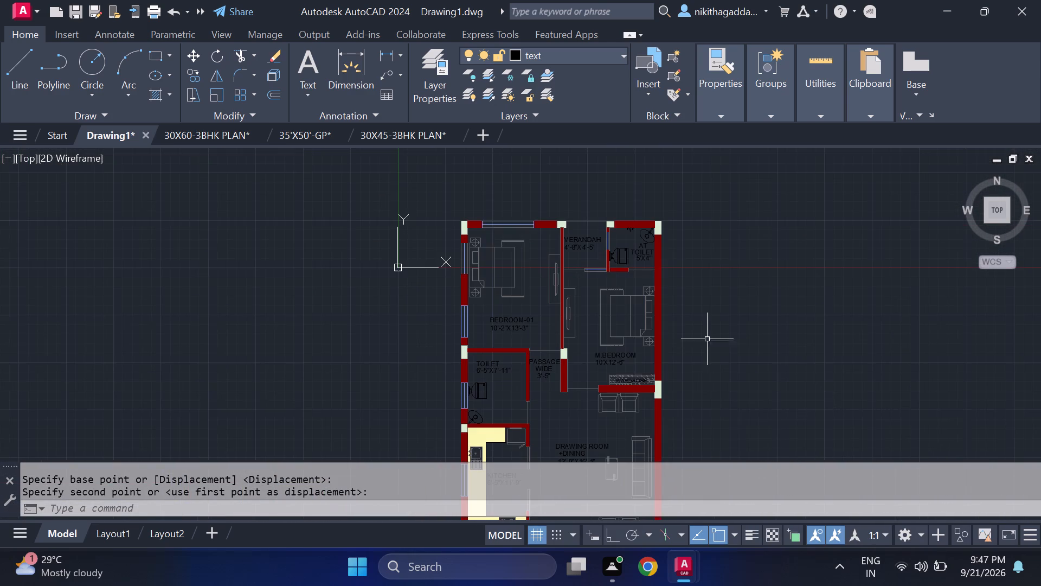
middle_click_drag(710, 363, 671, 247)
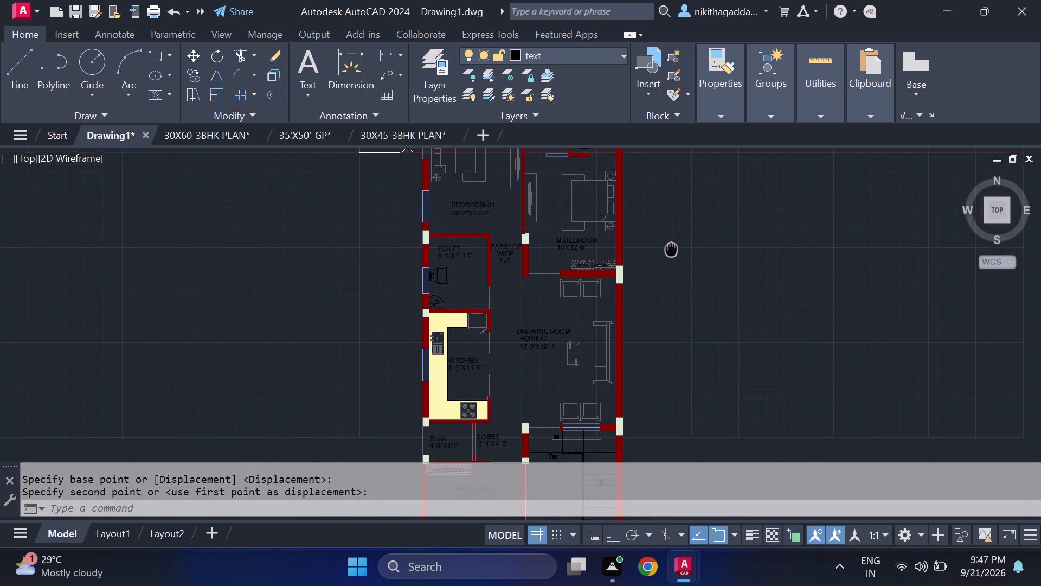
middle_click_drag(671, 247, 671, 247)
middle_click_drag(679, 317, 668, 241)
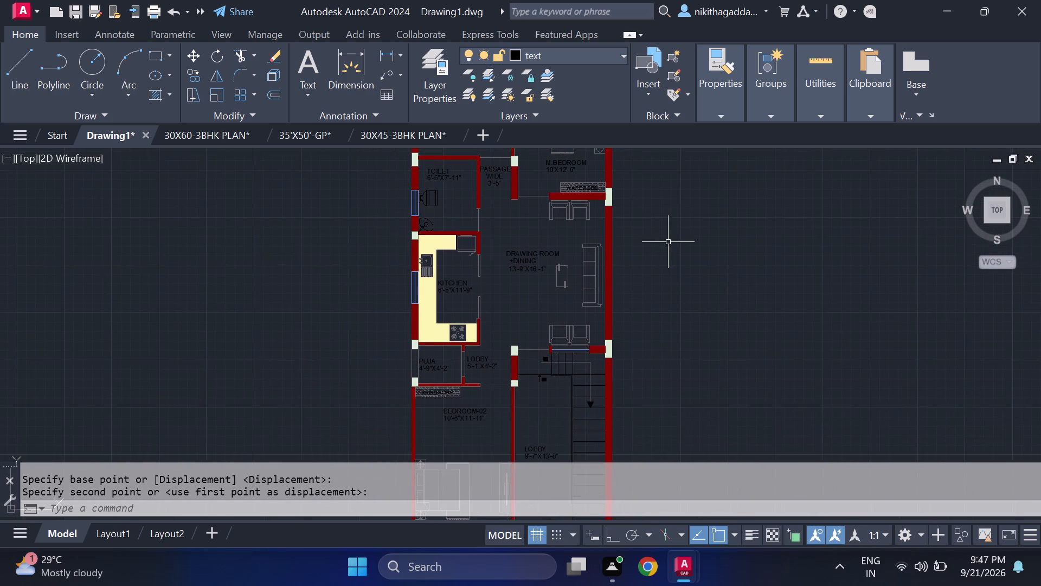
middle_click_drag(673, 346, 670, 257)
middle_click_drag(682, 347, 679, 267)
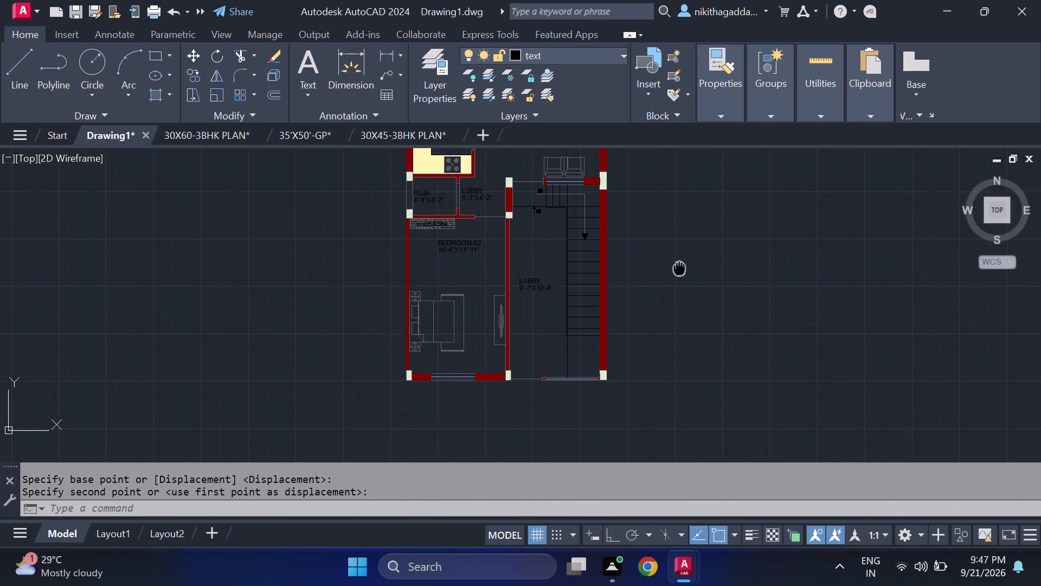
middle_click_drag(679, 267, 704, 360)
middle_click_drag(703, 311, 705, 379)
middle_click_drag(699, 311, 702, 405)
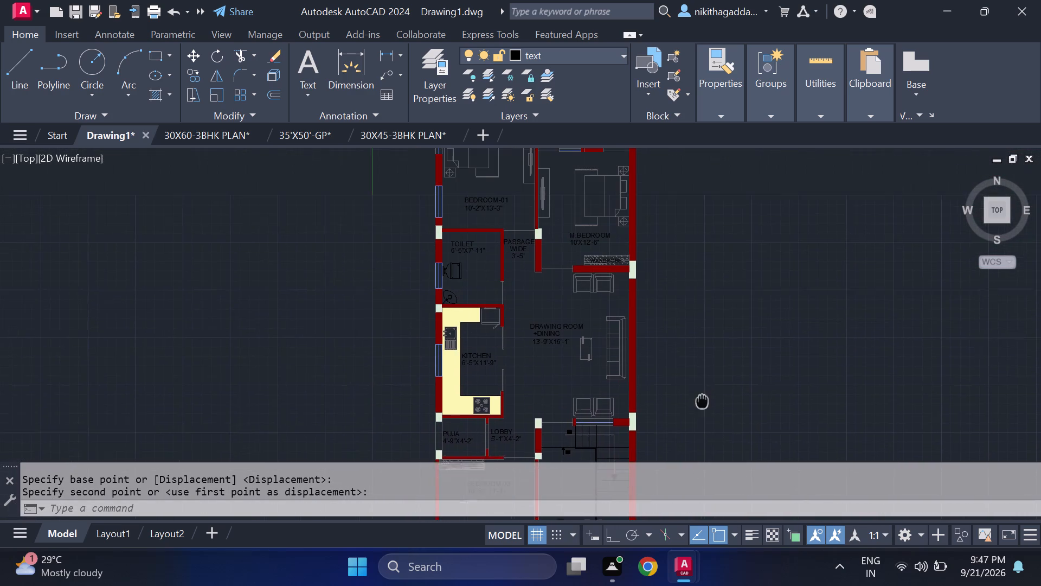
middle_click_drag(702, 405, 702, 410)
middle_click_drag(639, 298, 637, 379)
middle_click_drag(607, 265, 607, 380)
With ortho on for straight edges, draw a three-sided line outline just over 2' deep above the verandah-side wall, between the plan's outer corners.
scroll(547, 322, "up", 1)
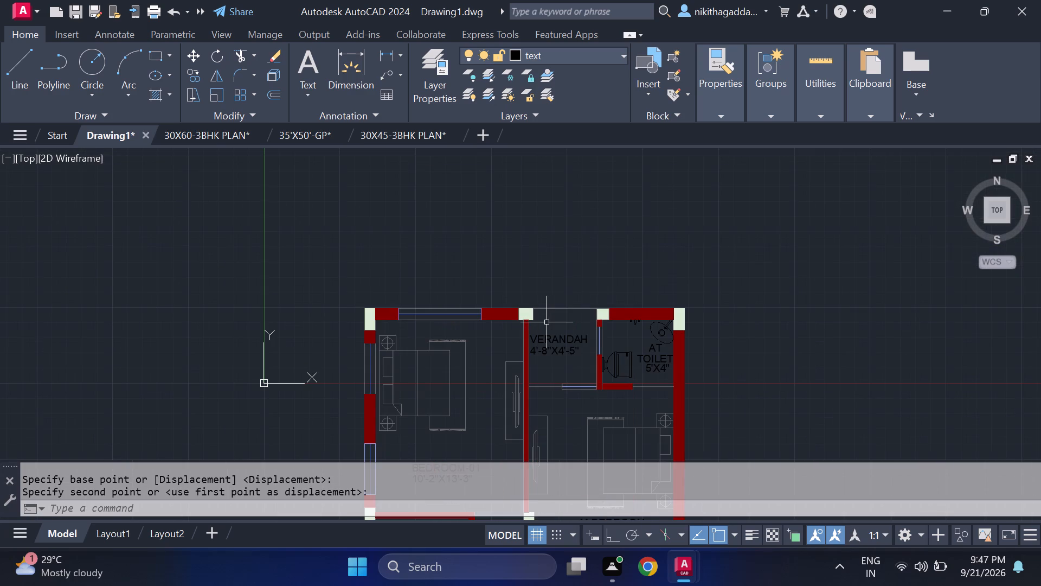
key("l")
key("Return")
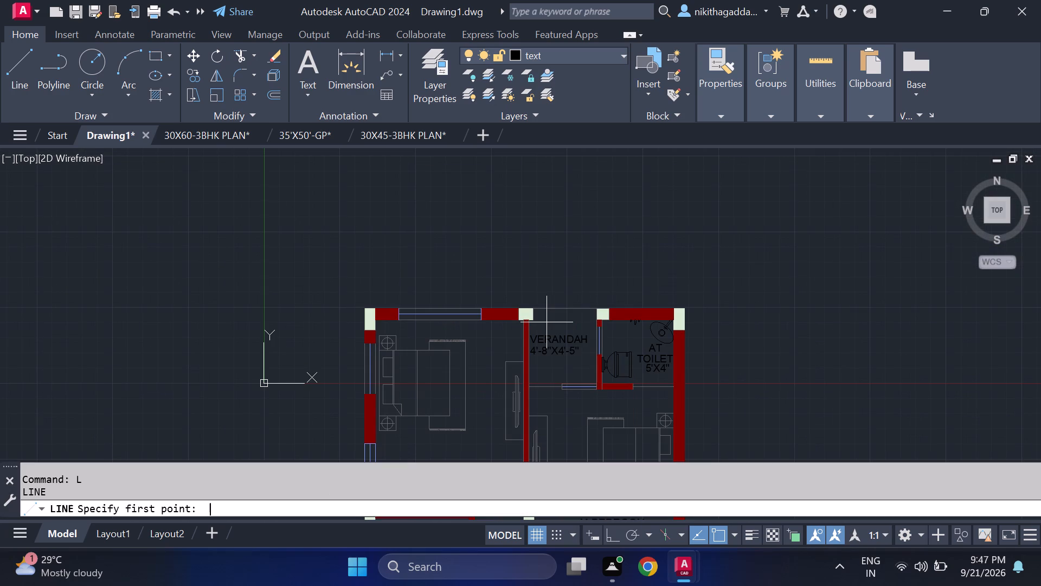
left_click(368, 305)
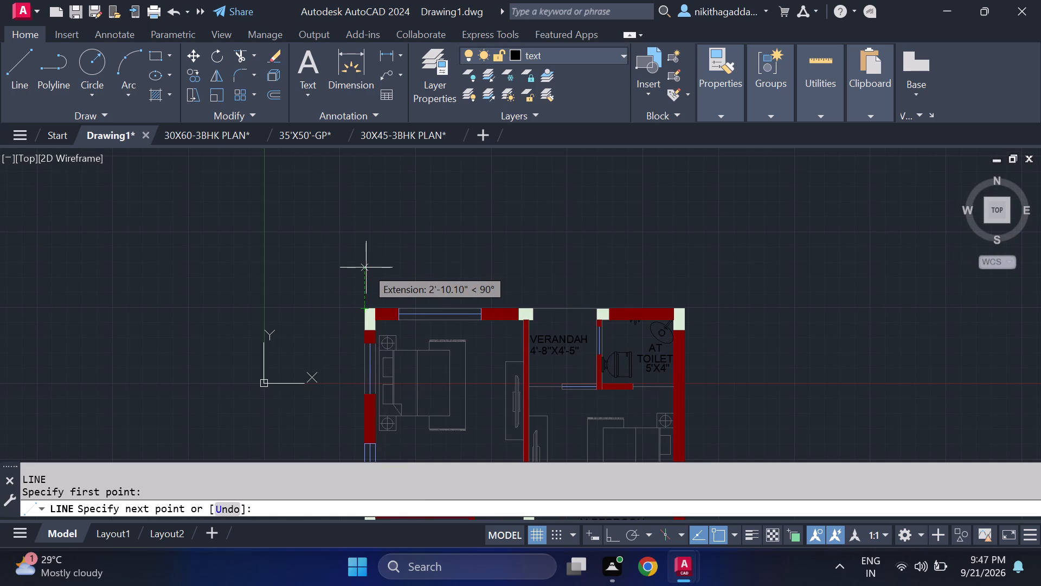
left_click(366, 275)
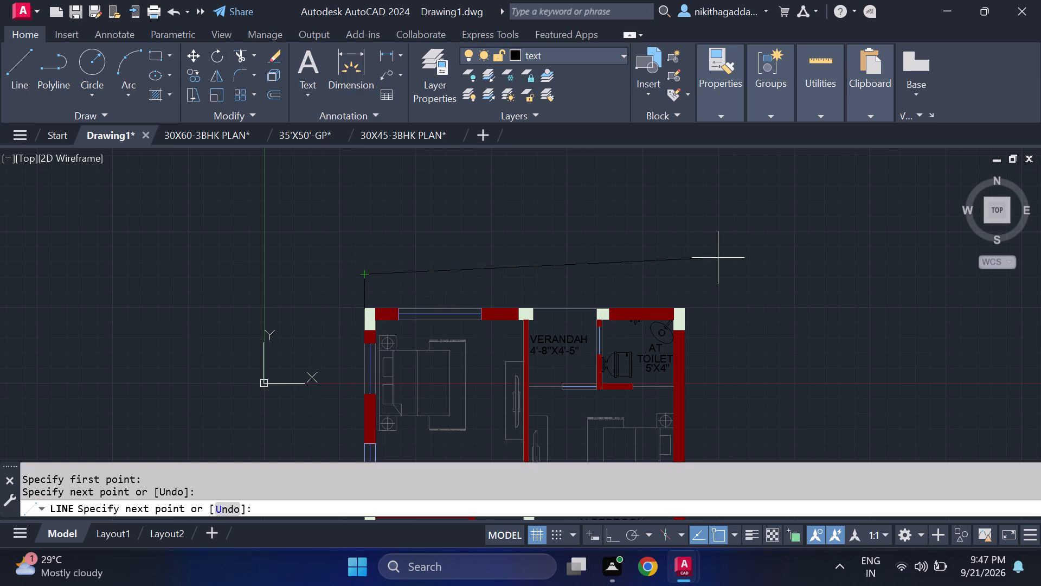
scroll(687, 283, "up", 2)
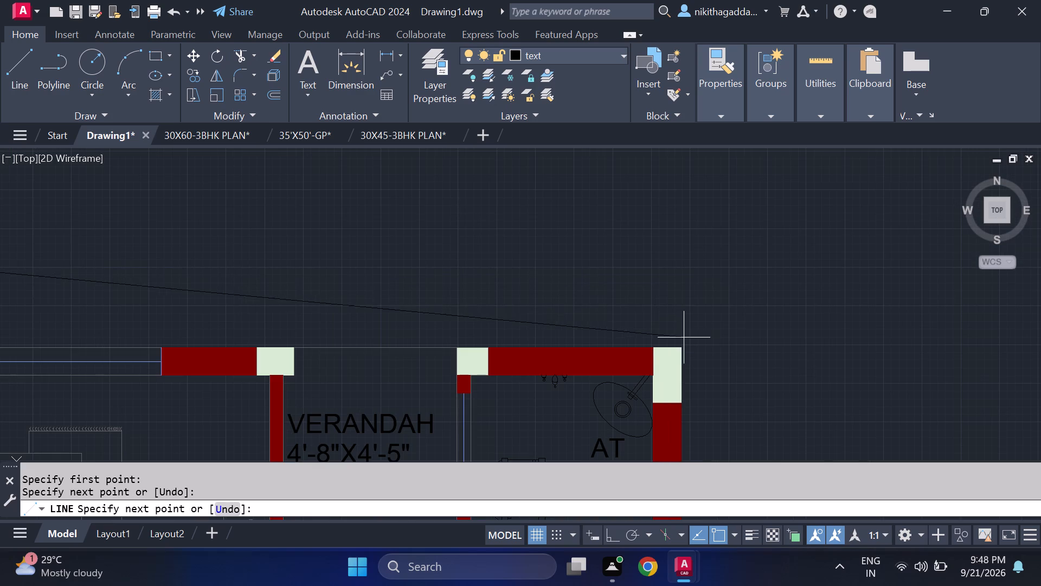
key("F8")
left_click(680, 258)
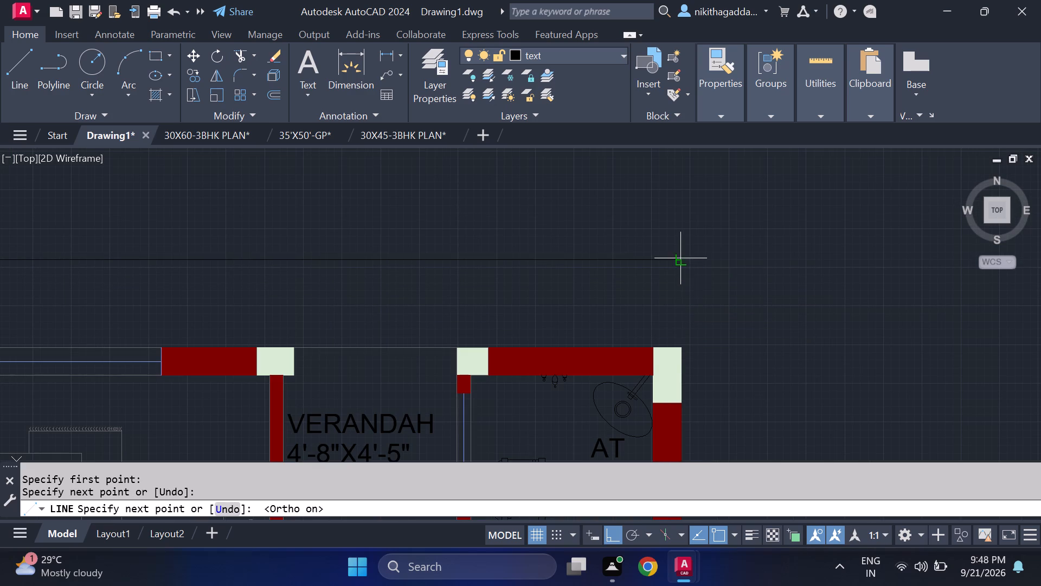
left_click(680, 346)
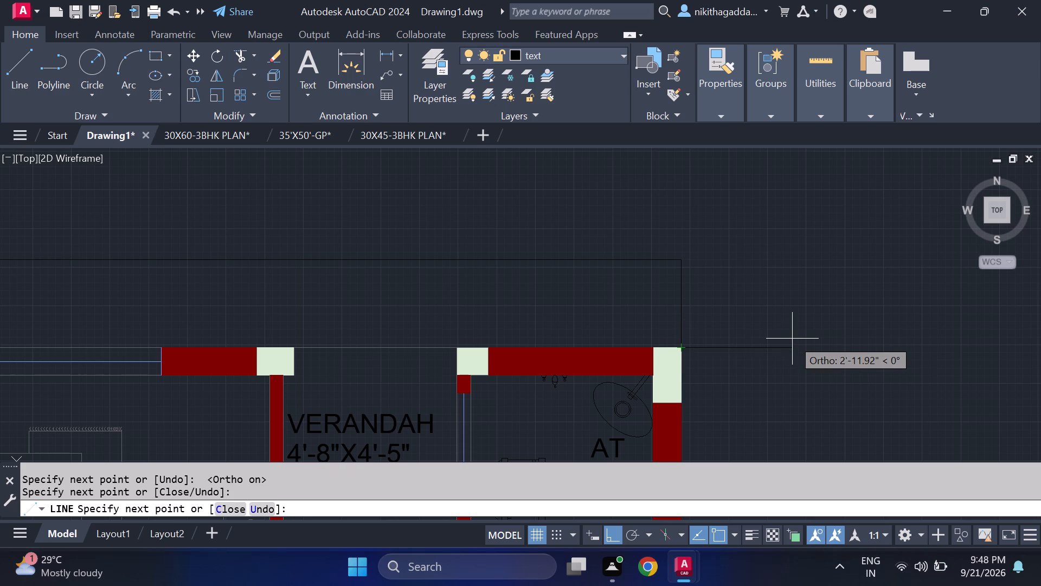
key("Escape")
Draw a matching three-sided line outline about 3' deep below the BEDROOM-02 and stair lobby wall, between the plan's outer corners.
scroll(789, 336, "down", 4)
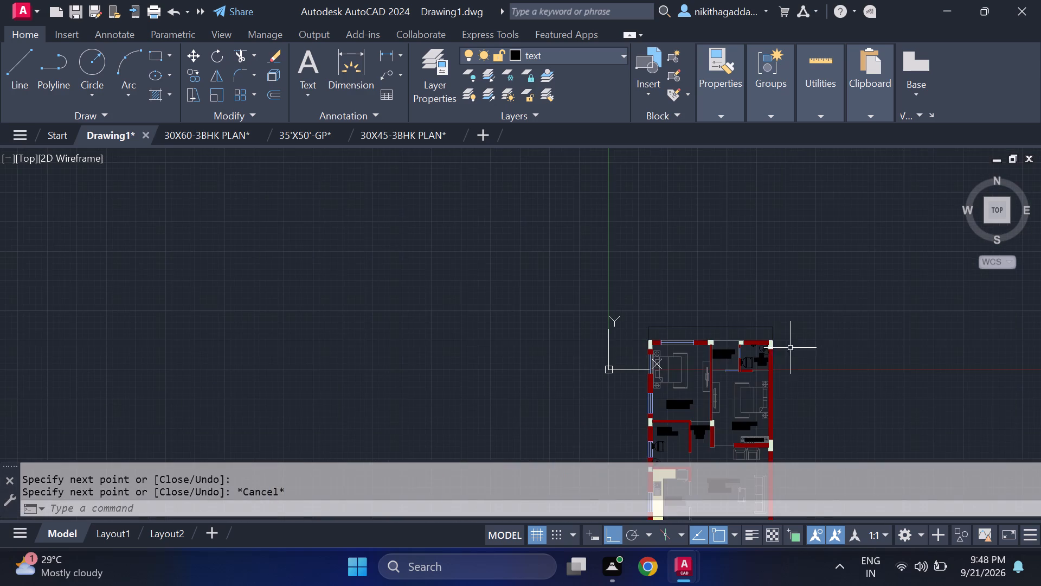
scroll(803, 353, "up", 3)
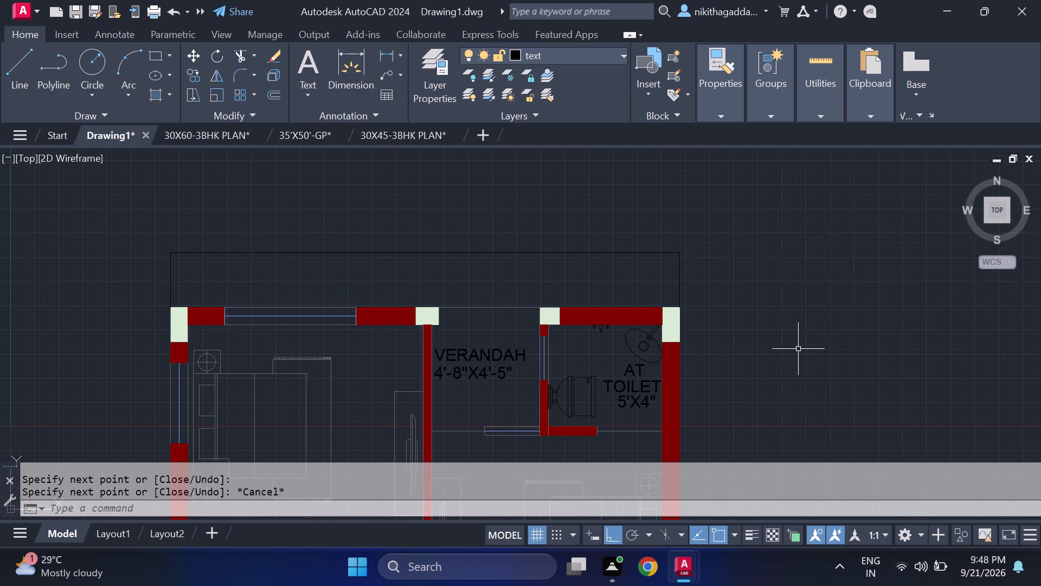
middle_click_drag(796, 339, 828, 260)
scroll(819, 283, "down", 1)
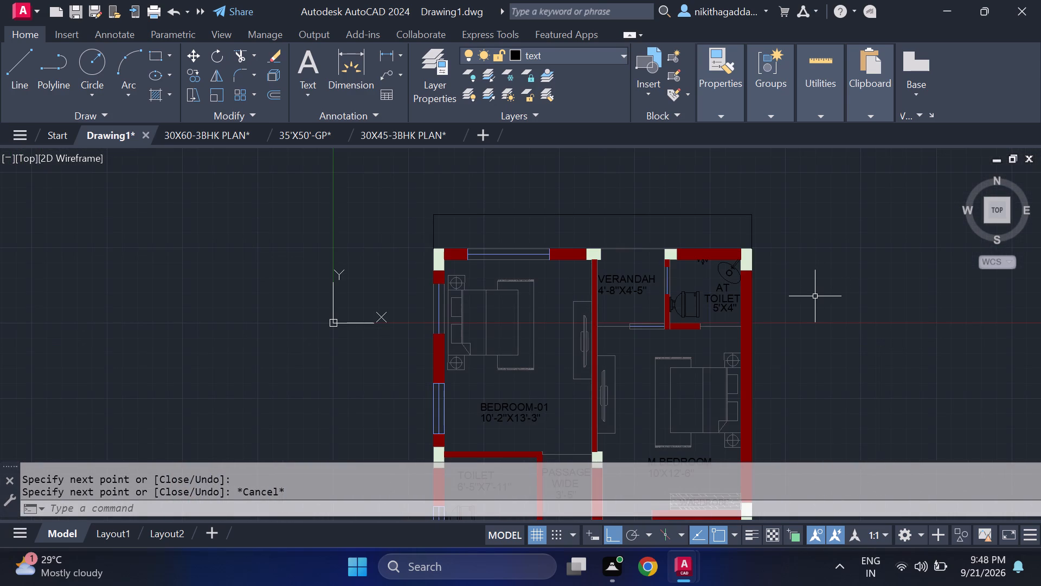
key("l")
key("Return")
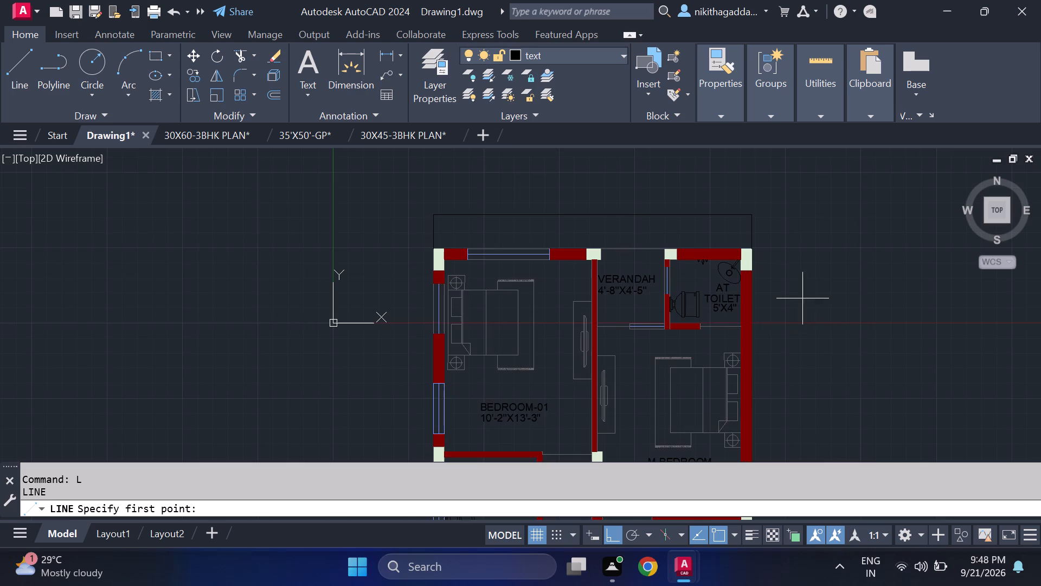
scroll(757, 308, "down", 3)
middle_click_drag(768, 347, 714, 219)
scroll(637, 447, "up", 2)
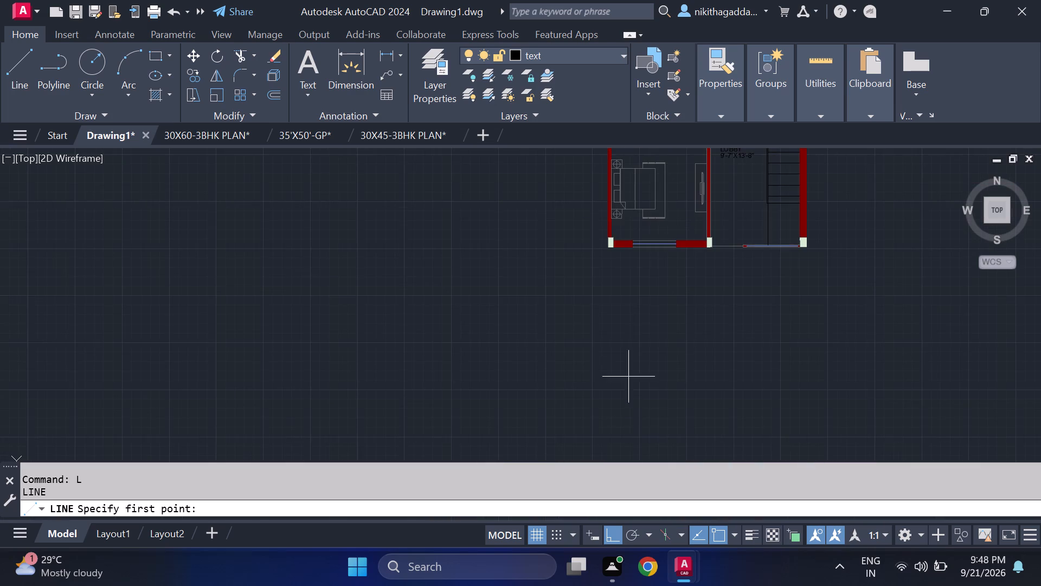
middle_click_drag(618, 327, 611, 379)
scroll(621, 333, "up", 1)
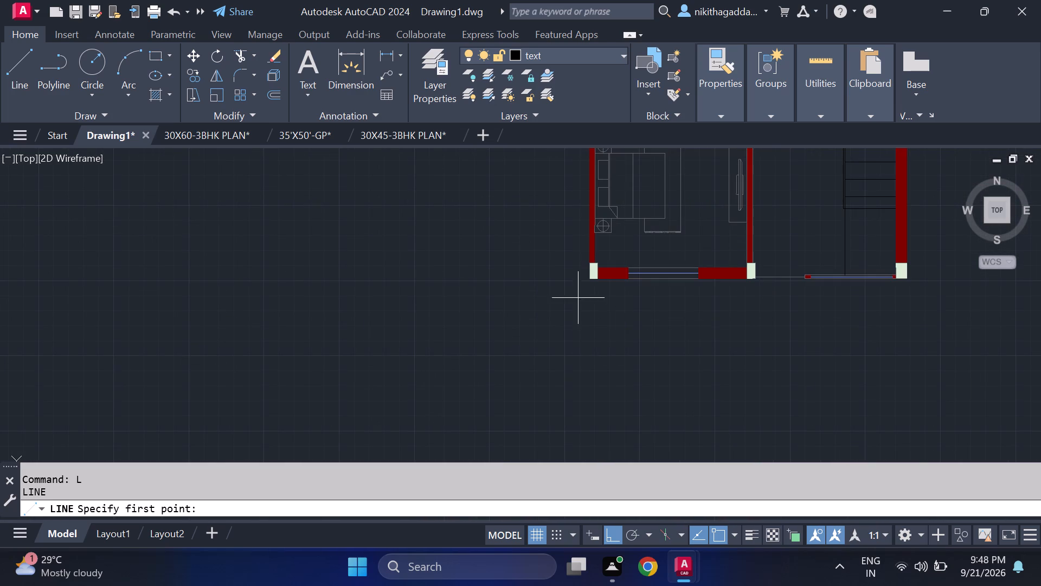
left_click(587, 280)
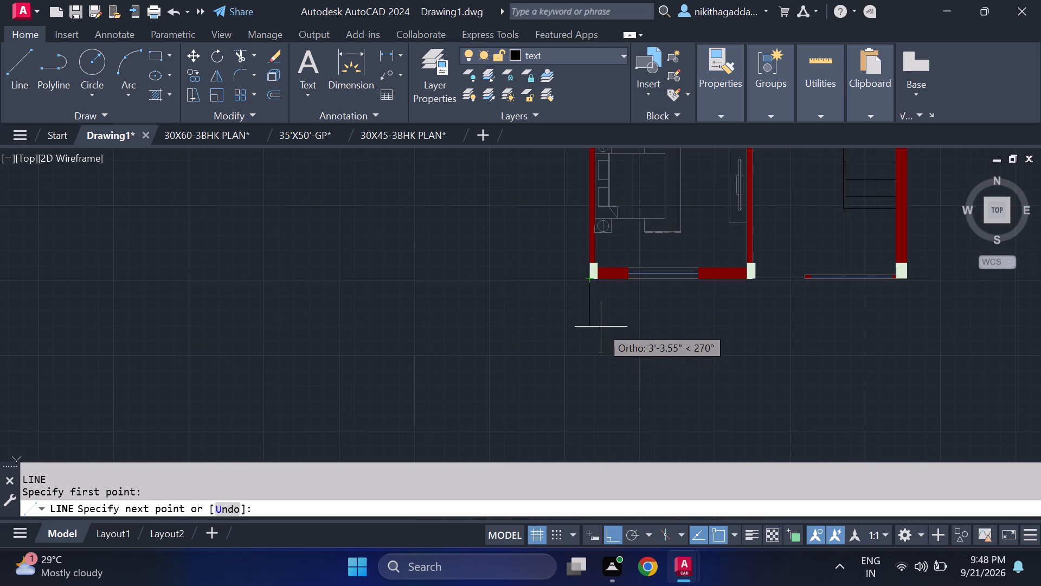
left_click(600, 322)
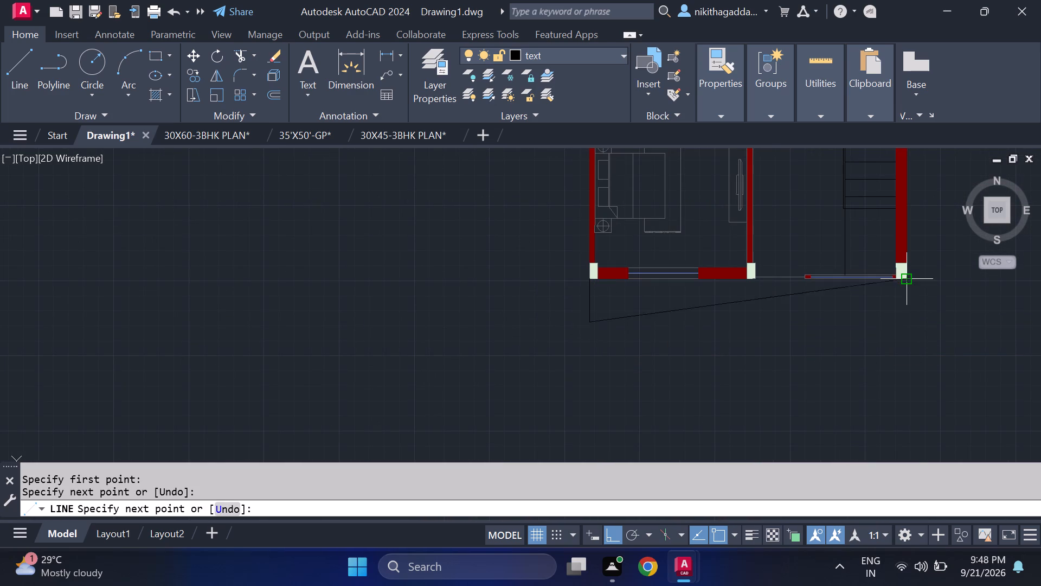
left_click(909, 322)
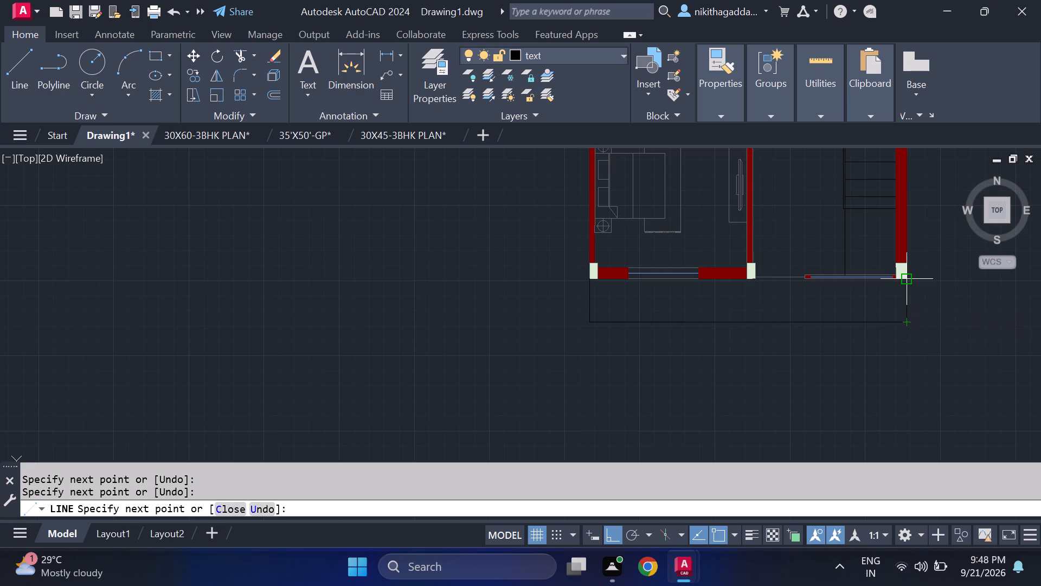
left_click(910, 279)
key("Escape")
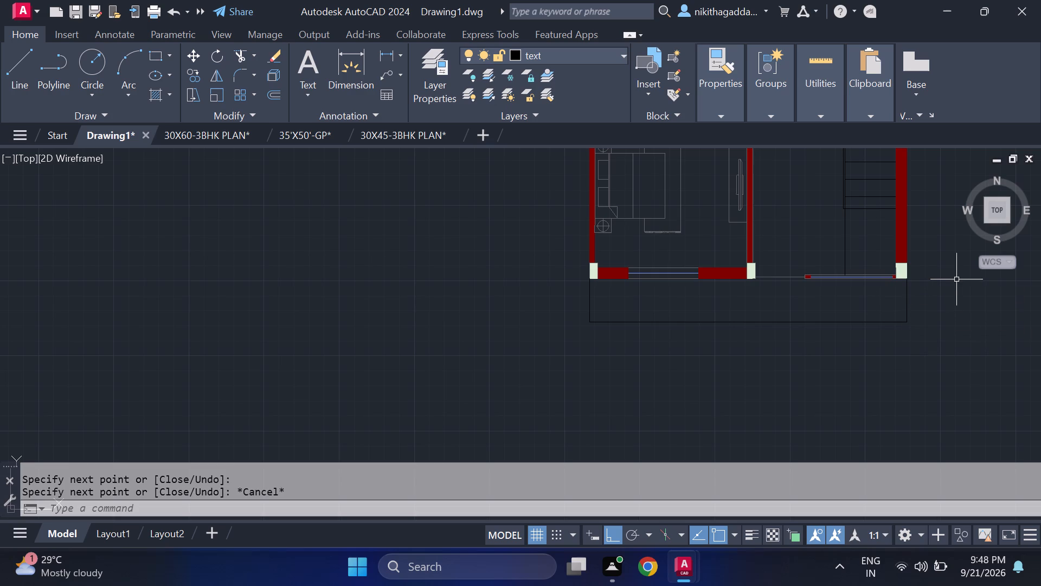
Draw a three-sided line outline about 3' wide beyond the kitchen-side wall, between the plan's outer corners at BEDROOM-02 and BEDROOM-01.
scroll(860, 302, "down", 1)
key("l")
key("Return")
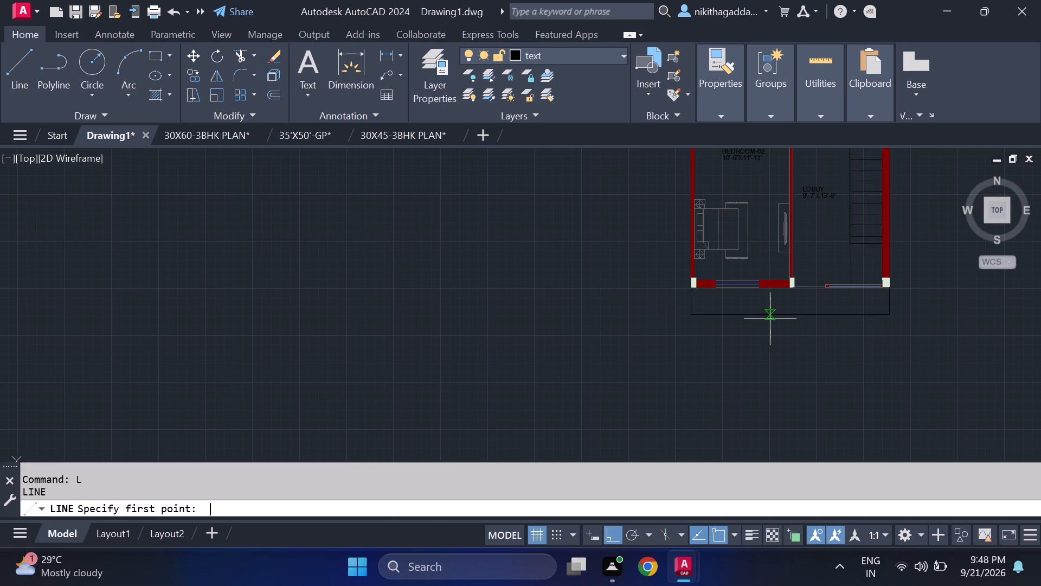
scroll(690, 302, "up", 2)
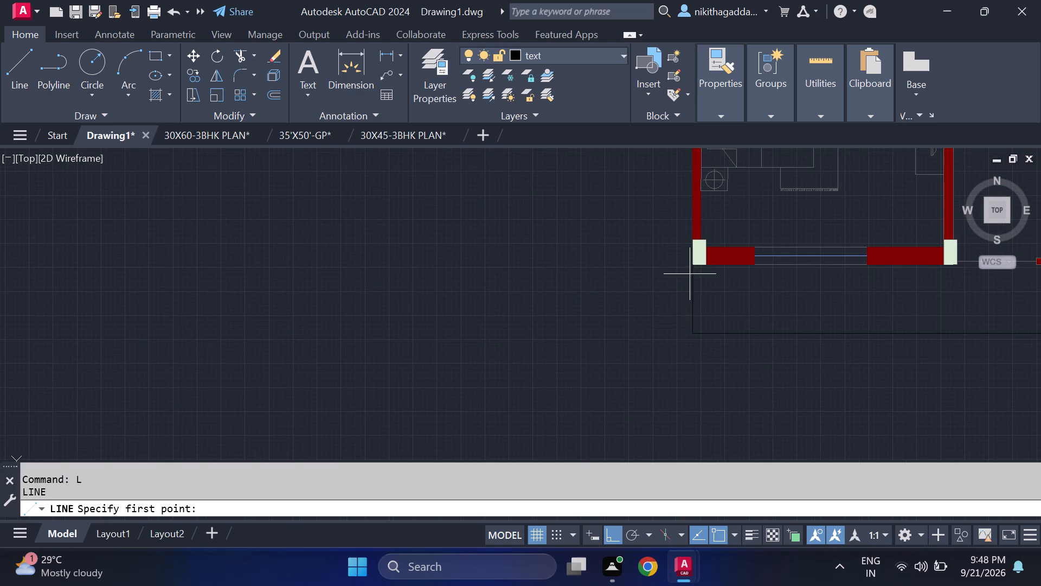
left_click(691, 267)
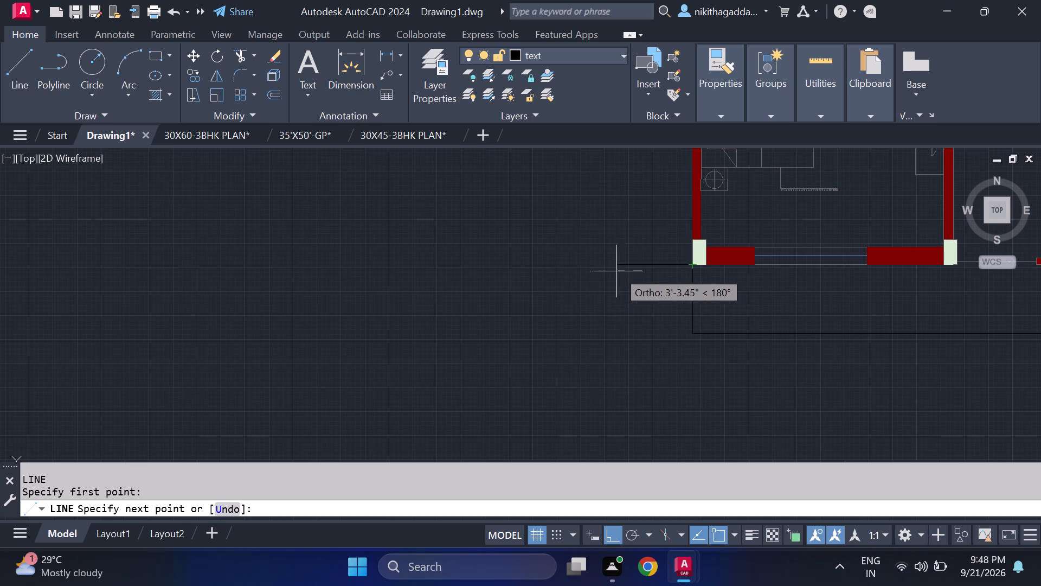
left_click(621, 268)
scroll(627, 218, "down", 3)
middle_click_drag(624, 213, 622, 437)
middle_click_drag(608, 222, 608, 222)
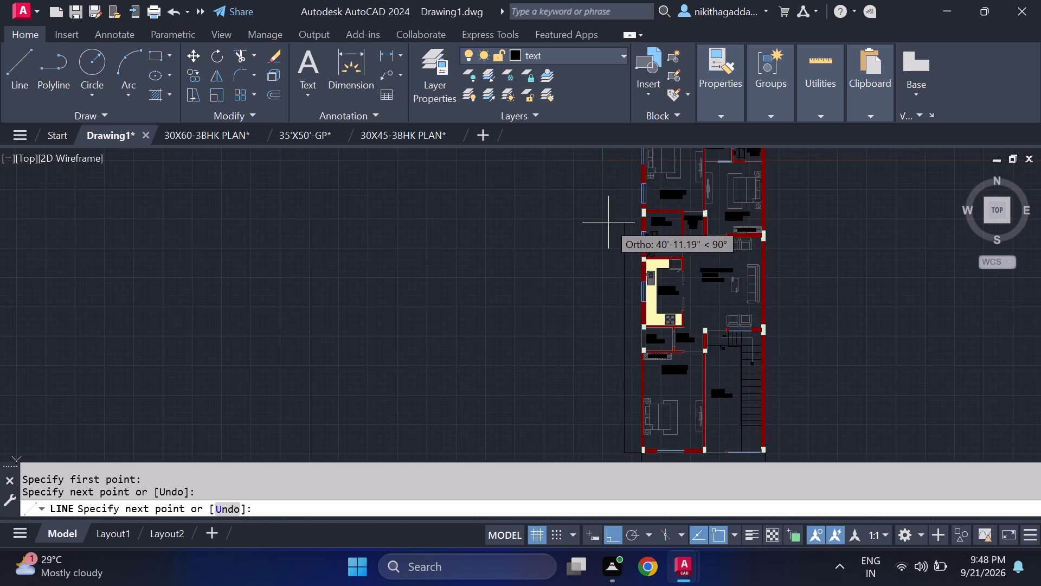
middle_click_drag(608, 222, 600, 347)
scroll(618, 281, "up", 3)
middle_click_drag(649, 193, 647, 195)
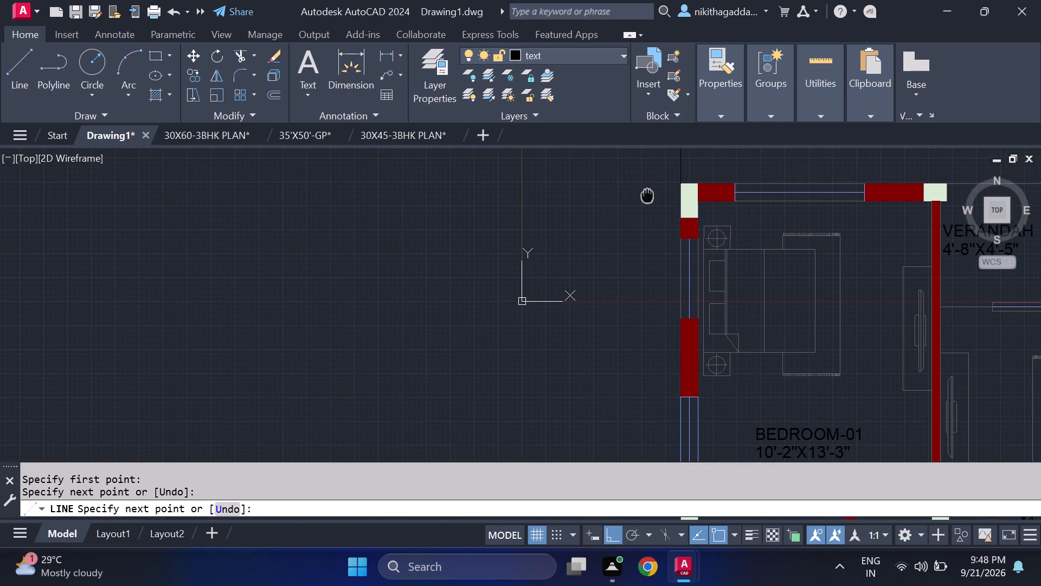
middle_click_drag(647, 195, 631, 247)
scroll(631, 247, "up", 2)
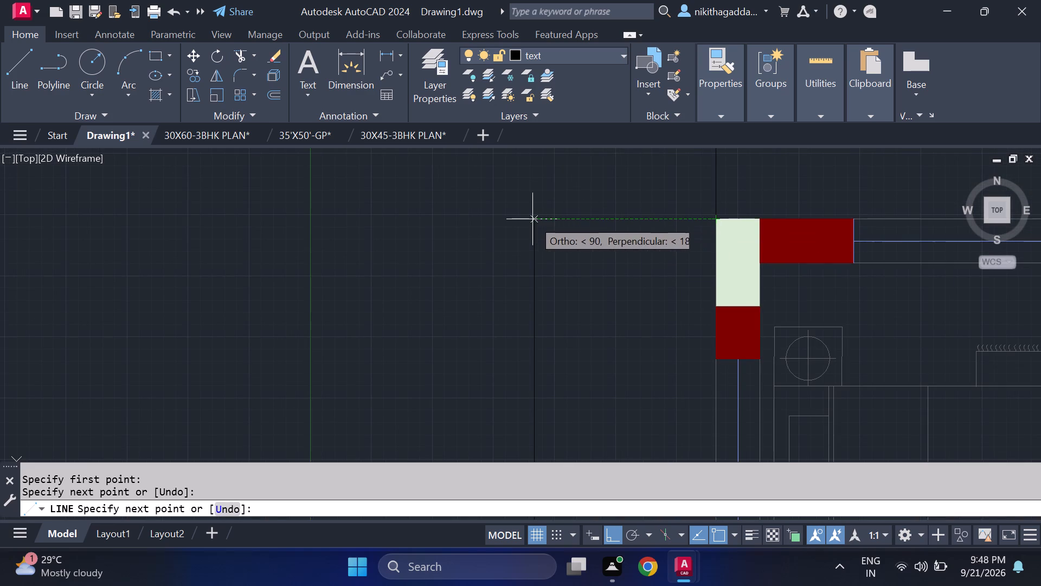
left_click(532, 219)
left_click(715, 221)
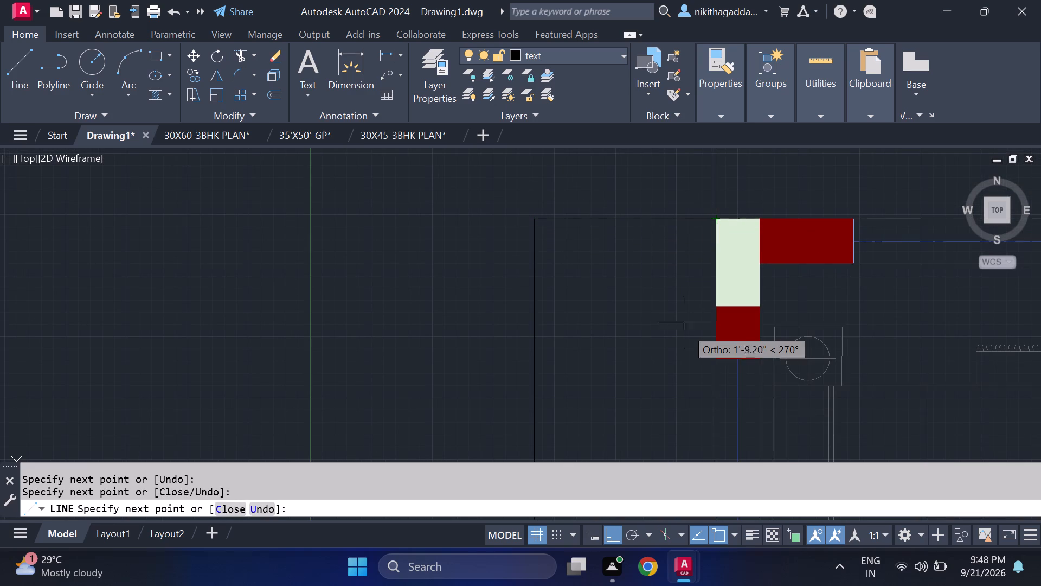
key("Escape")
Load the ACAD_ISO02W100 (ISO dash) linetype from acad.lin and make it current.
scroll(534, 244, "down", 3)
middle_click_drag(552, 325, 503, 175)
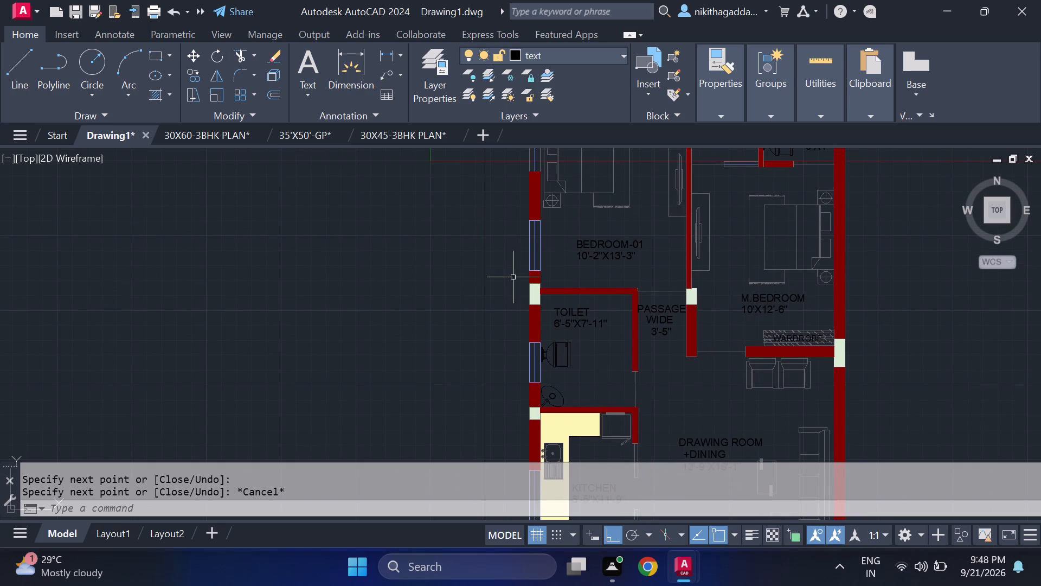
left_click_drag(504, 279, 499, 281)
left_click(398, 347)
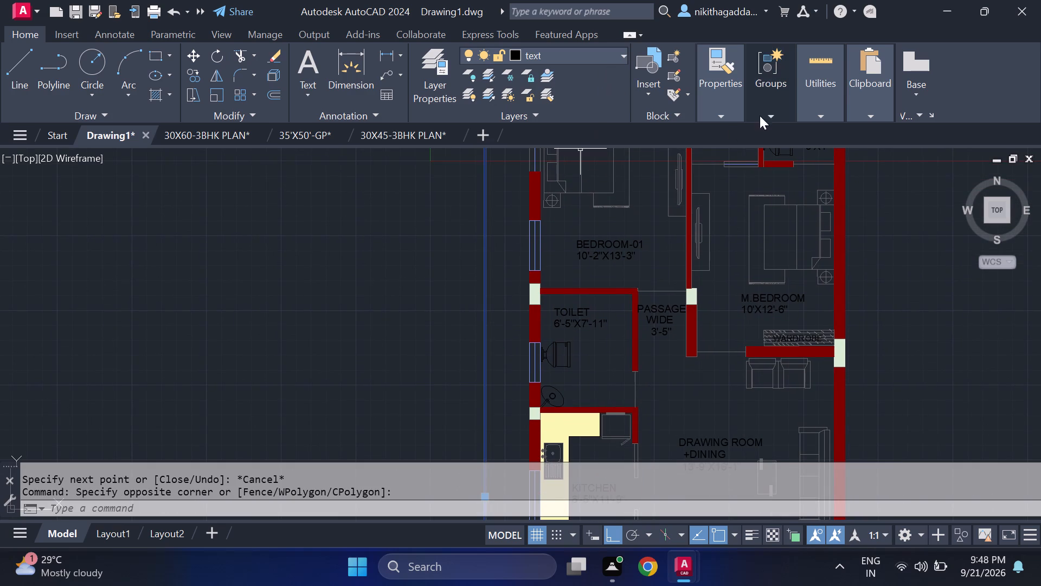
left_click(738, 101)
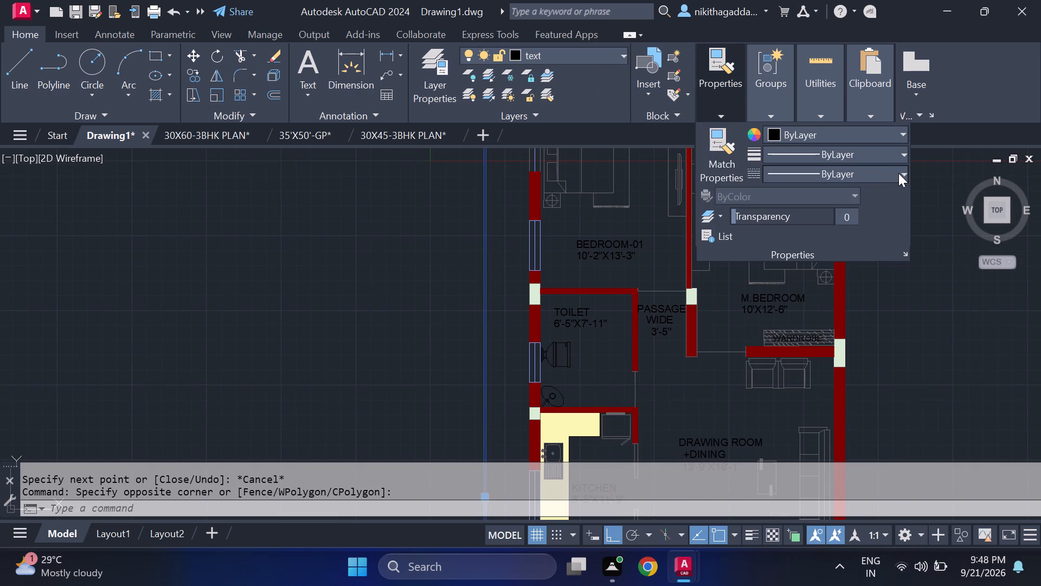
left_click(898, 173)
left_click(773, 254)
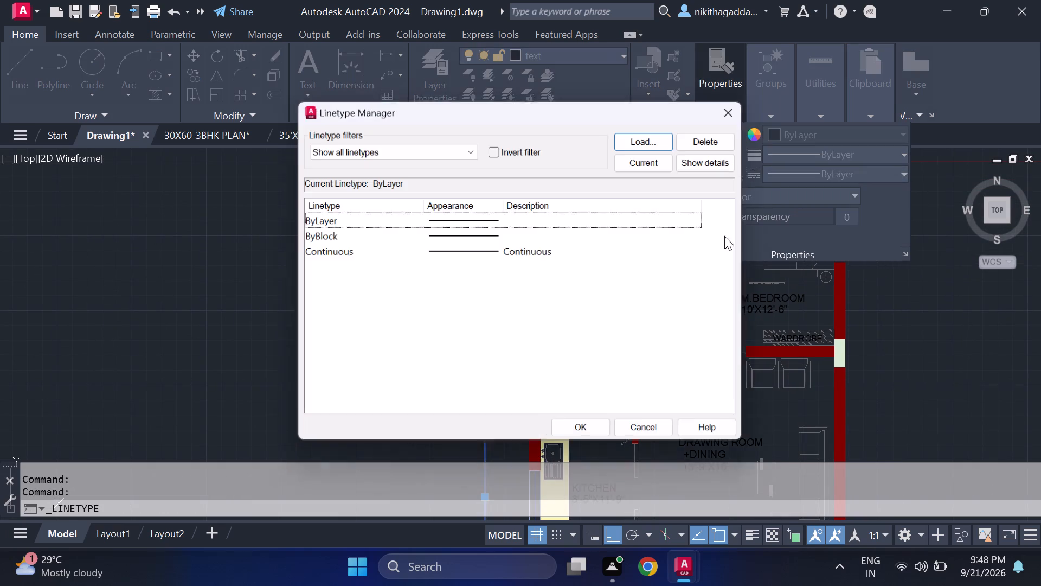
left_click(648, 132)
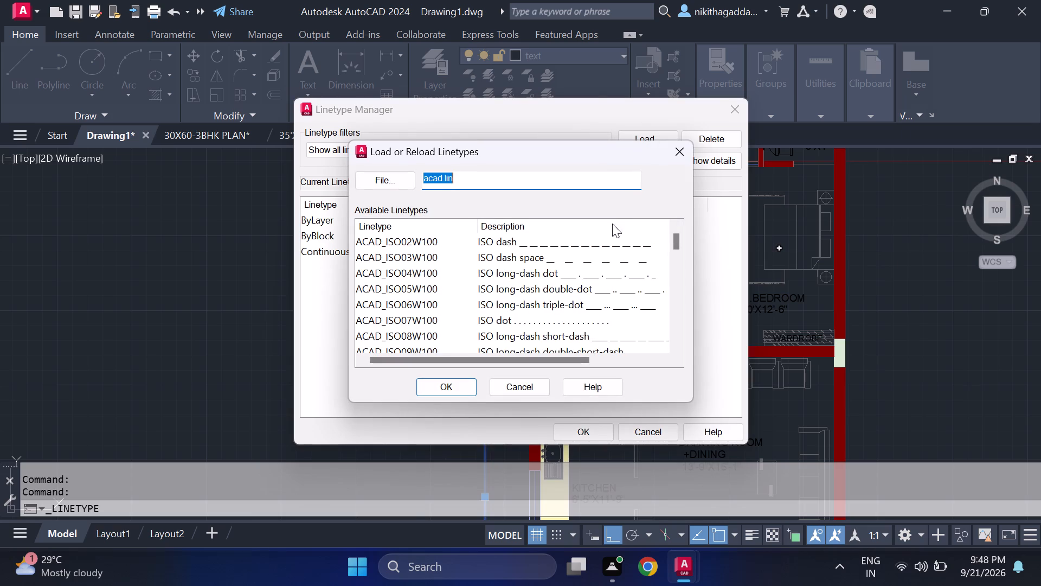
left_click(602, 243)
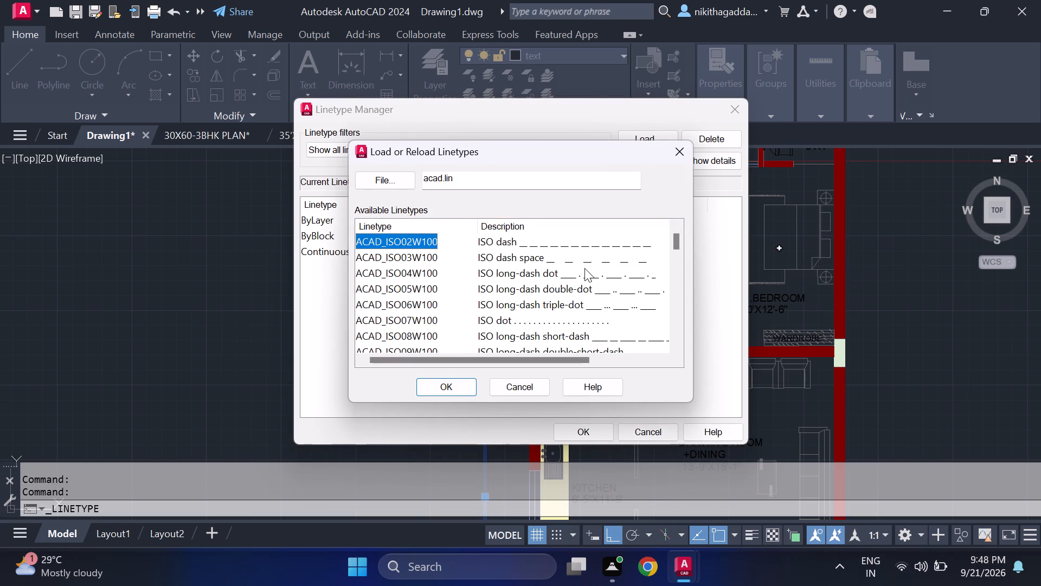
left_click(445, 387)
left_click(556, 255)
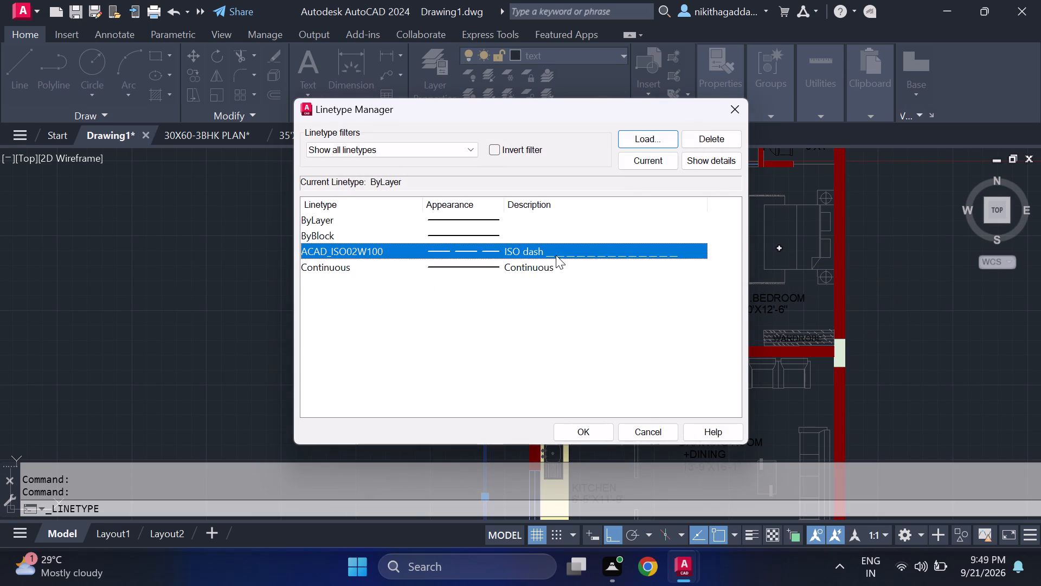
left_click(657, 165)
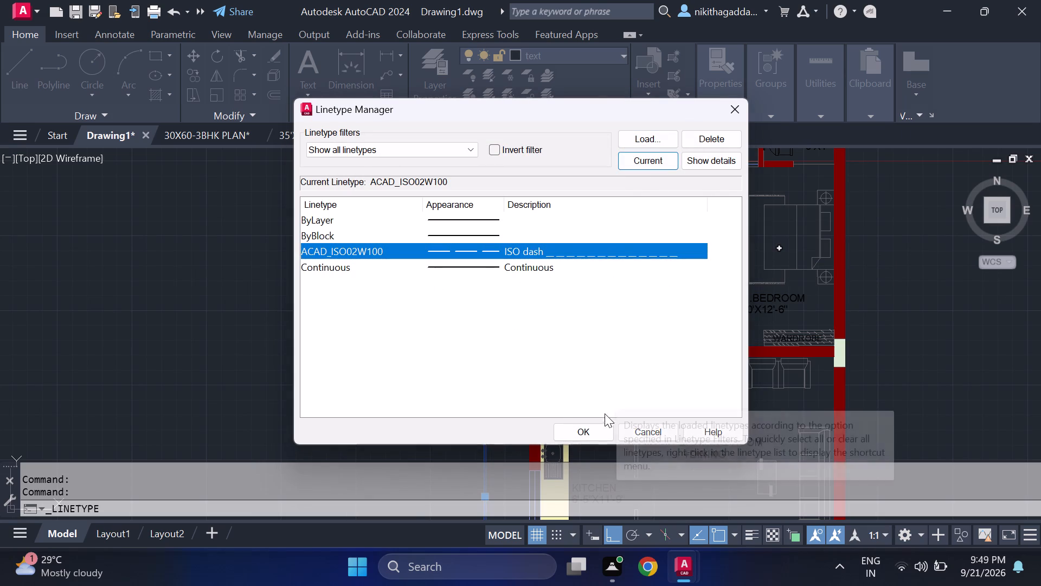
left_click(587, 426)
Change the linetype of the long outer line of the kitchen-side strip to ACAD_ISO02W100.
left_click_drag(497, 349, 489, 352)
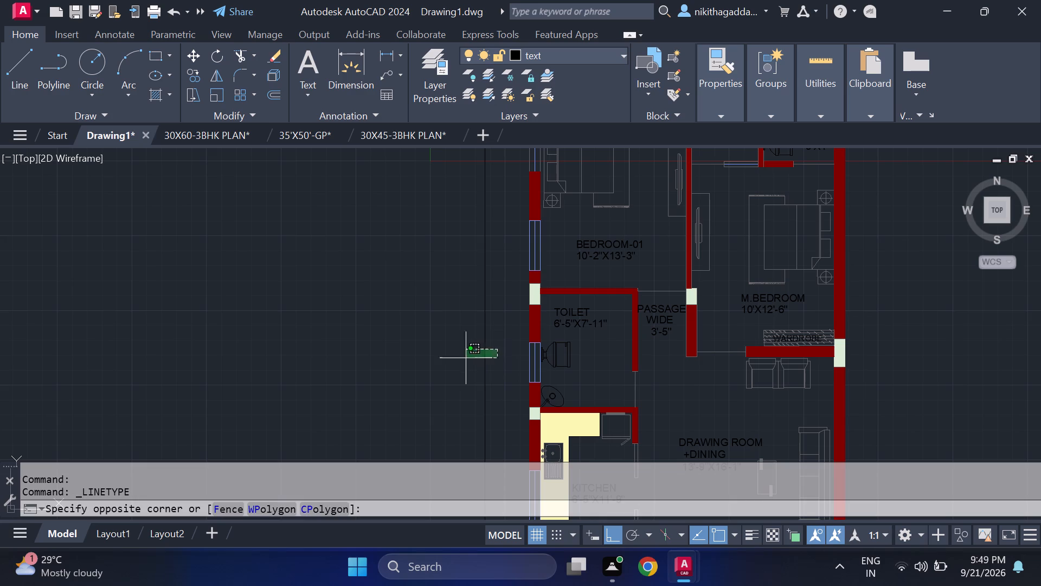
left_click(457, 364)
left_click(724, 97)
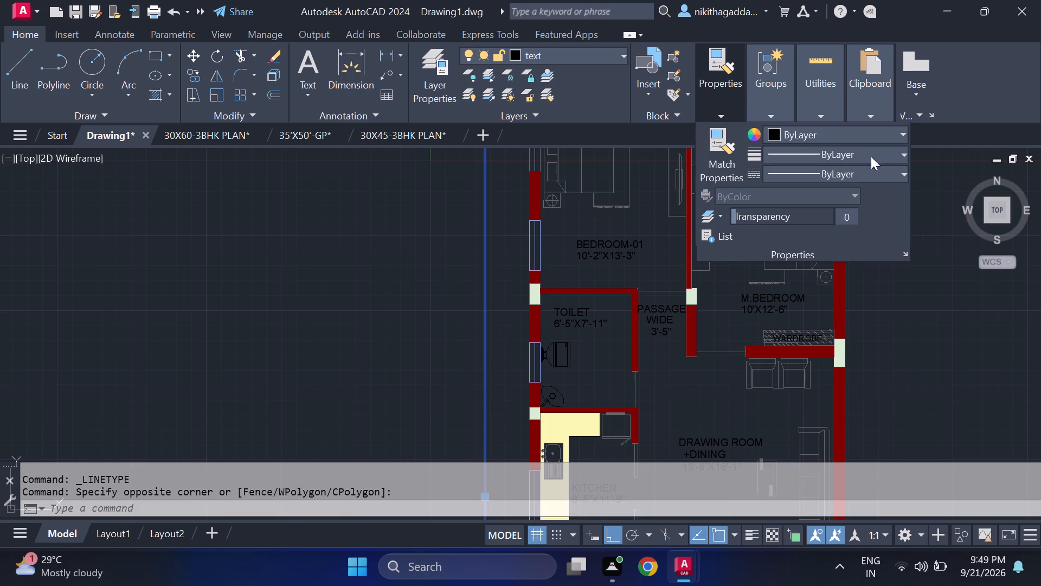
left_click(886, 170)
left_click(834, 234)
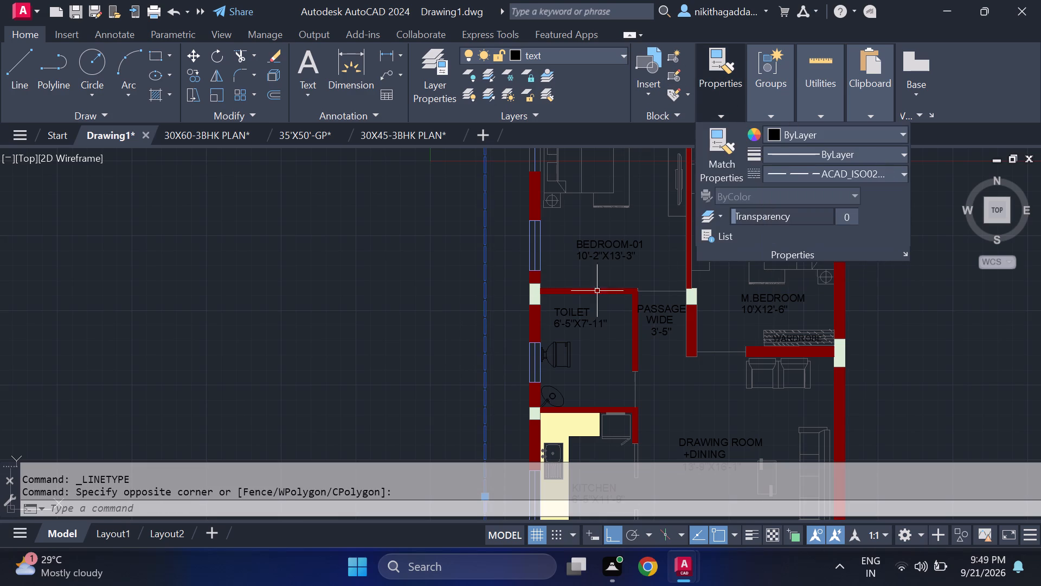
key("Escape")
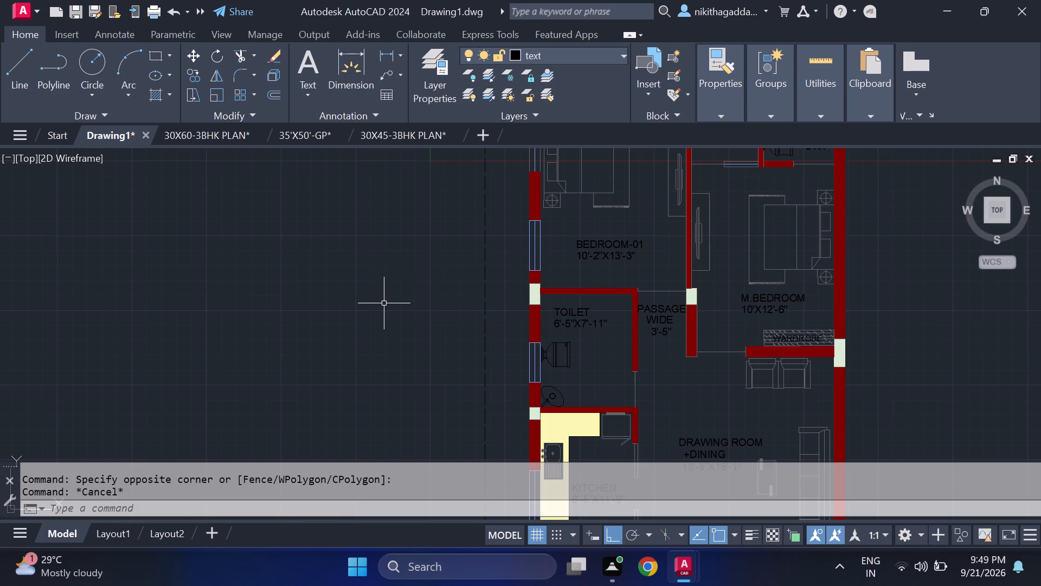
Look over the floor plan and its outer strip outlines, from the stair lobby up to the verandah side.
scroll(384, 306, "down", 3)
scroll(389, 350, "up", 2)
middle_click_drag(398, 362, 365, 374)
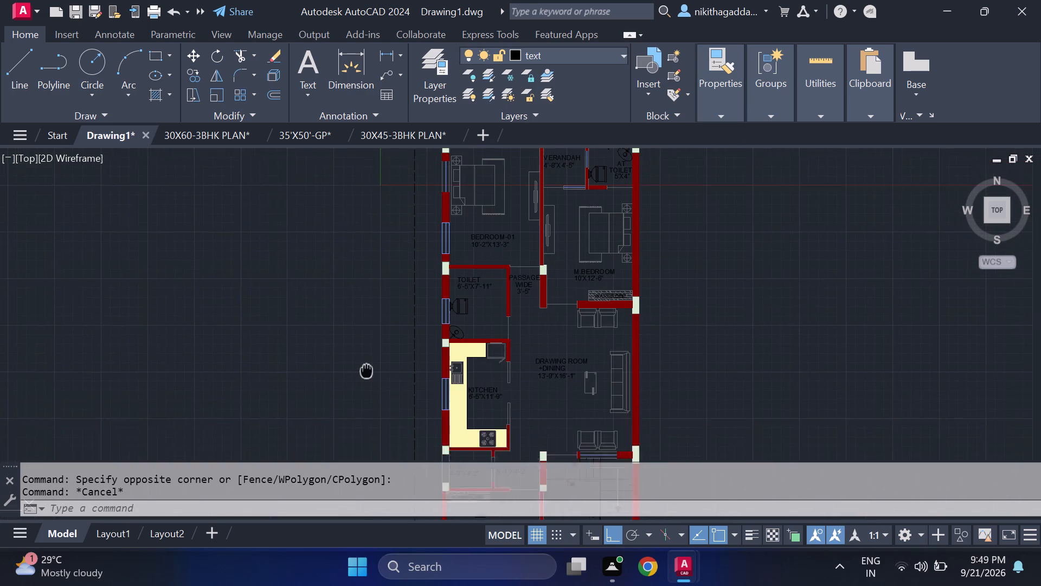
middle_click_drag(365, 374, 351, 246)
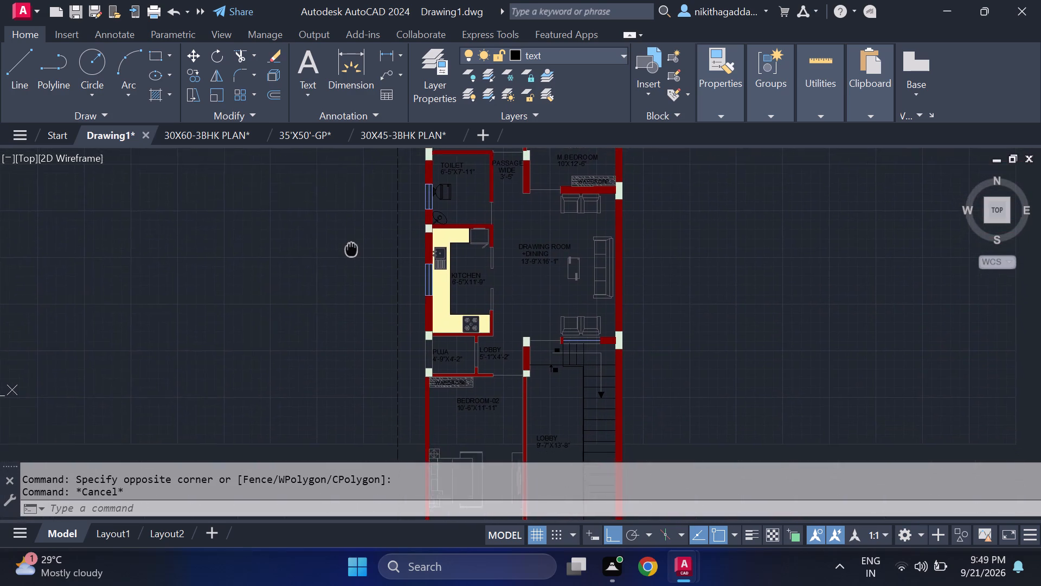
middle_click_drag(351, 246, 306, 304)
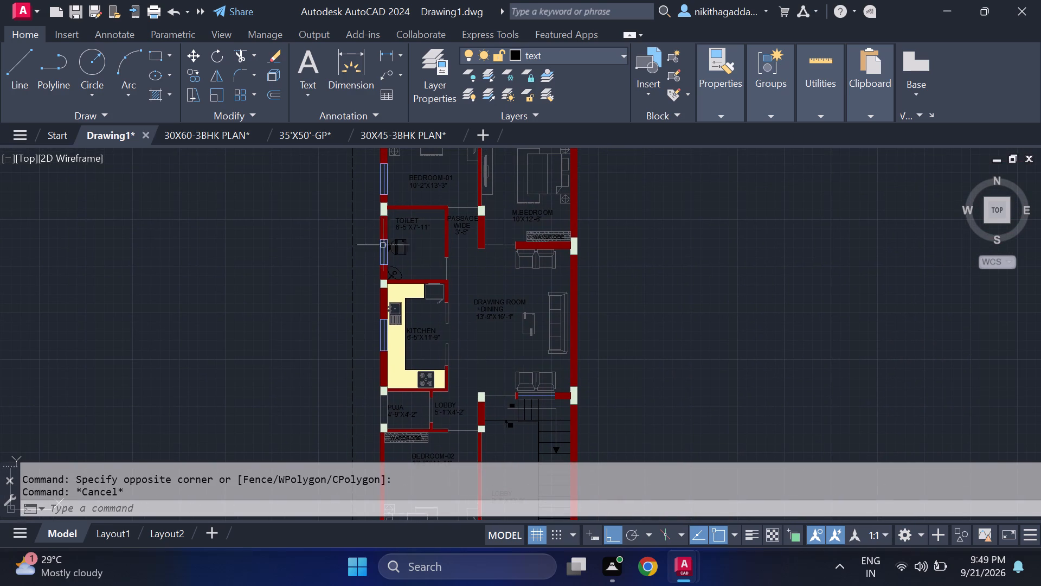
middle_click_drag(434, 182, 422, 316)
middle_click_drag(475, 205, 474, 206)
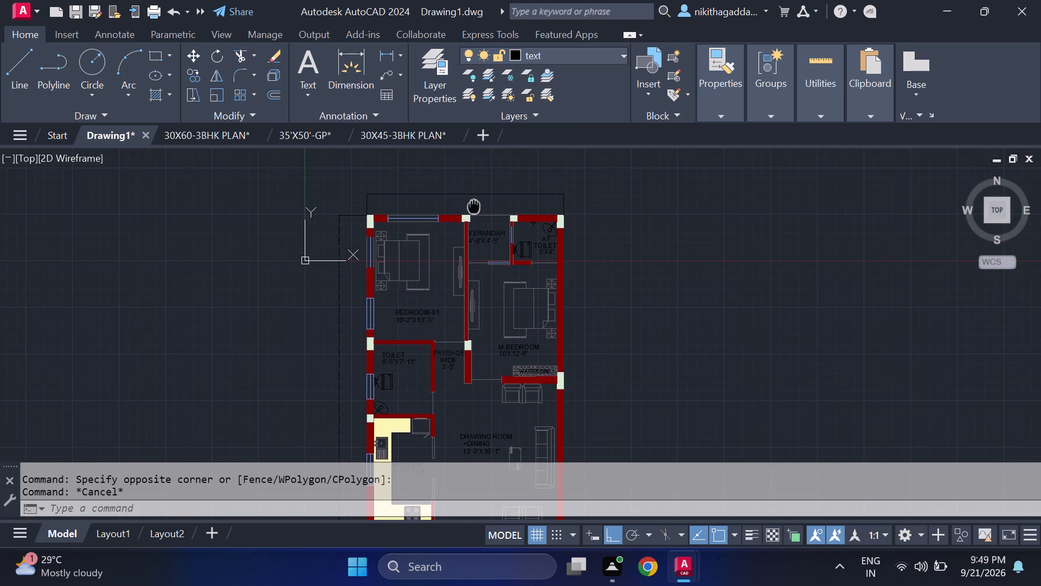
middle_click_drag(474, 206, 466, 323)
middle_click_drag(465, 323, 444, 179)
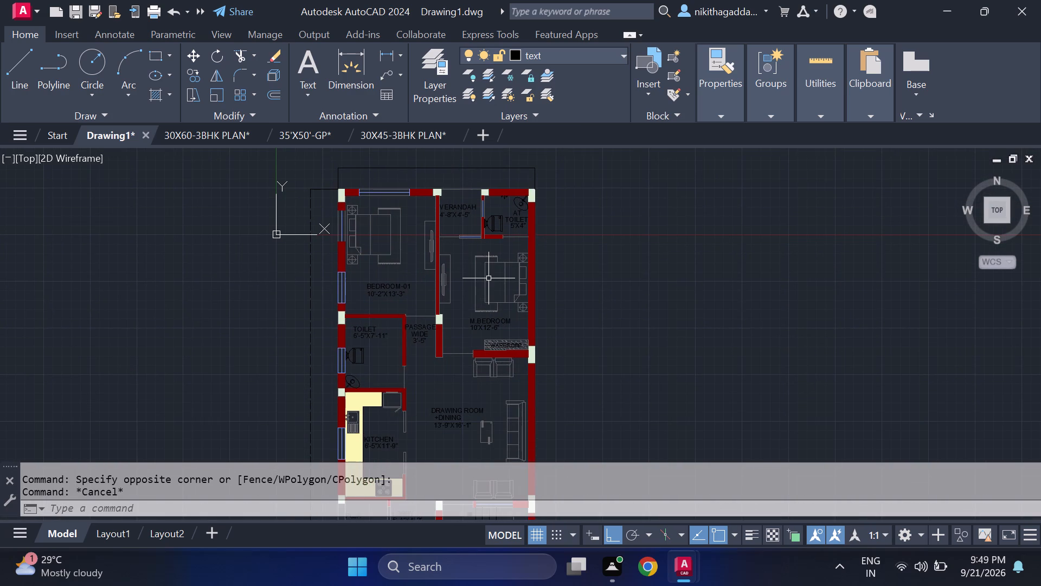
middle_click_drag(492, 283, 510, 360)
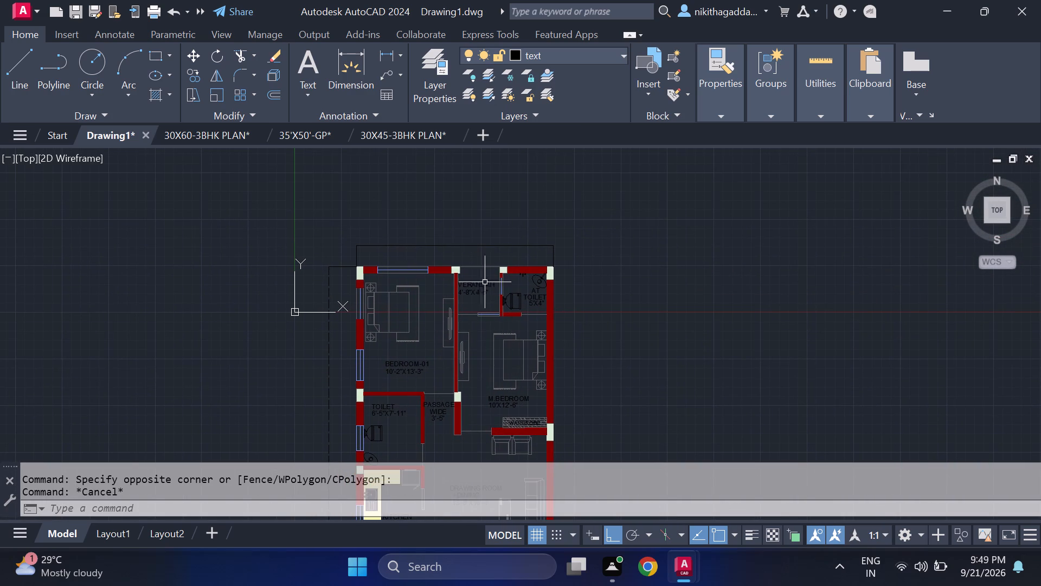
Hatch the outlined strip above the verandah-side wall with the SOLID pattern in light green 175,217,170.
scroll(477, 243, "up", 1)
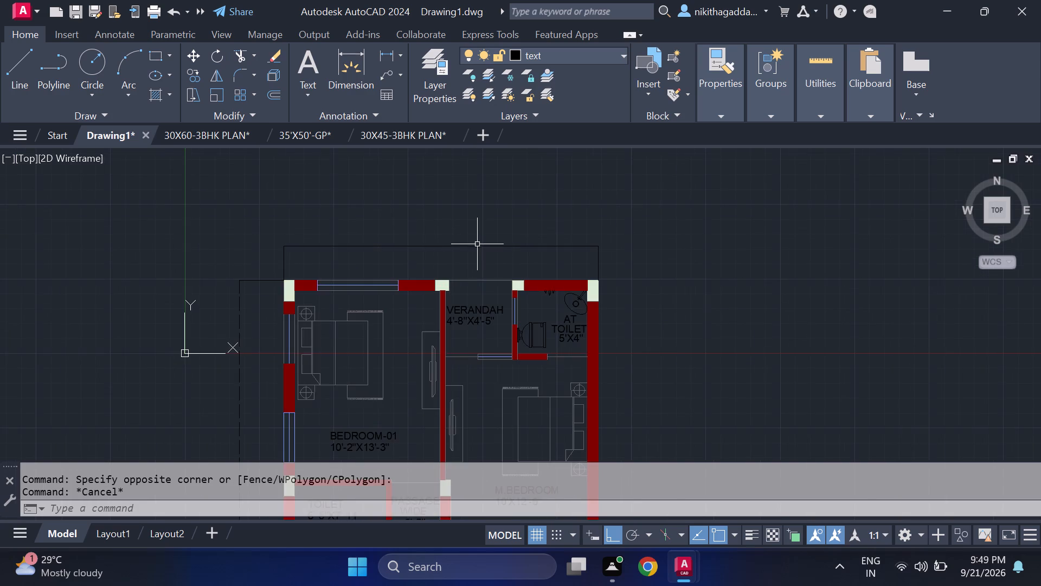
scroll(475, 245, "up", 1)
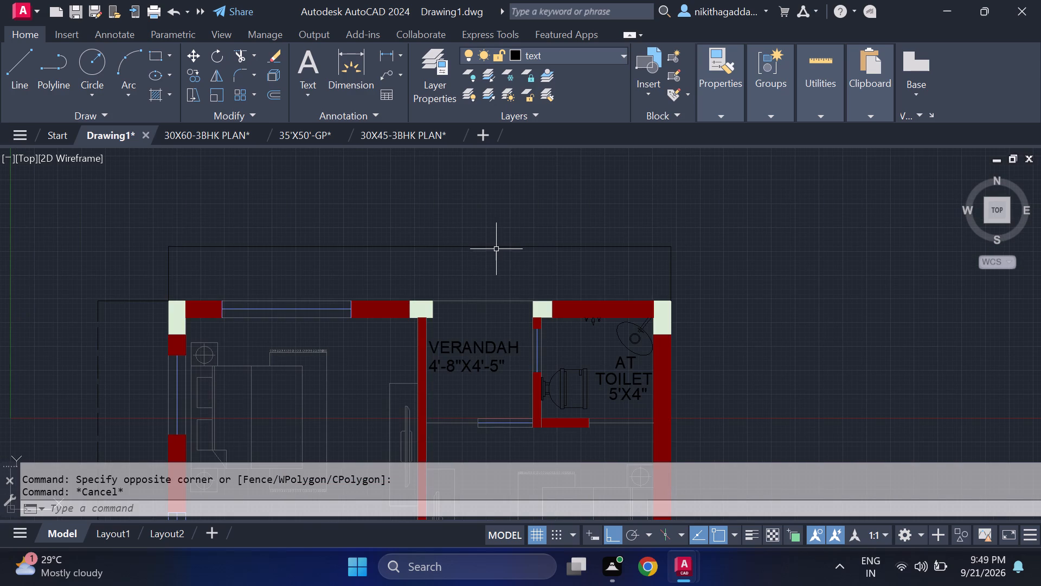
middle_click_drag(497, 232, 457, 284)
scroll(394, 315, "up", 1)
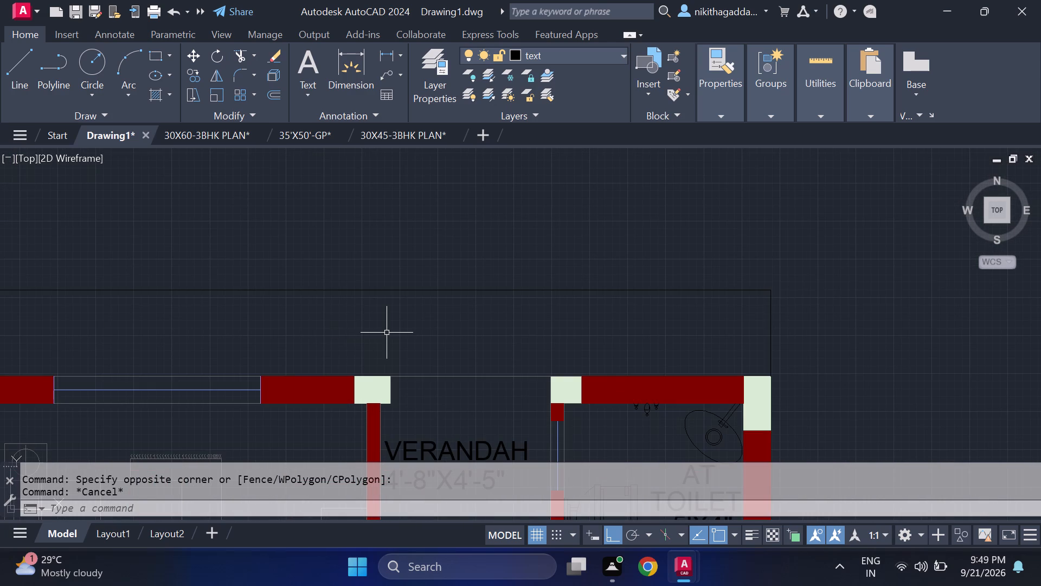
type("HATCH")
key("Return")
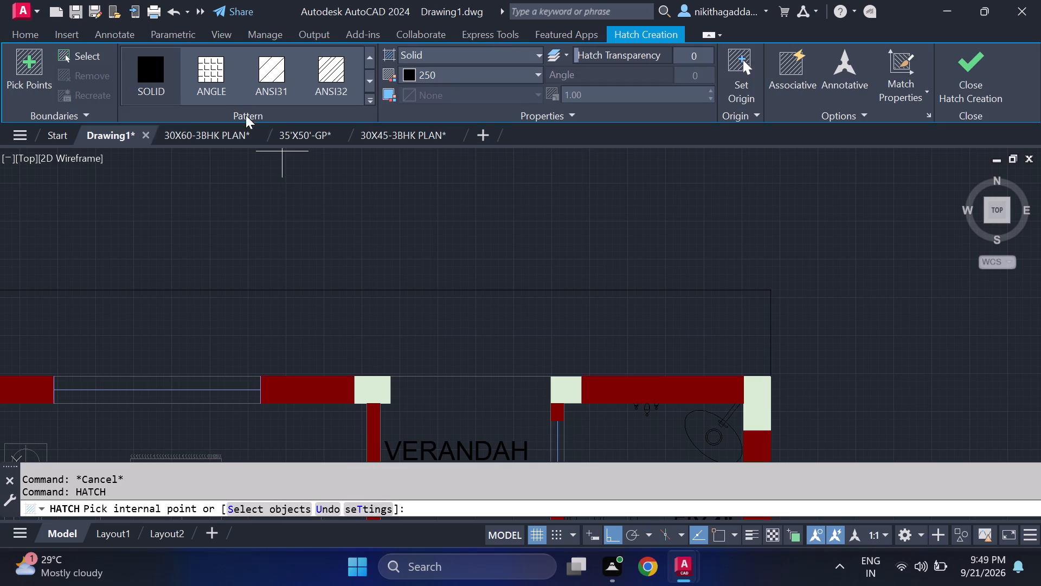
left_click(163, 80)
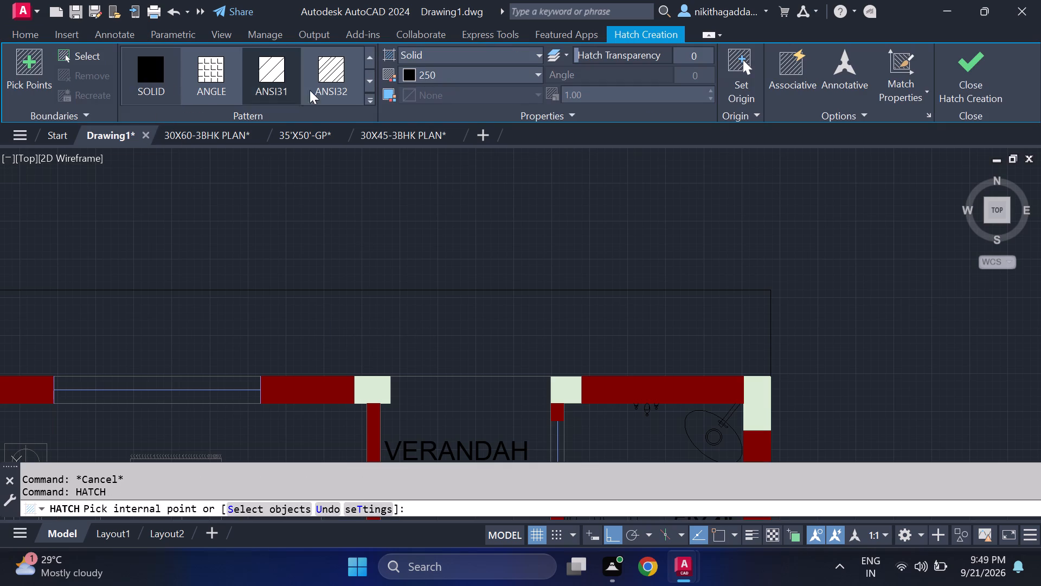
left_click(502, 73)
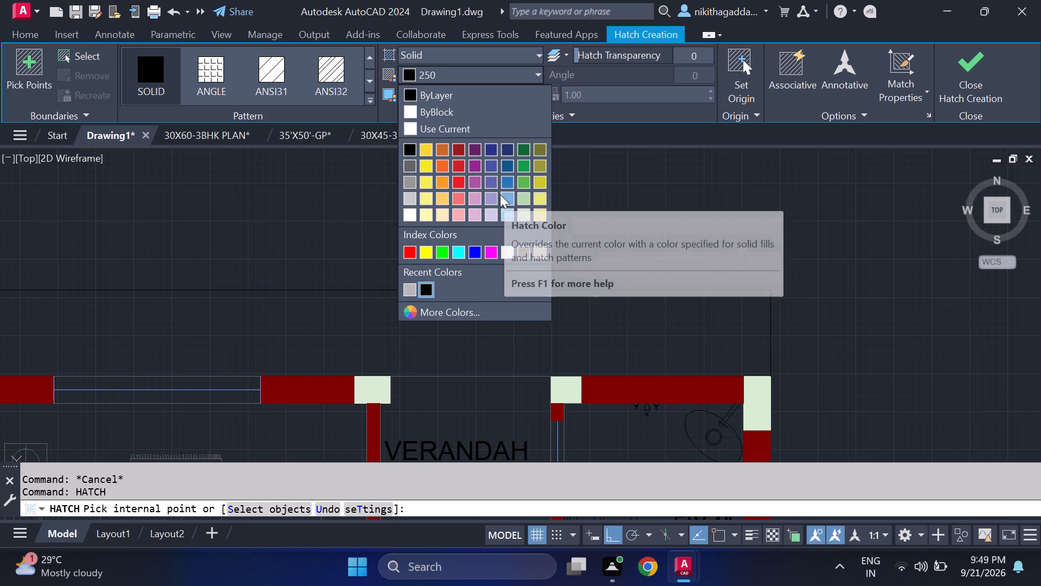
left_click(520, 202)
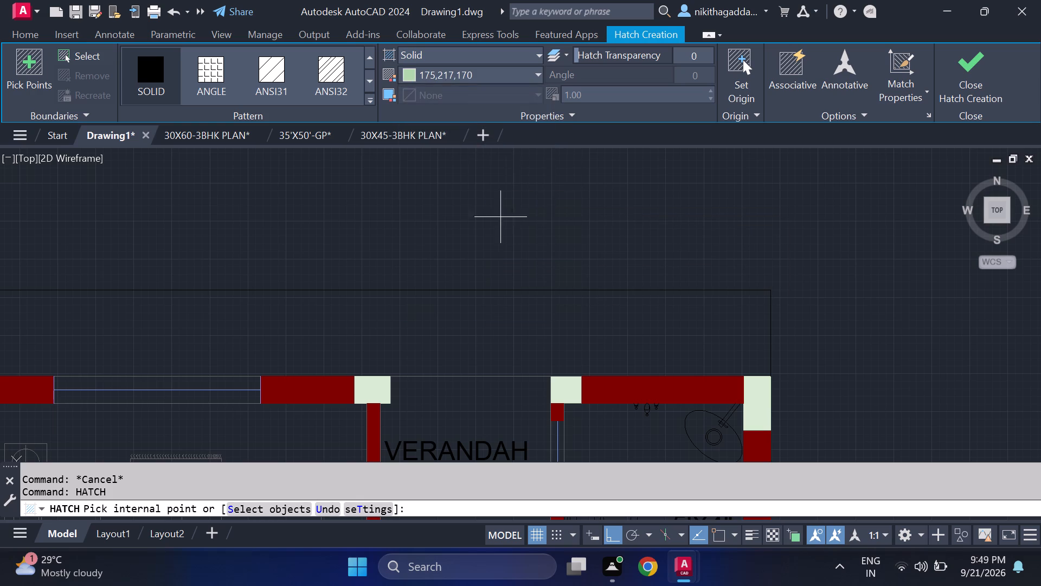
left_click(300, 342)
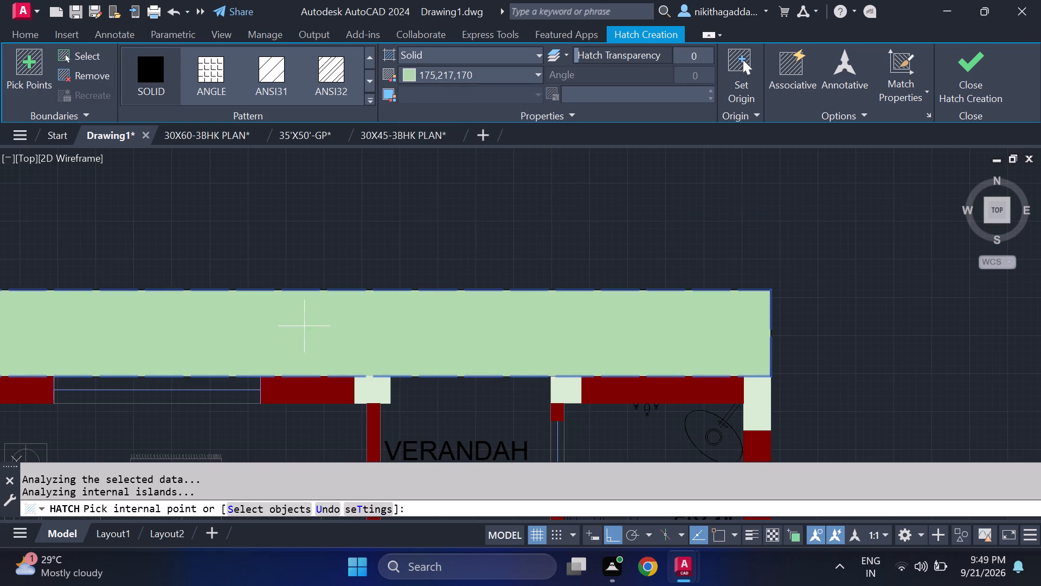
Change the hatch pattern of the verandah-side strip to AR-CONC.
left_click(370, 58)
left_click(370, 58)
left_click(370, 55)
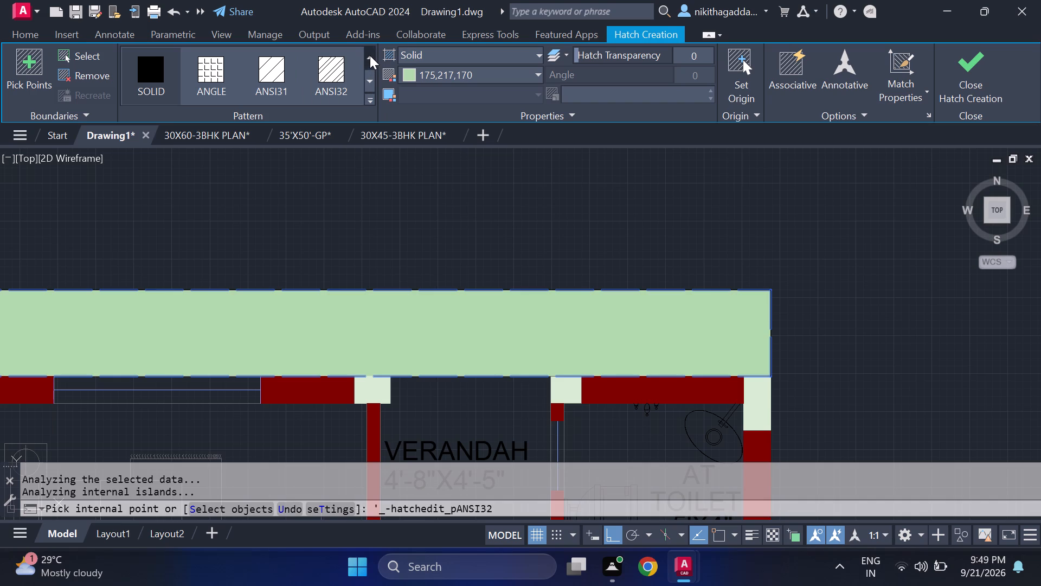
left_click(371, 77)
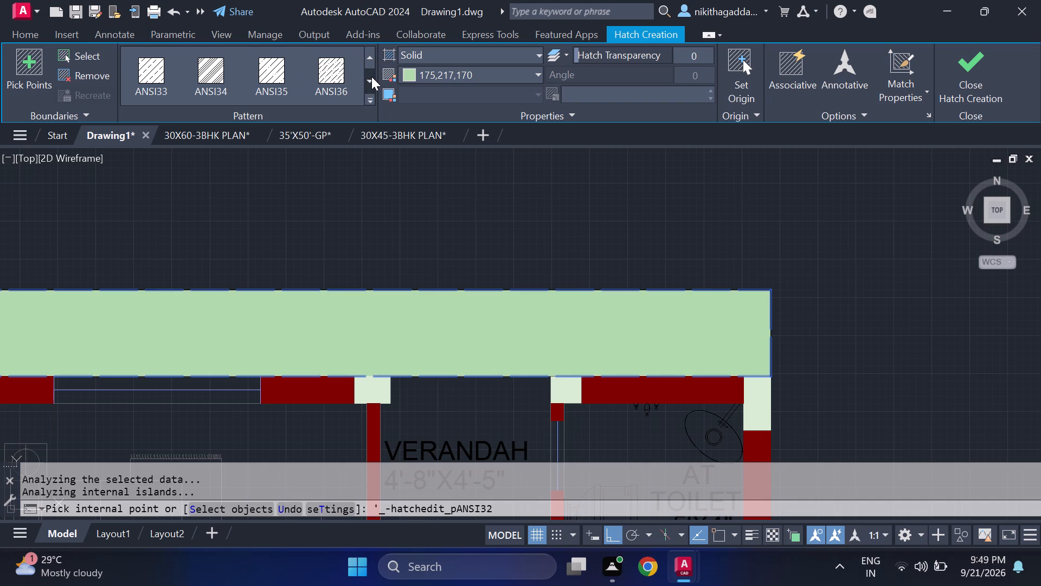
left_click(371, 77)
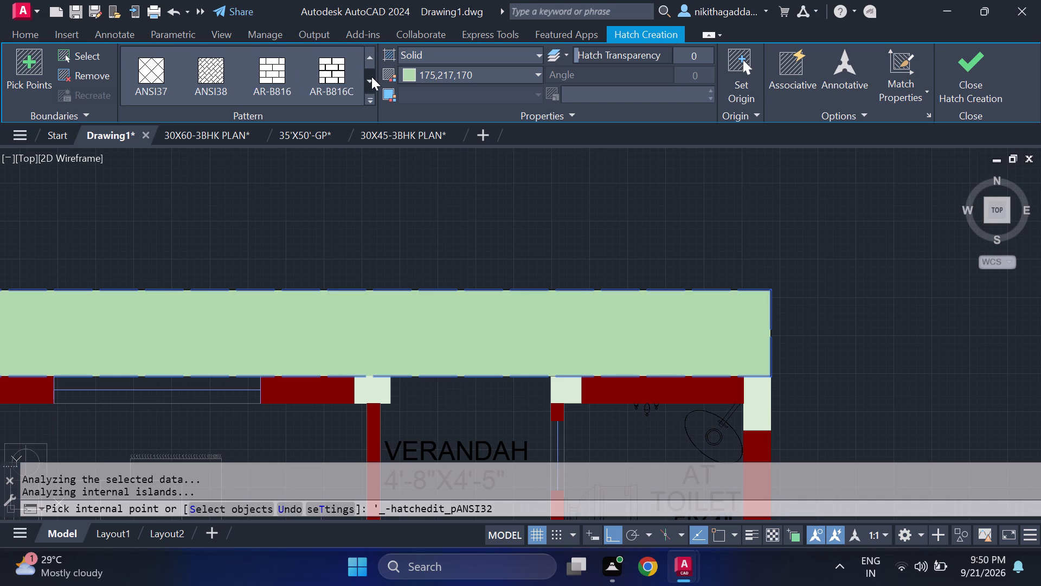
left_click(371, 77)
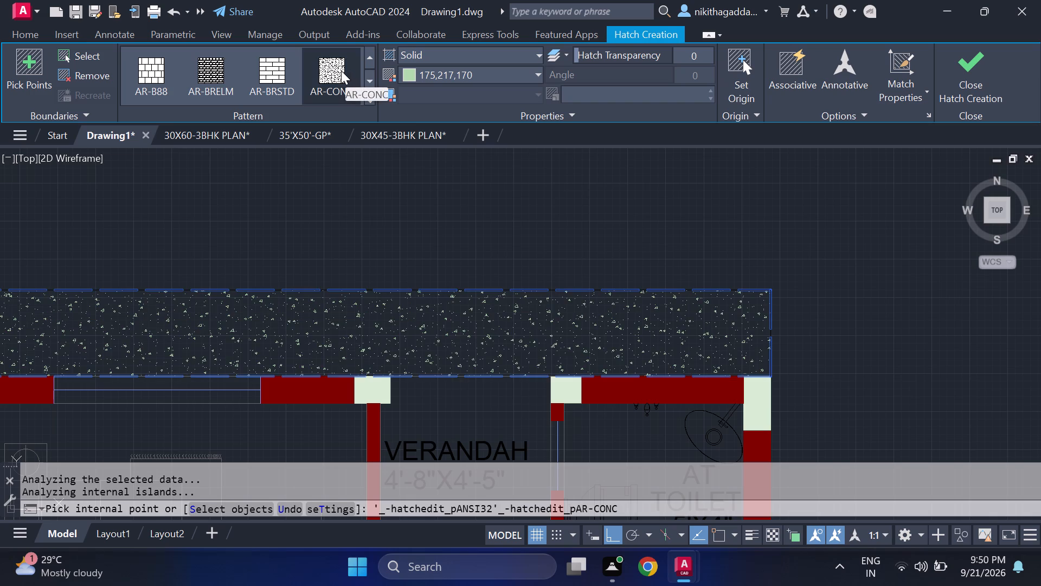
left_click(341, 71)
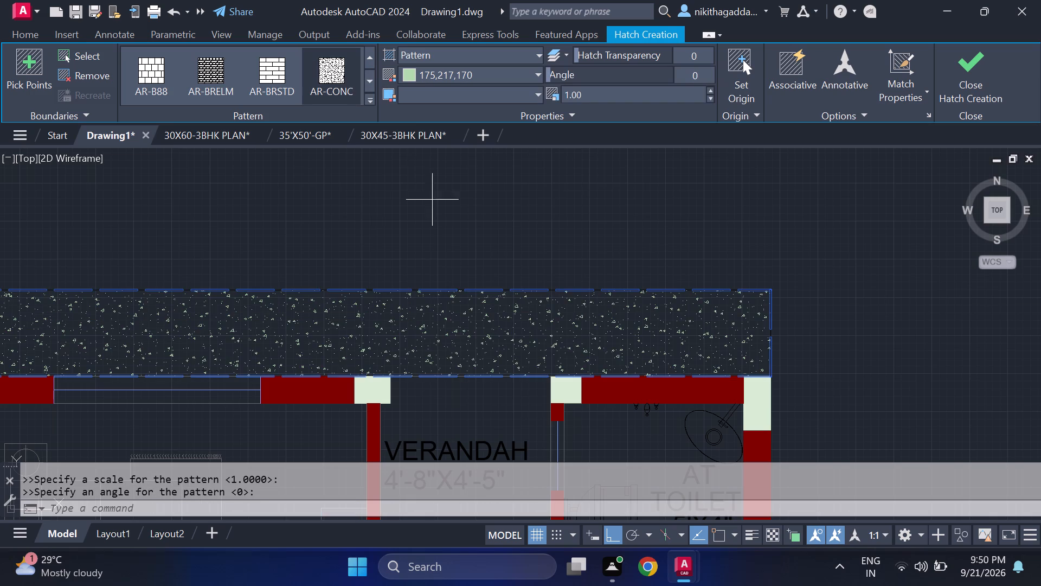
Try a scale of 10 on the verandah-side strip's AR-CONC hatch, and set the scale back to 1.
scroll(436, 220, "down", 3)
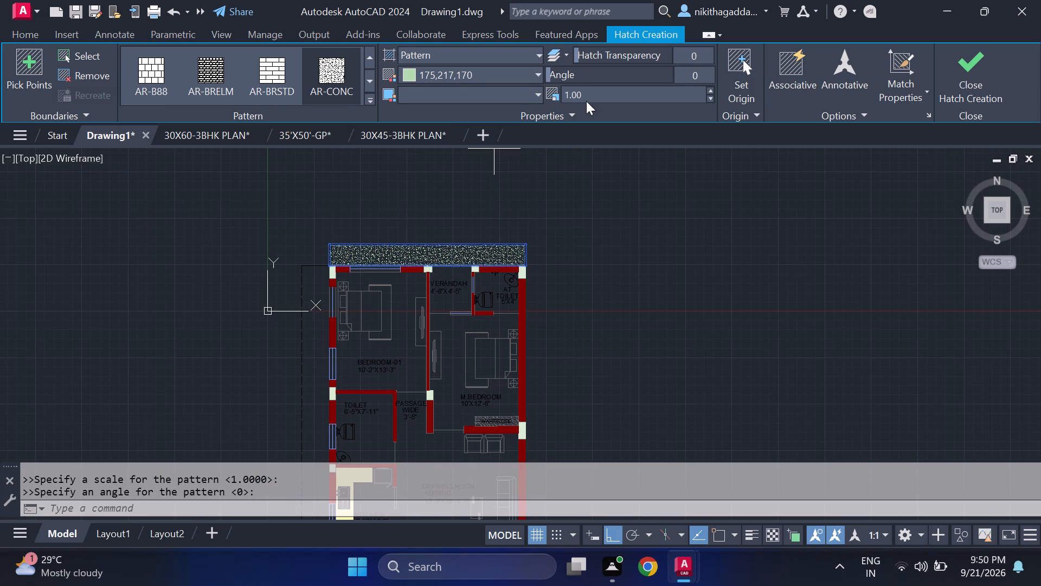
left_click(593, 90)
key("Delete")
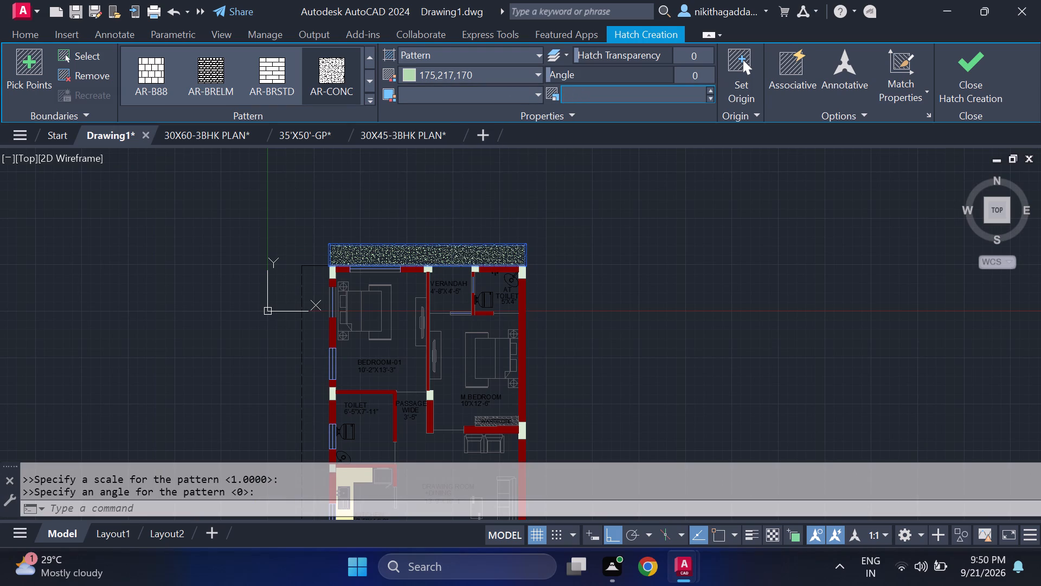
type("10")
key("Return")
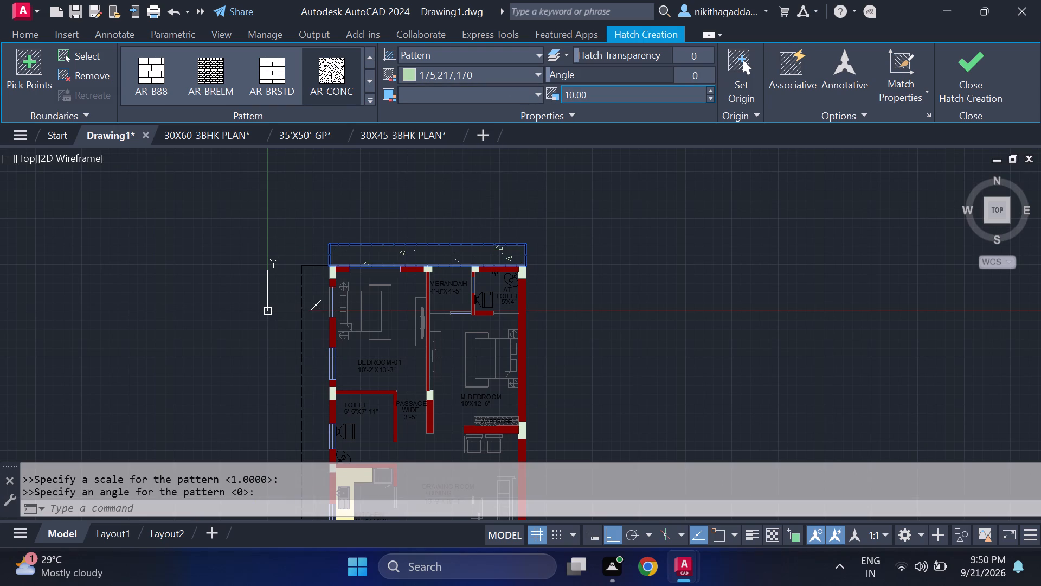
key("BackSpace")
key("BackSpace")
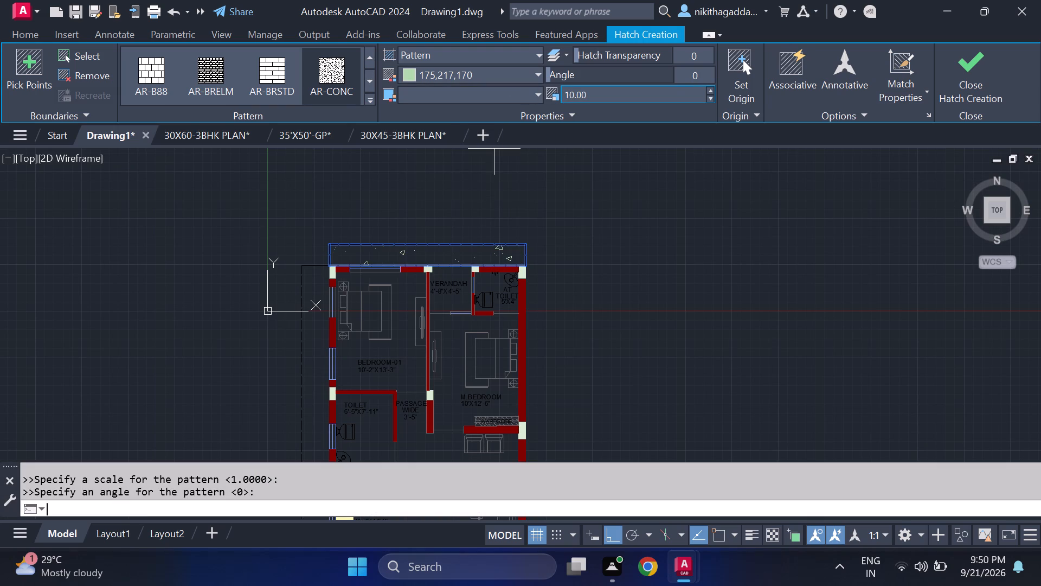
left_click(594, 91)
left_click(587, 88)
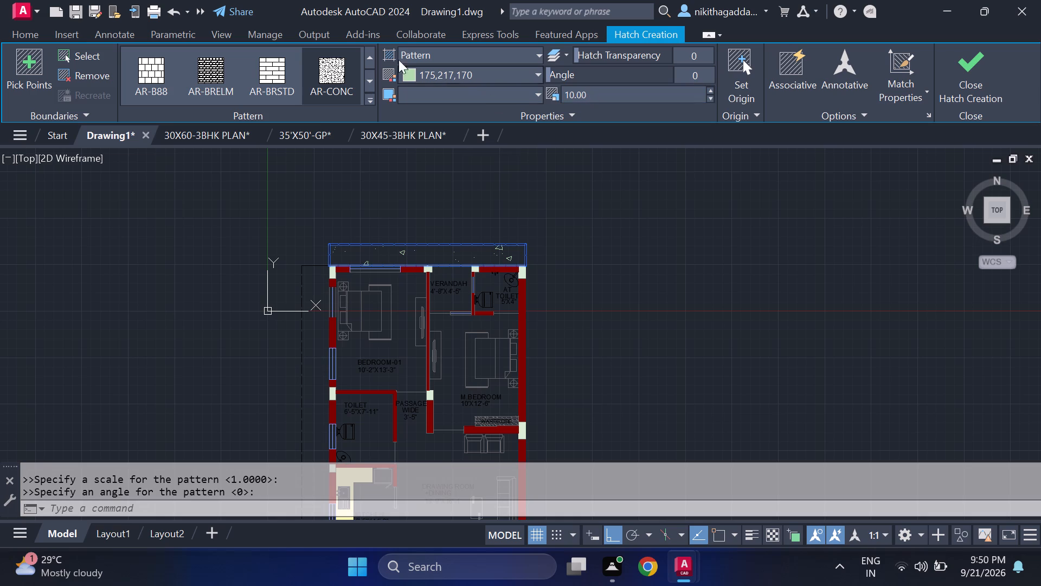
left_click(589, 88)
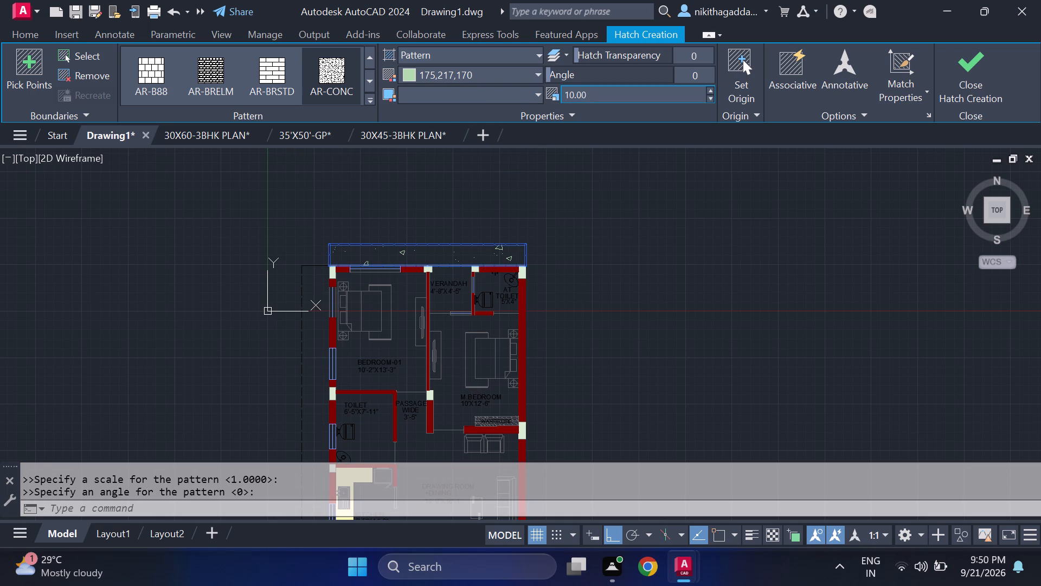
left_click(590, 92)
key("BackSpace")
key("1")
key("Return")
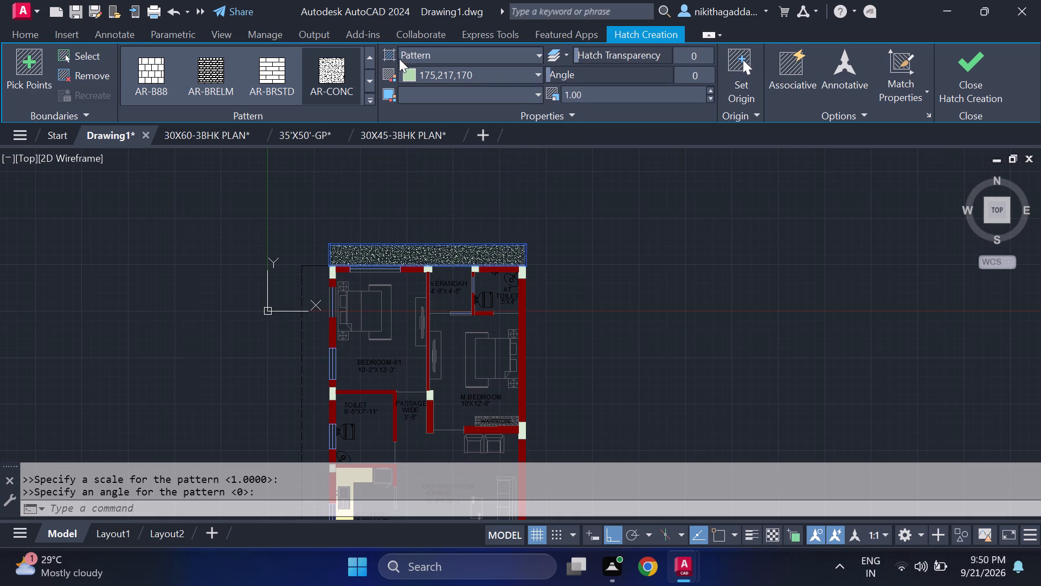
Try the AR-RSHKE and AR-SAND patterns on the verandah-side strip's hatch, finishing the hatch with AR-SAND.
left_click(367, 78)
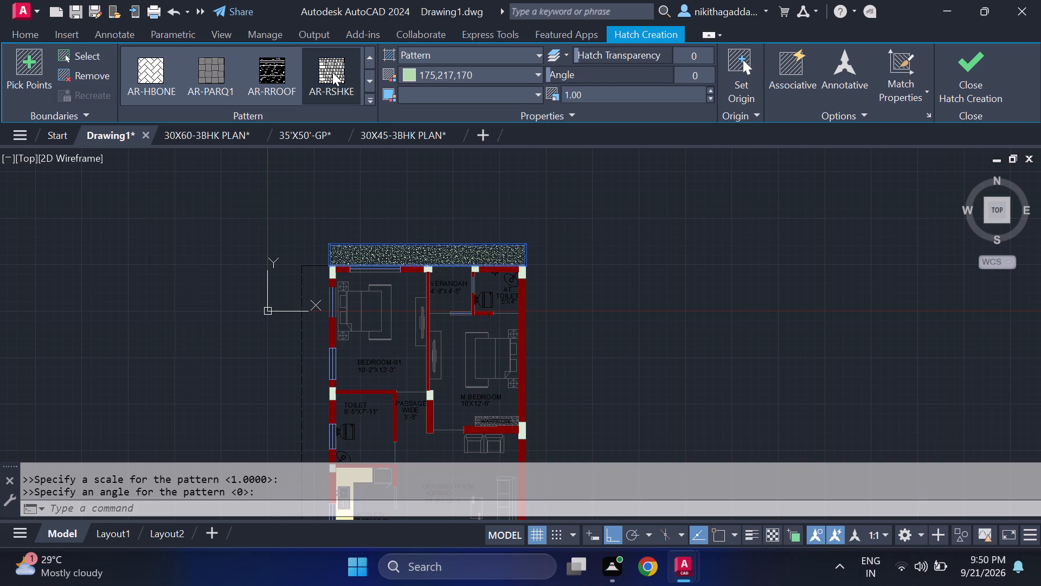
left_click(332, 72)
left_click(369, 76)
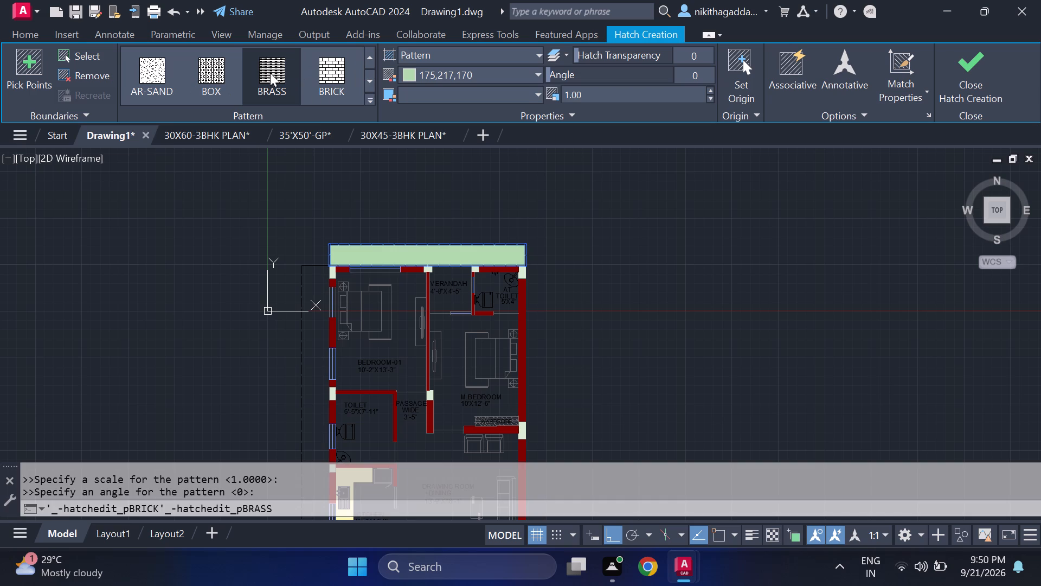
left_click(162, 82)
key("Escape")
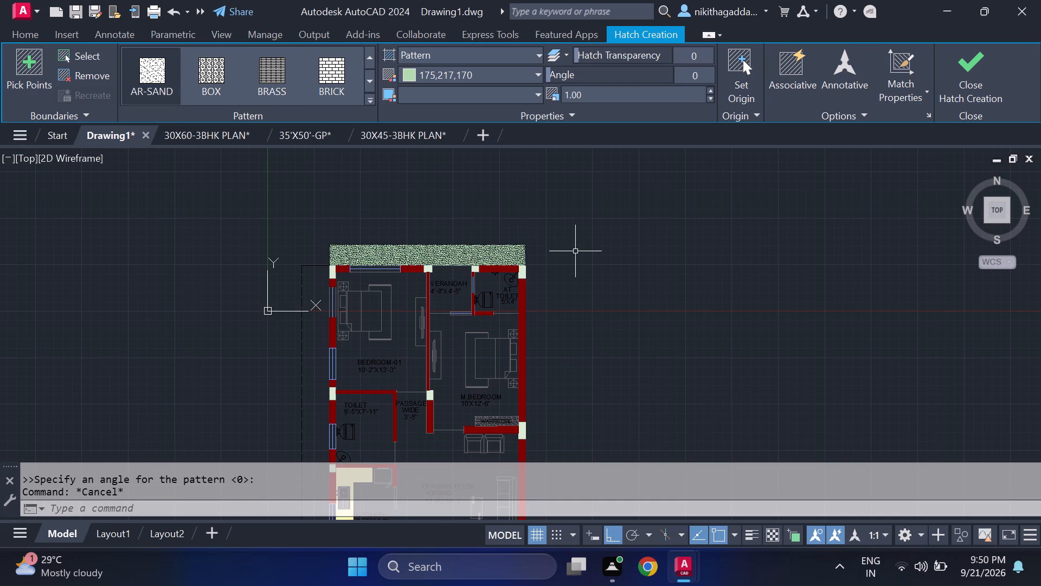
Examine the verandah-side strip's AR-SAND hatch up close and against the whole floor plan.
scroll(409, 253, "up", 3)
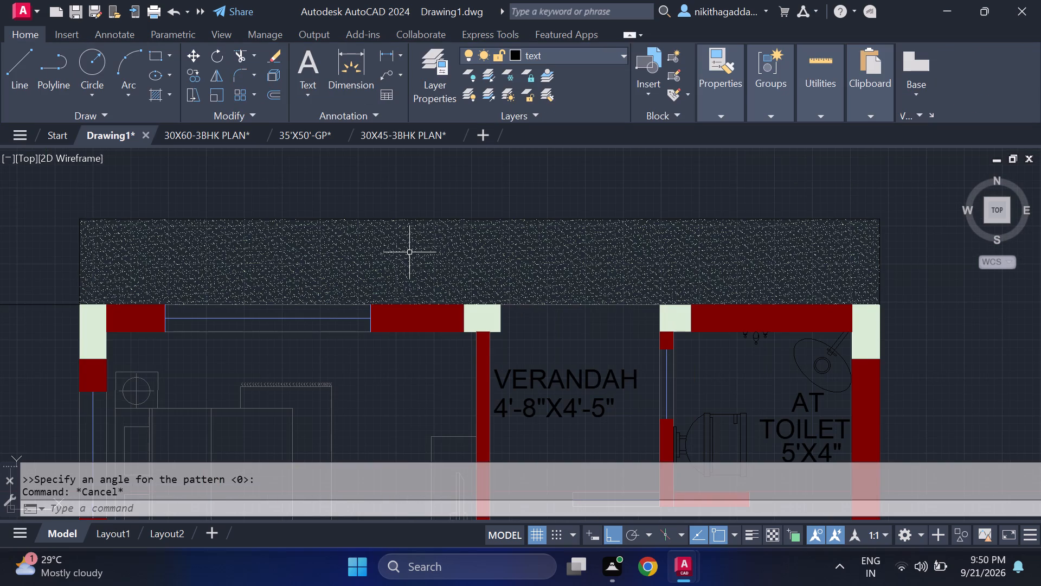
scroll(410, 251, "up", 2)
scroll(412, 252, "down", 5)
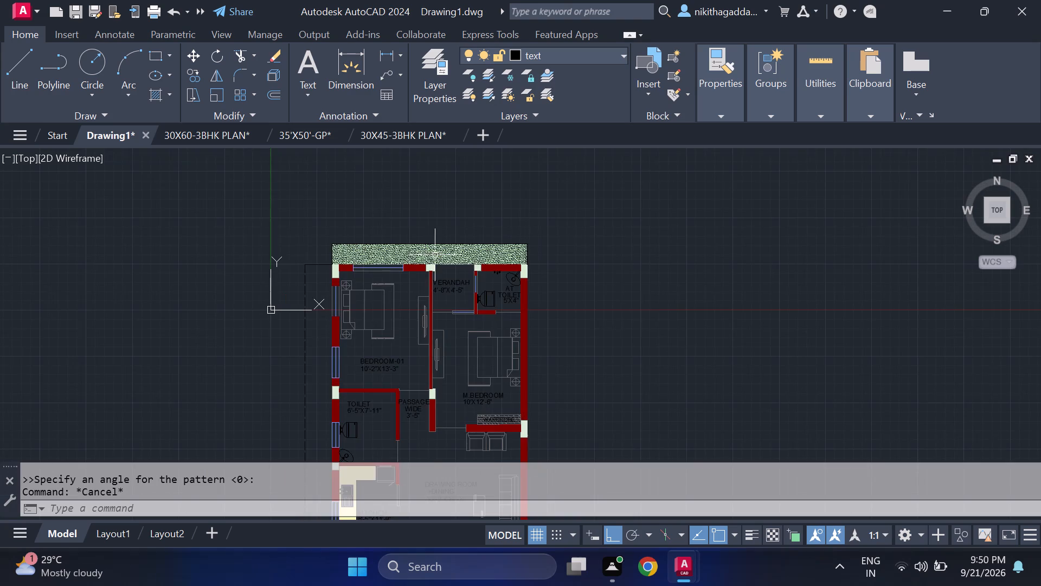
scroll(442, 255, "down", 2)
middle_click_drag(497, 278, 481, 241)
scroll(441, 231, "up", 1)
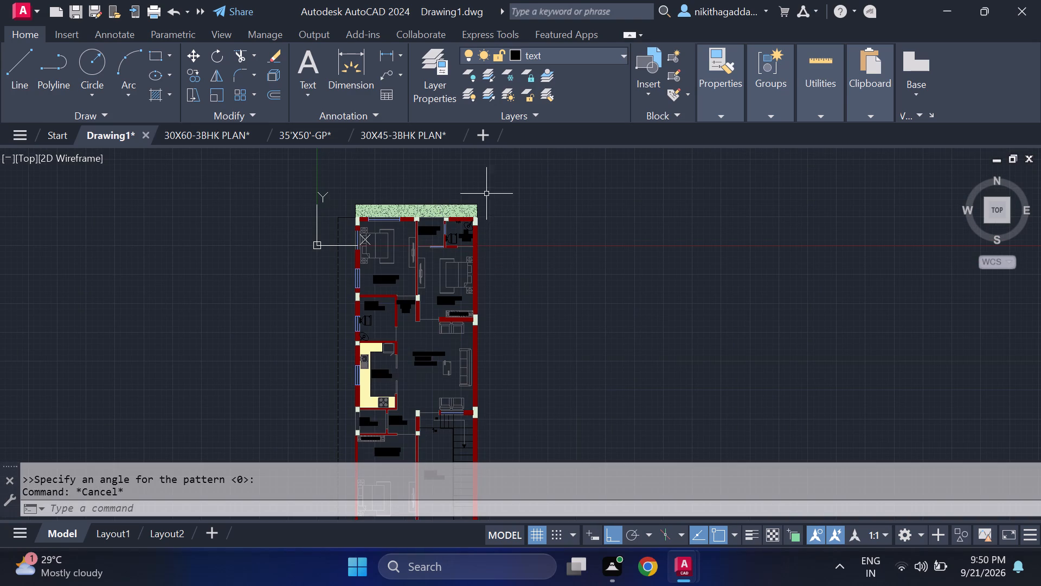
middle_click_drag(650, 175, 645, 159)
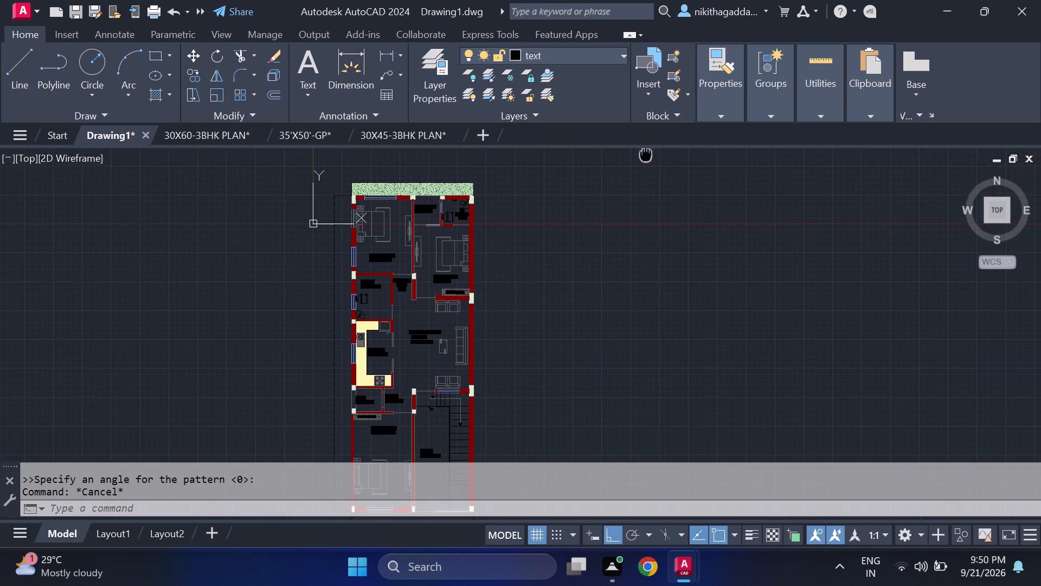
middle_click_drag(645, 159, 652, 256)
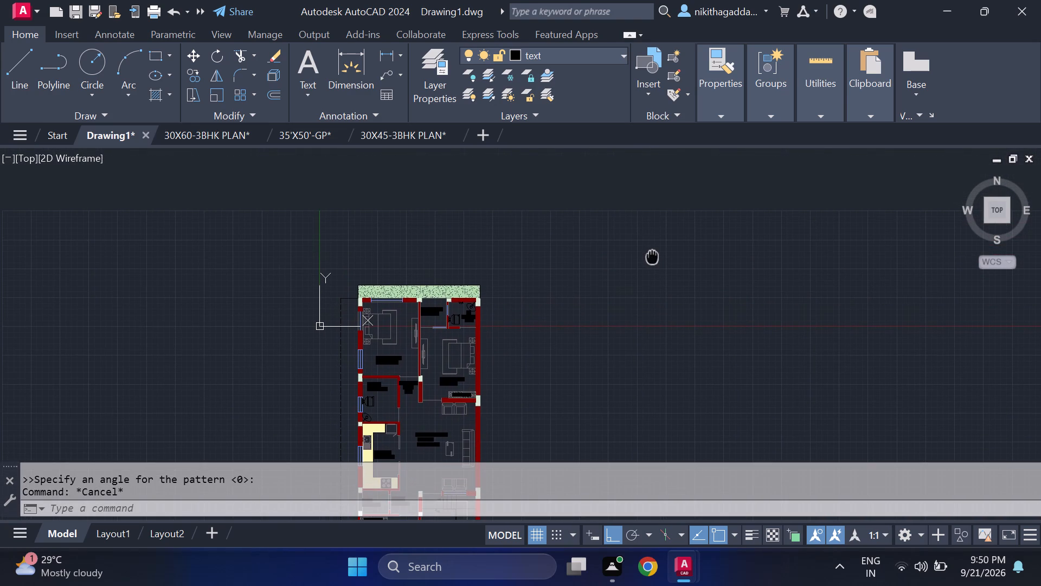
middle_click_drag(652, 256, 650, 262)
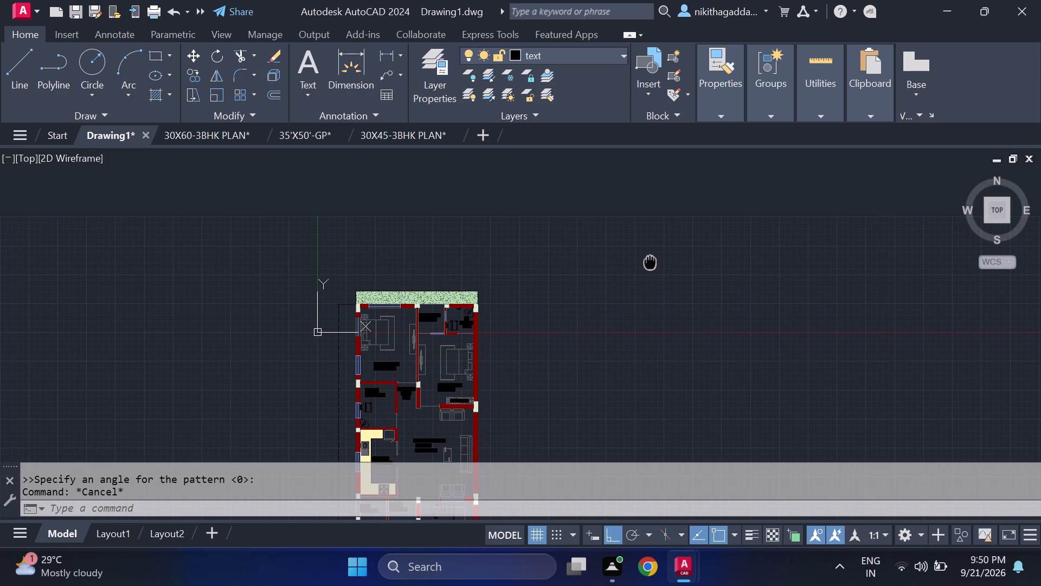
middle_click_drag(650, 262, 645, 222)
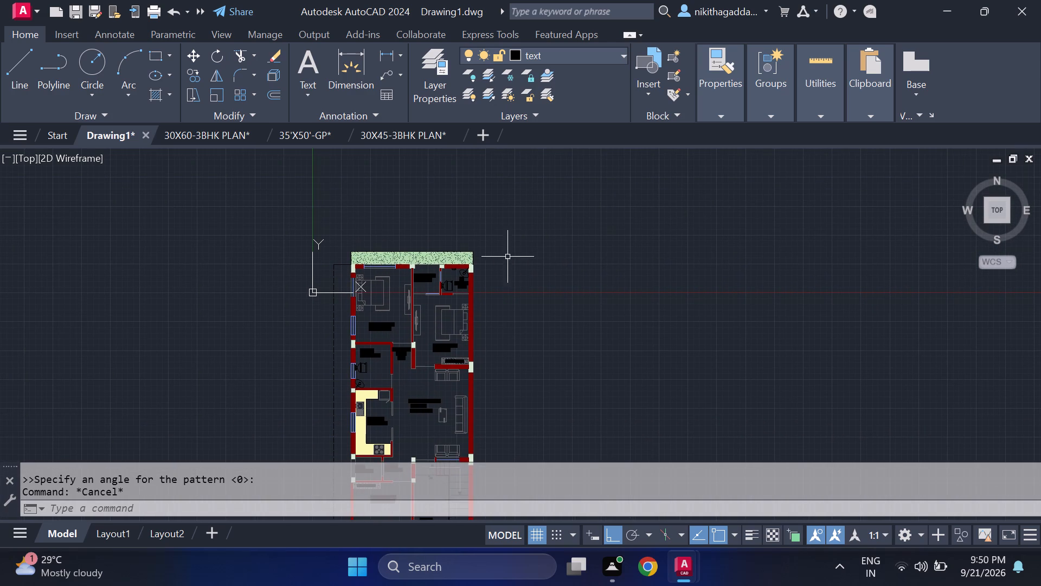
Change the pattern of the existing verandah-side strip hatch to BRICK.
scroll(435, 250, "up", 4)
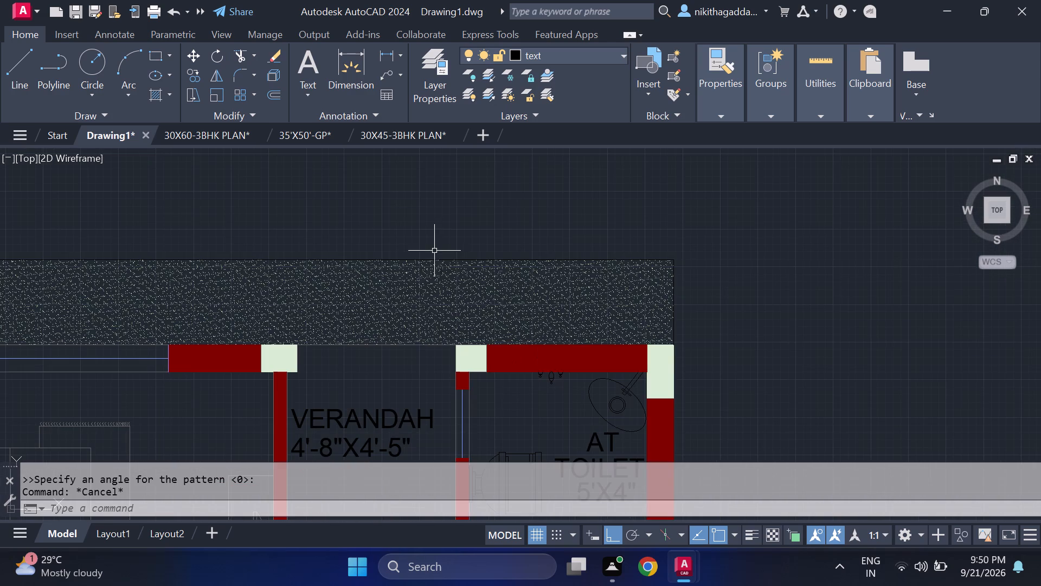
left_click(435, 278)
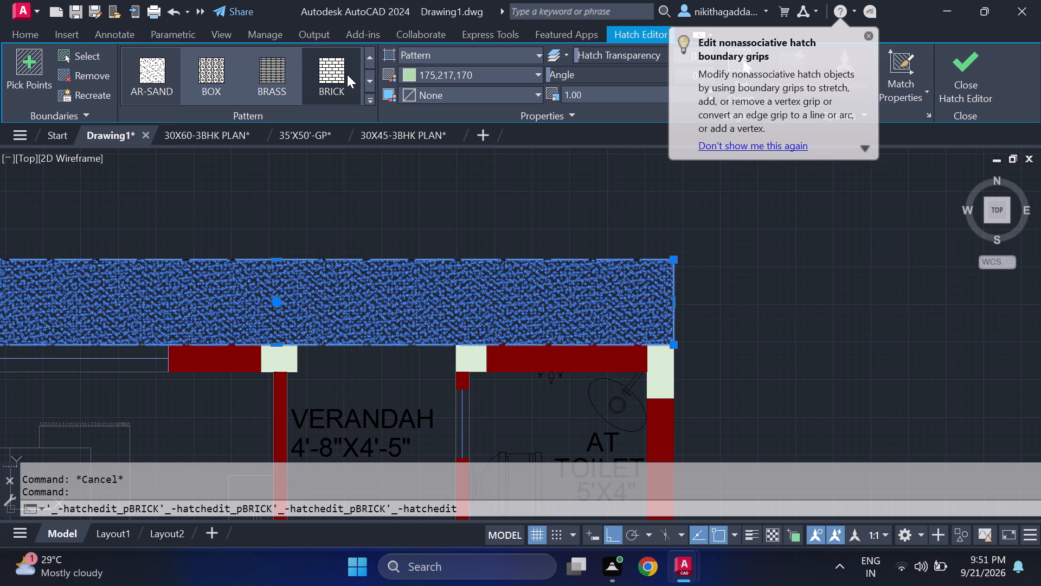
left_click(347, 74)
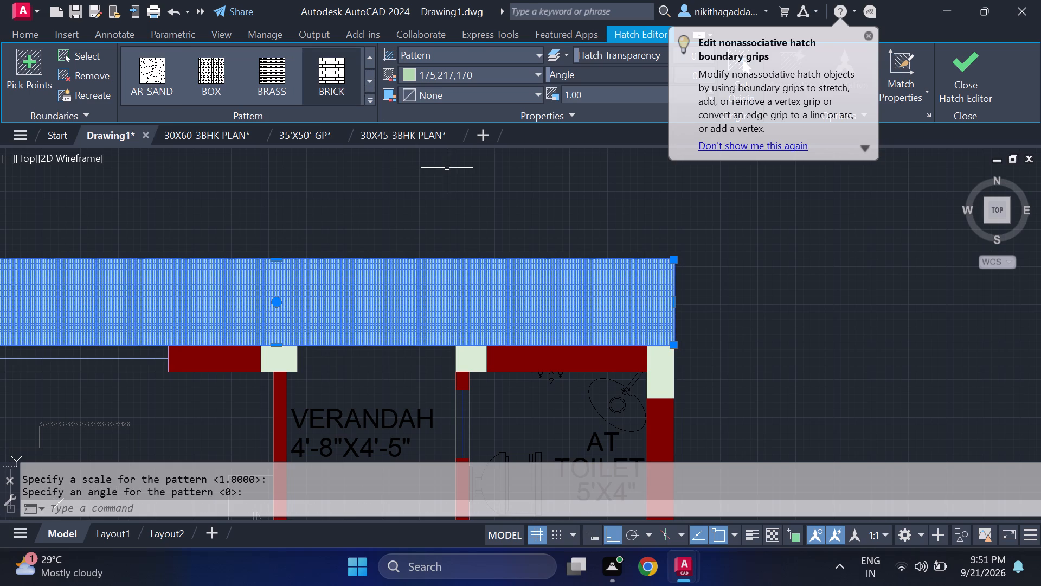
key("Escape")
Look over the whole floor plan, from the hatched verandah-side strip to the outlined strip beyond the stair.
scroll(422, 194, "down", 3)
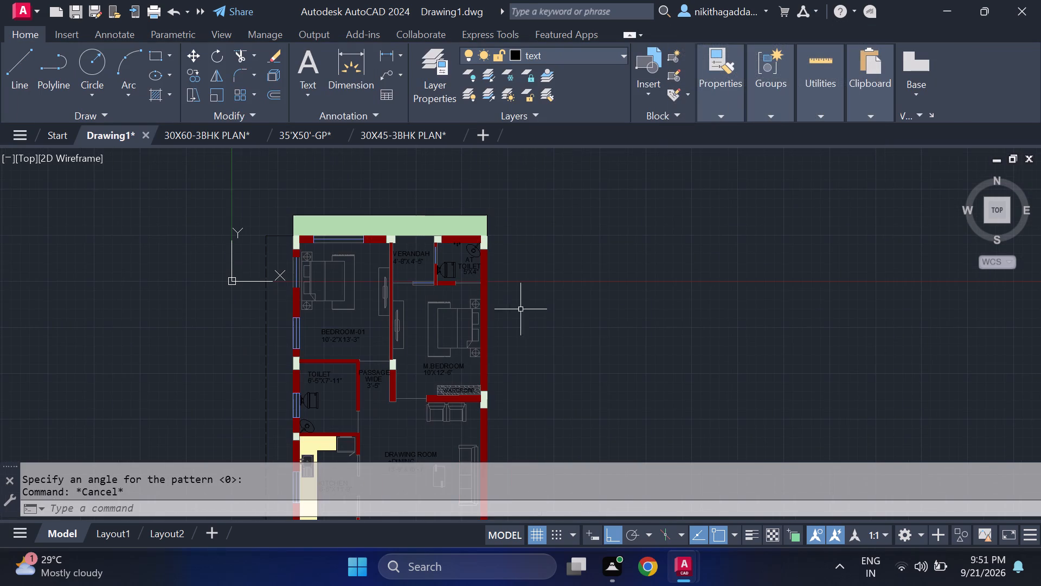
middle_click_drag(561, 312, 551, 272)
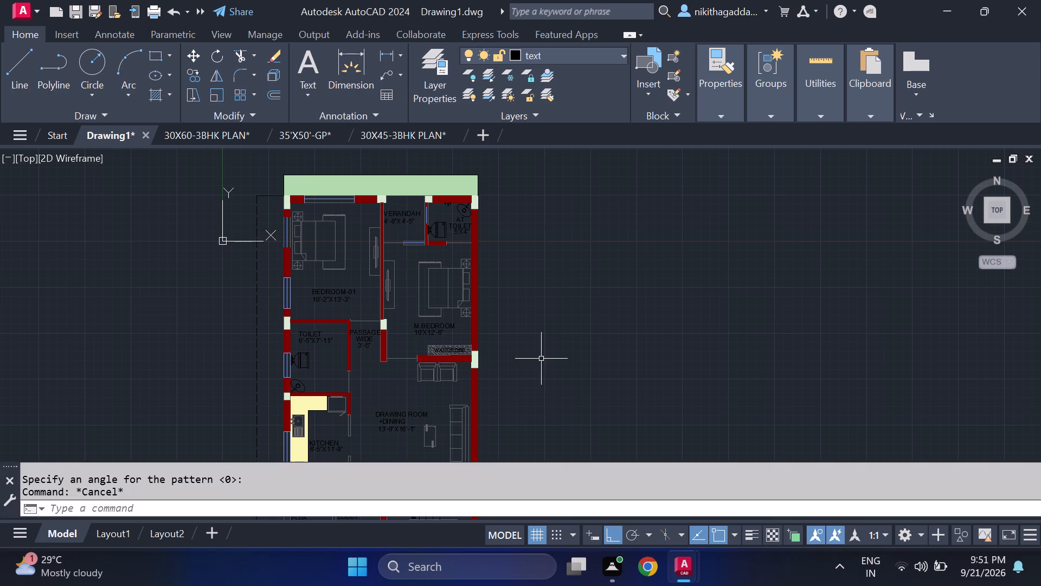
middle_click_drag(522, 314, 550, 215)
scroll(550, 218, "down", 1)
middle_click_drag(550, 218, 568, 262)
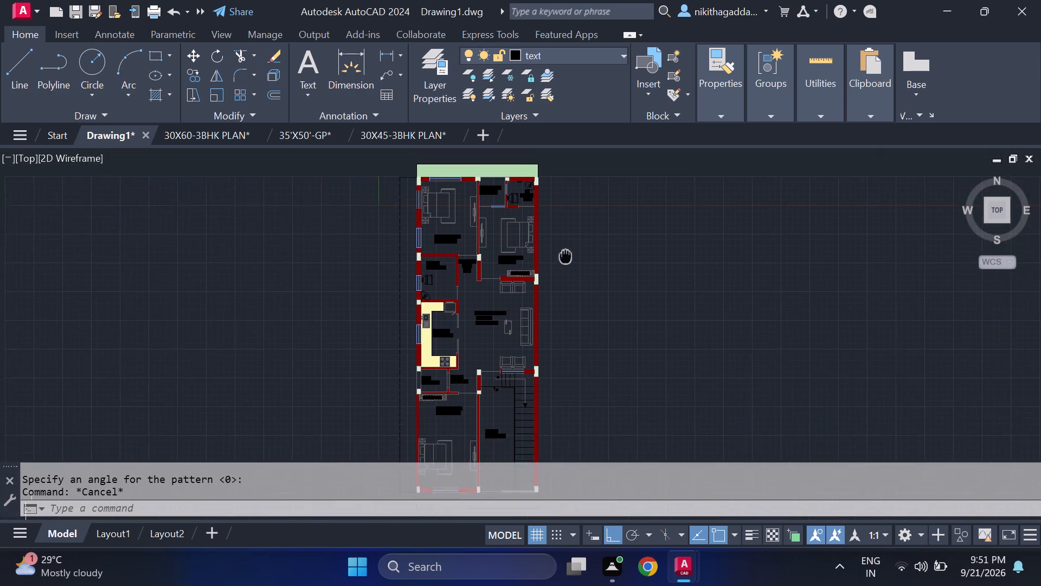
middle_click_drag(568, 262, 531, 205)
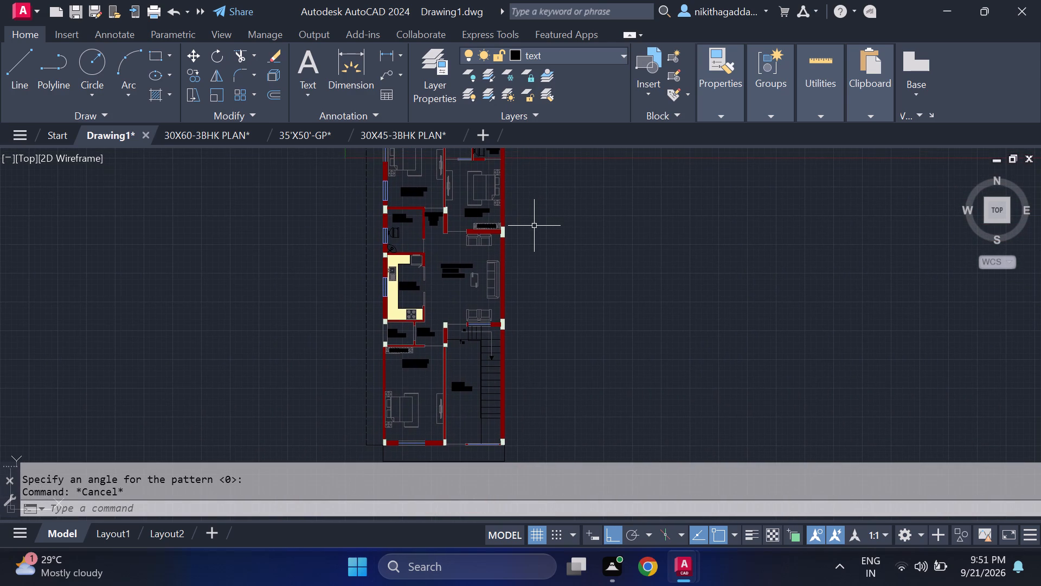
scroll(537, 234, "down", 1)
scroll(542, 292, "up", 1)
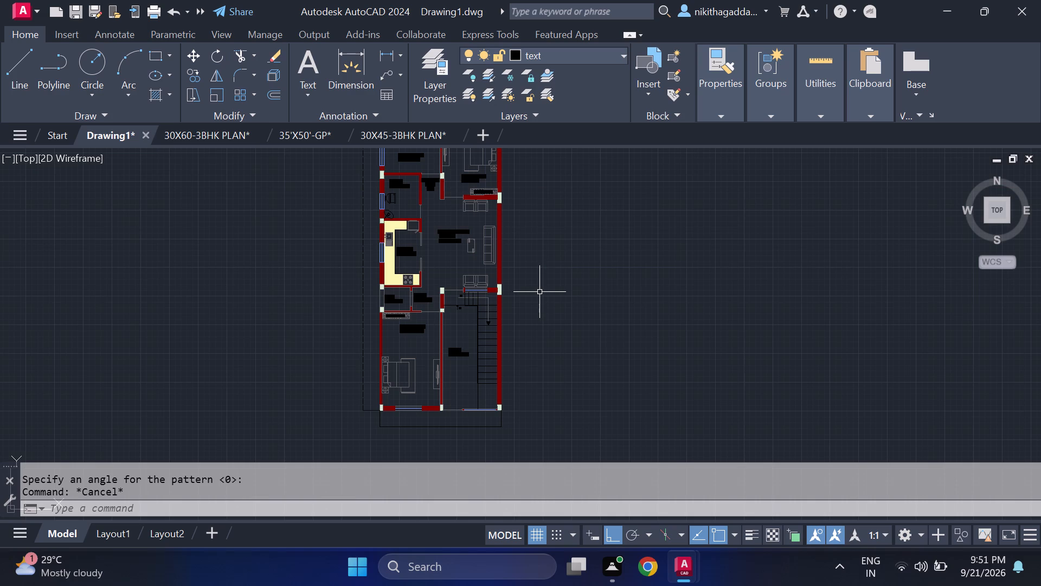
middle_click_drag(539, 292, 616, 310)
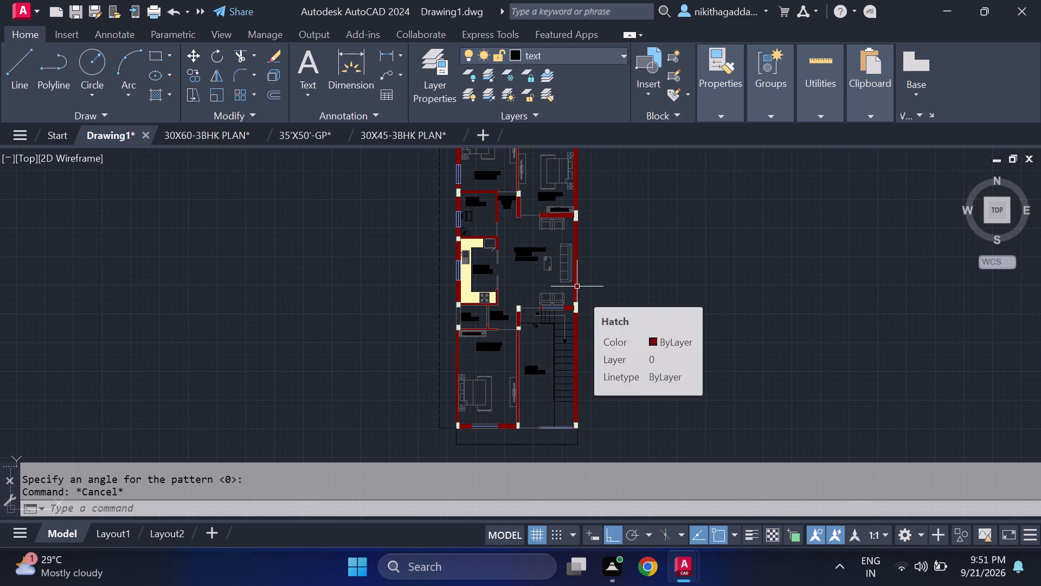
scroll(544, 285, "down", 1)
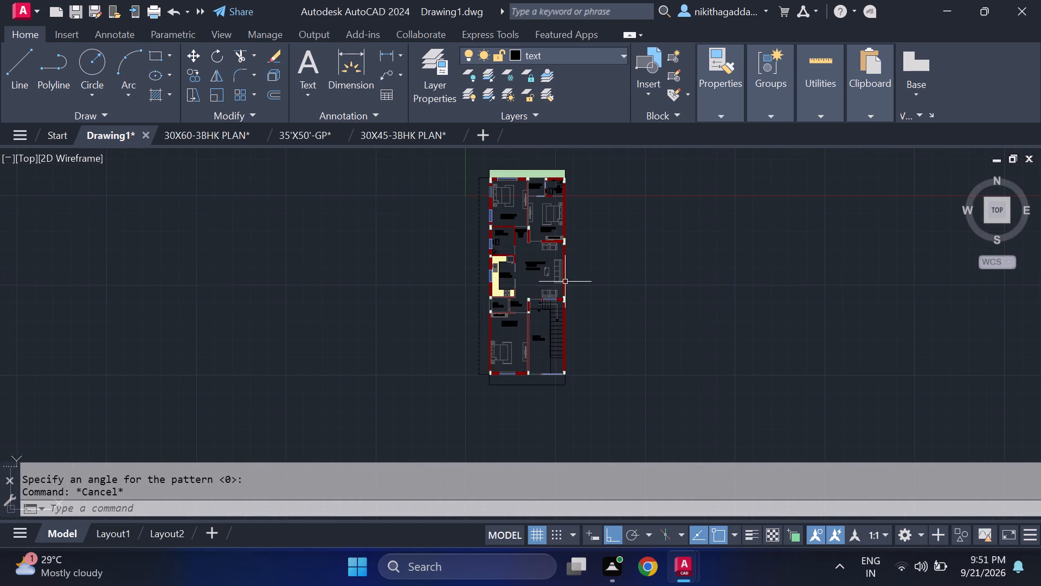
scroll(565, 282, "up", 1)
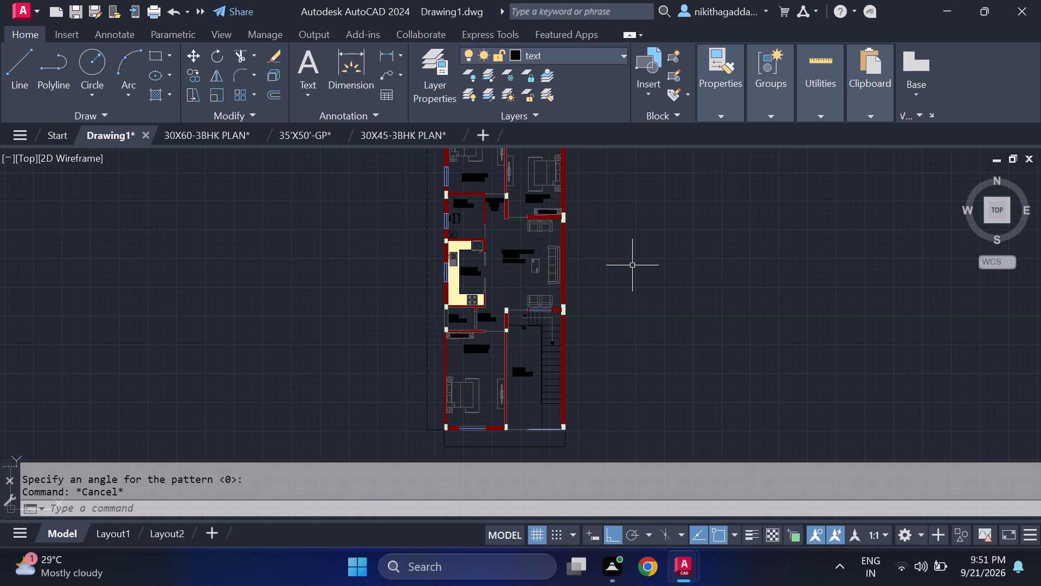
middle_click_drag(628, 270, 549, 321)
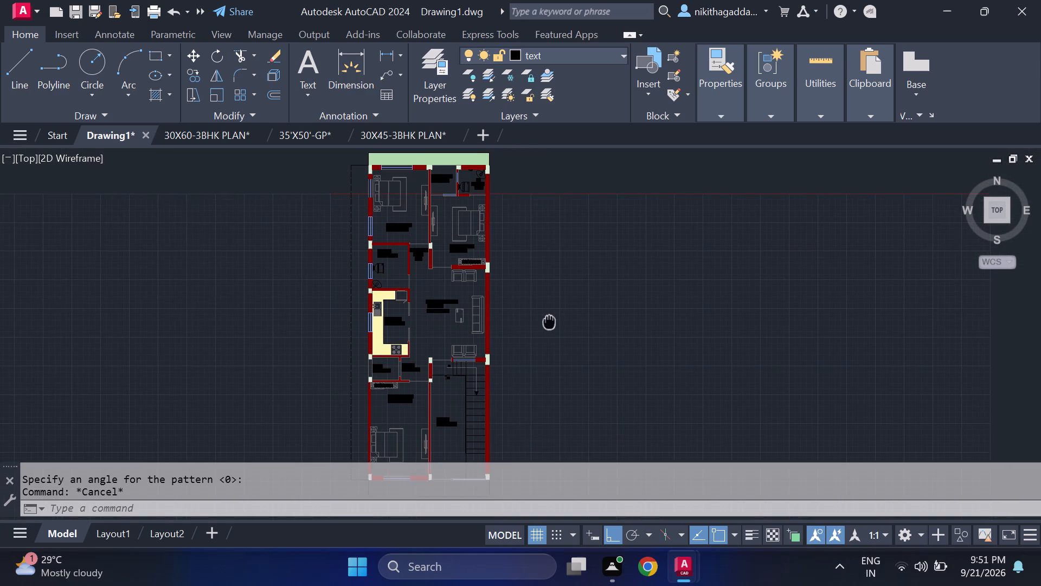
Copy the entire floor plan, including its outer strips, about 37'-5" horizontally to the stair-wall side of the original.
middle_click_drag(549, 321, 475, 315)
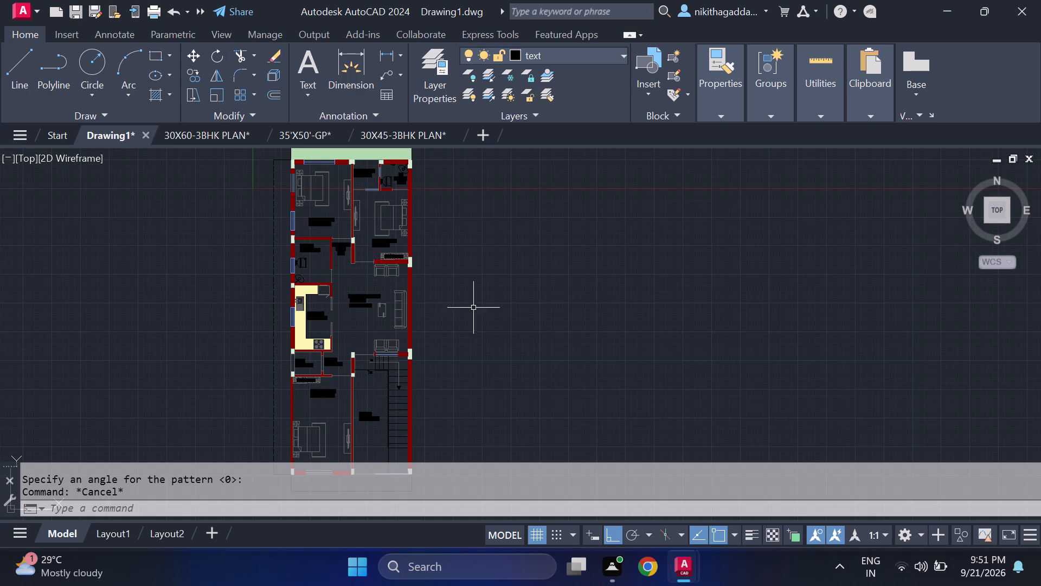
middle_click_drag(484, 282, 489, 305)
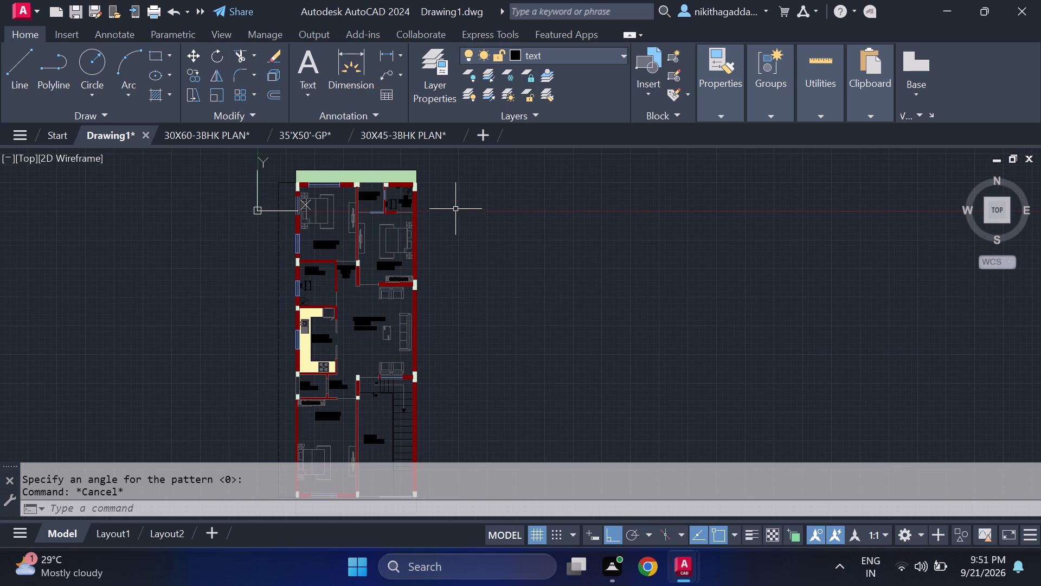
left_click(446, 157)
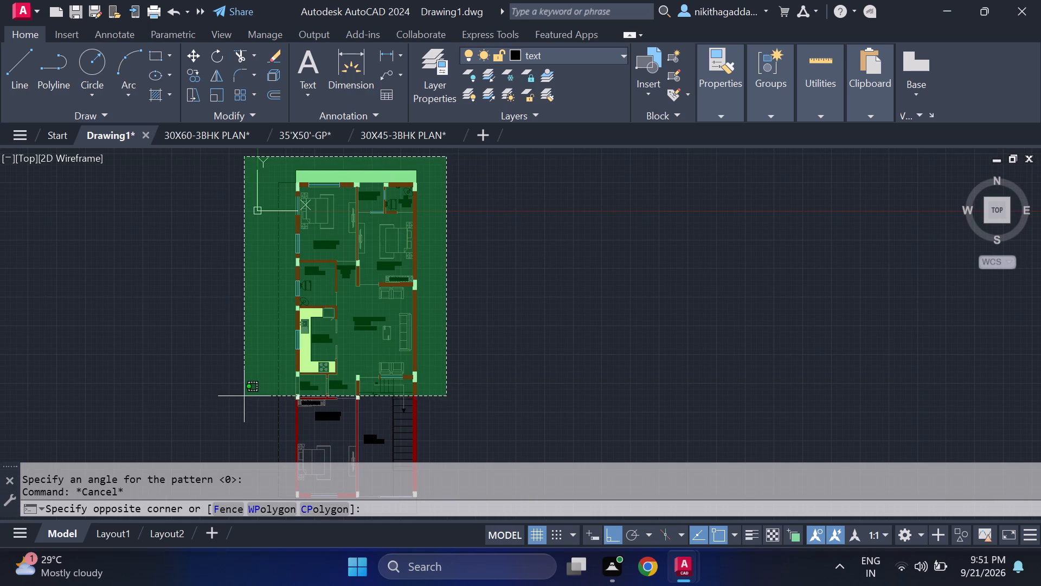
left_click(228, 407)
middle_click_drag(240, 402, 281, 312)
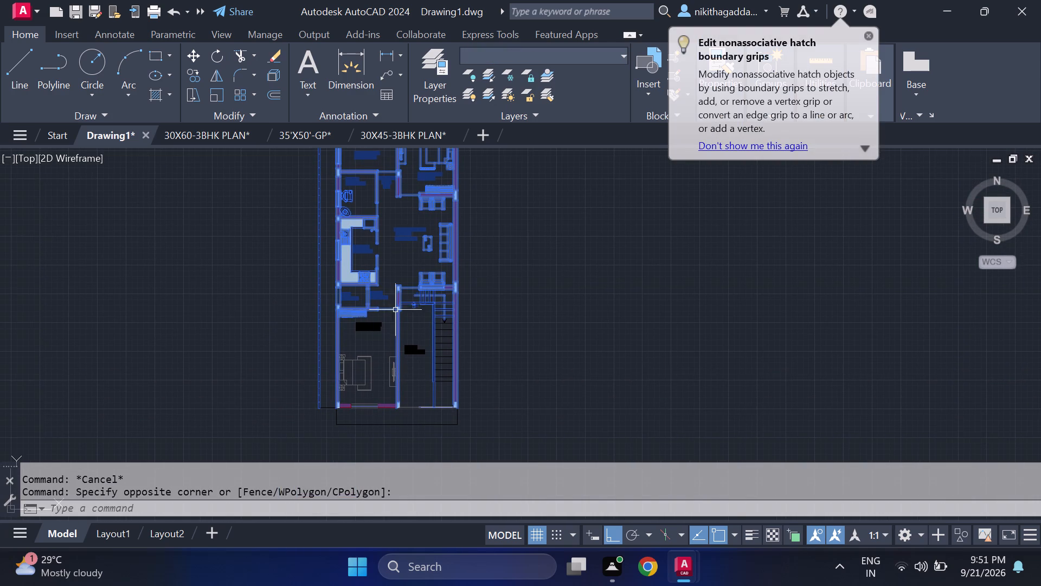
left_click(516, 271)
left_click_drag(247, 443, 241, 439)
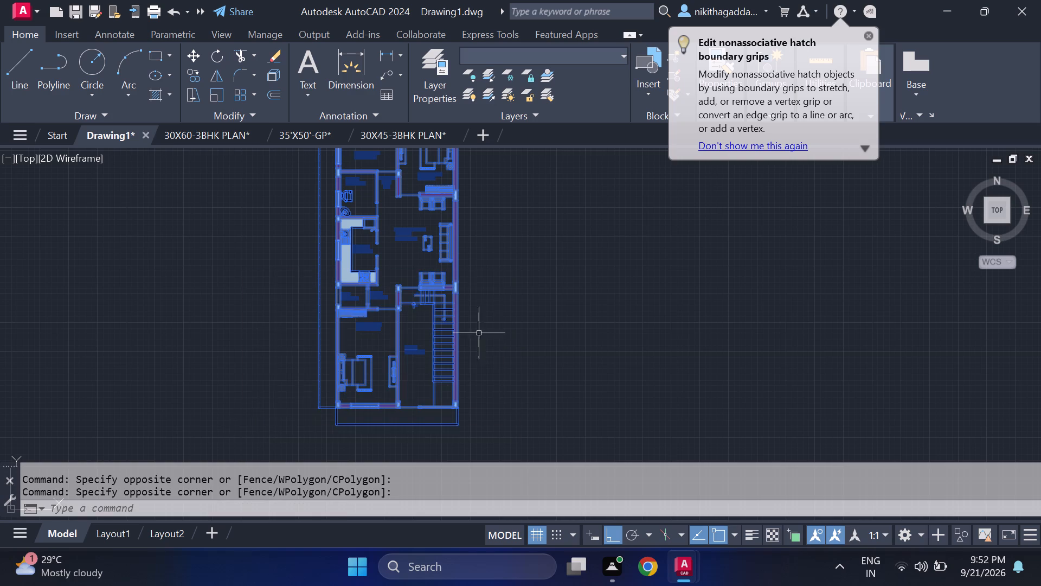
middle_click_drag(543, 310, 472, 374)
middle_click(482, 348)
type("CO")
key("Return")
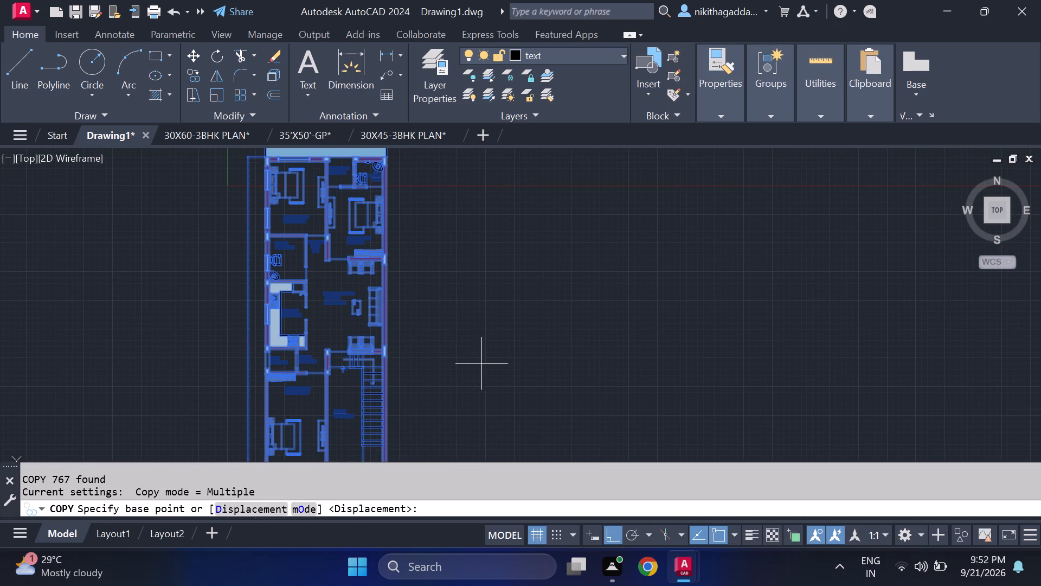
middle_click_drag(481, 364, 483, 288)
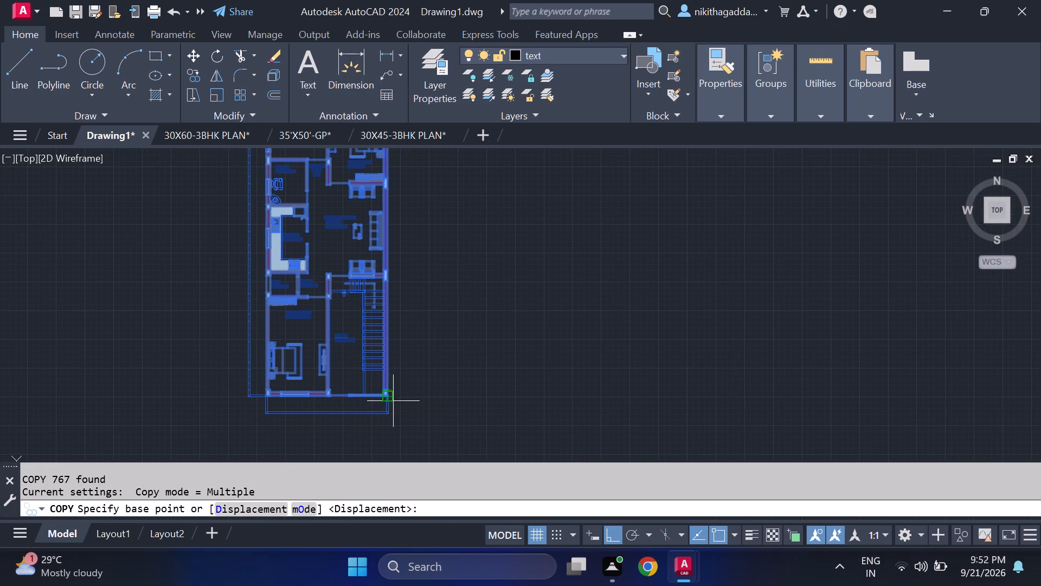
left_click(393, 394)
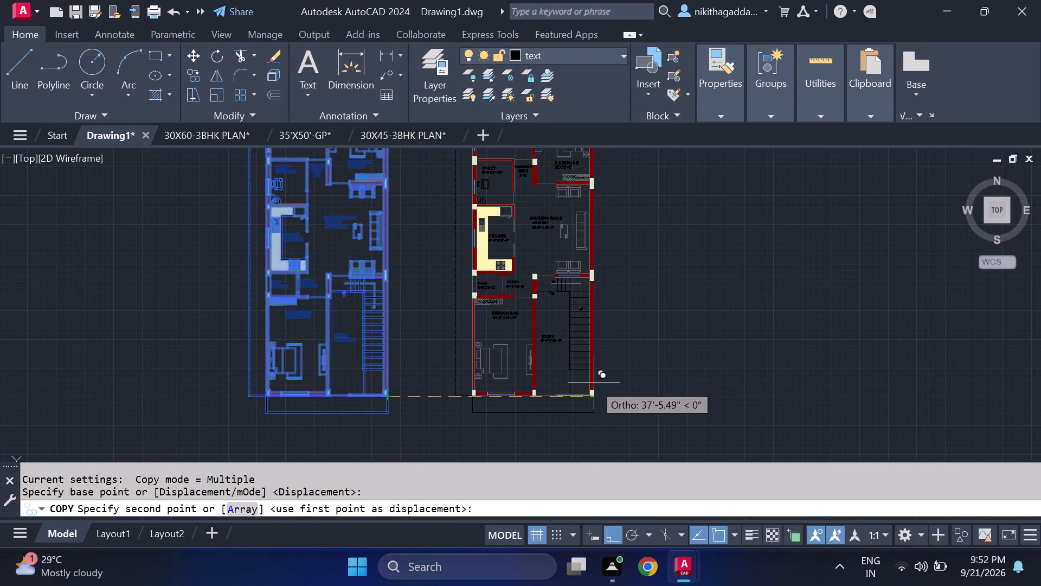
left_click(594, 383)
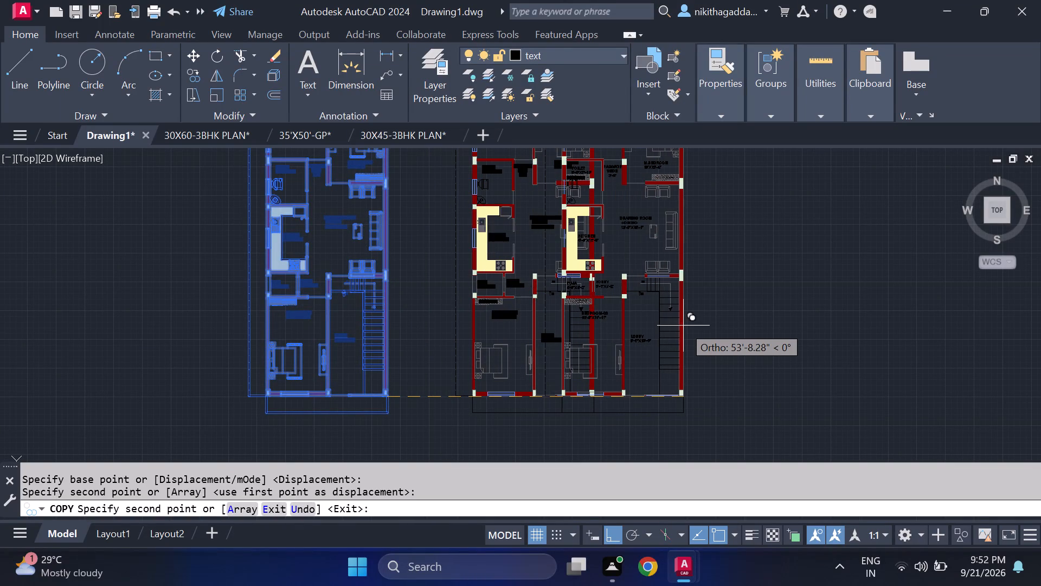
key("Escape")
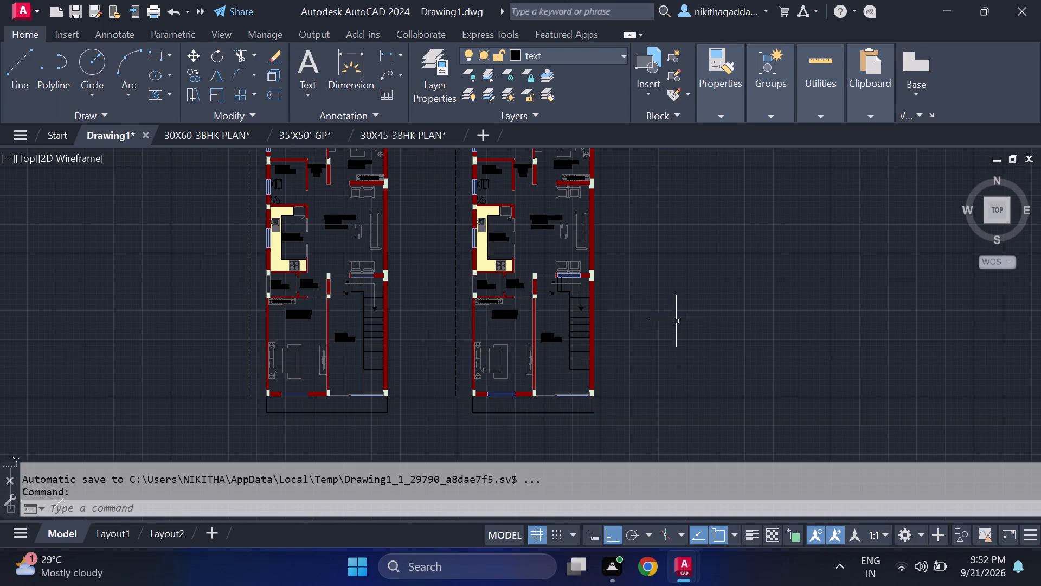
Erase most of the copied plan's interior, from the bedrooms, verandah and attached toilet through the kitchen and drawing room.
middle_click_drag(670, 305, 699, 378)
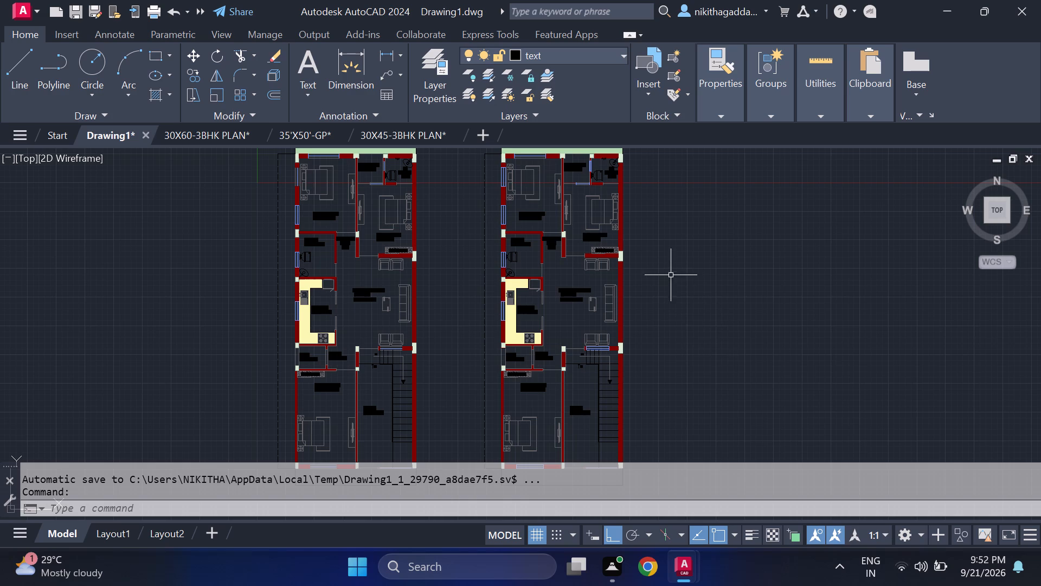
scroll(564, 188, "up", 1)
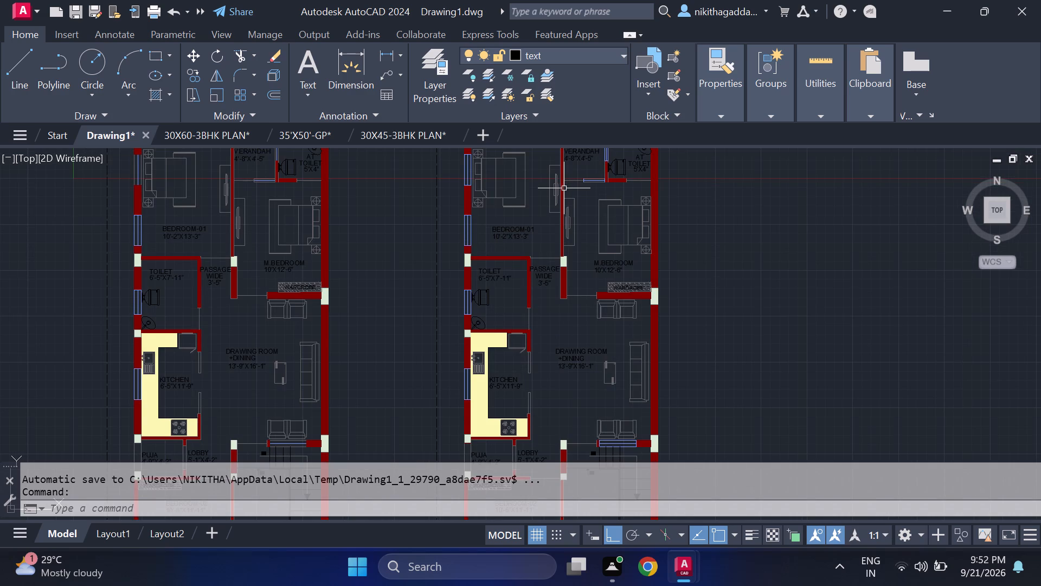
middle_click_drag(564, 188, 556, 252)
scroll(627, 200, "up", 2)
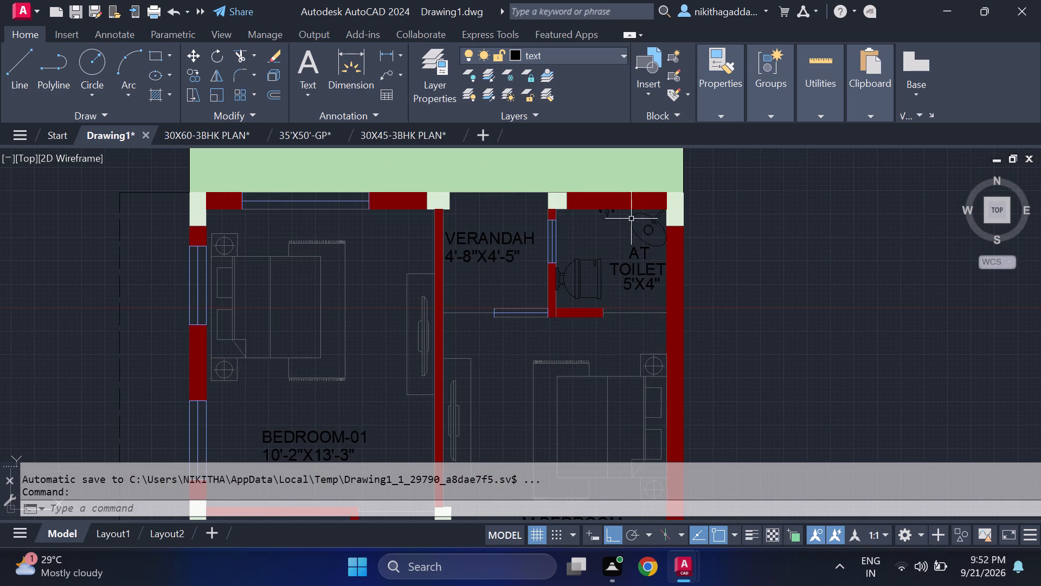
left_click(655, 213)
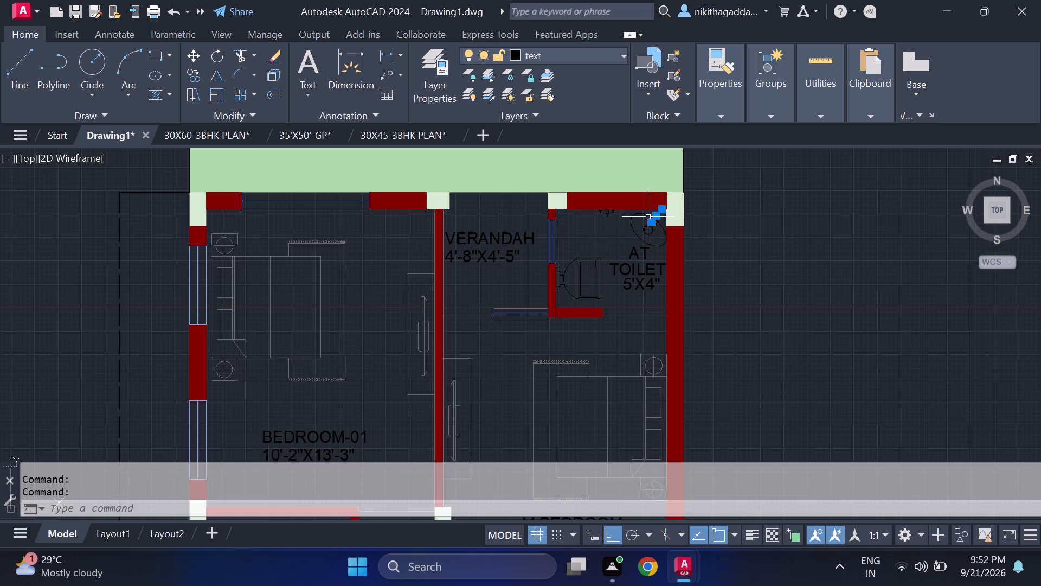
scroll(614, 215, "up", 3)
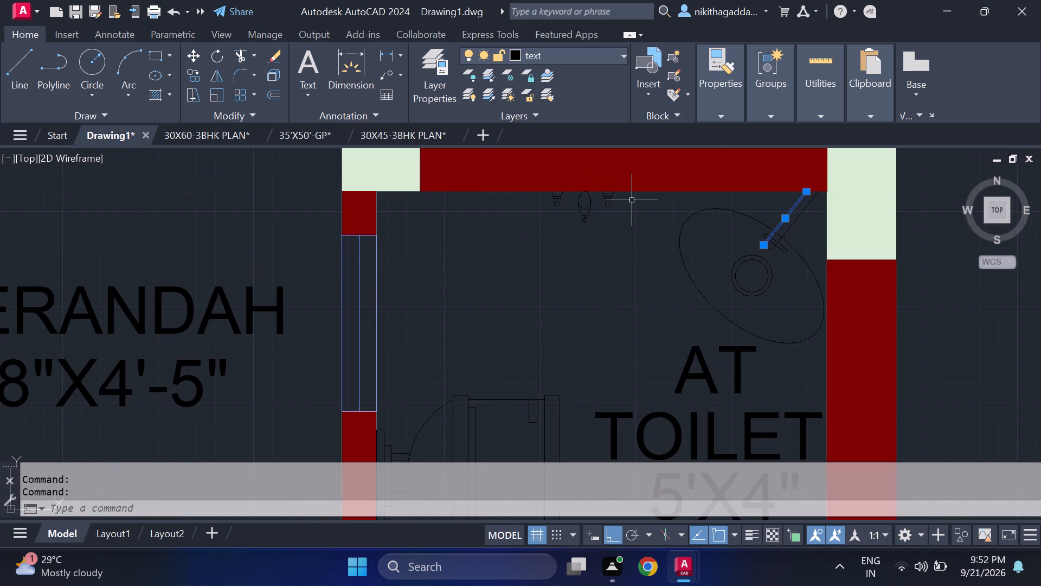
left_click(632, 199)
scroll(201, 397, "down", 2)
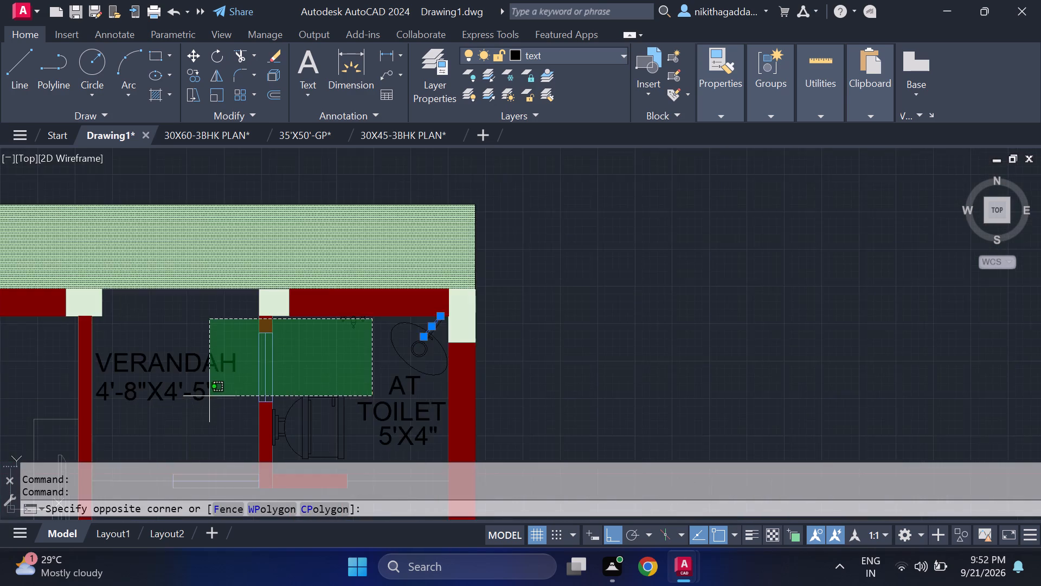
middle_click_drag(209, 395, 473, 266)
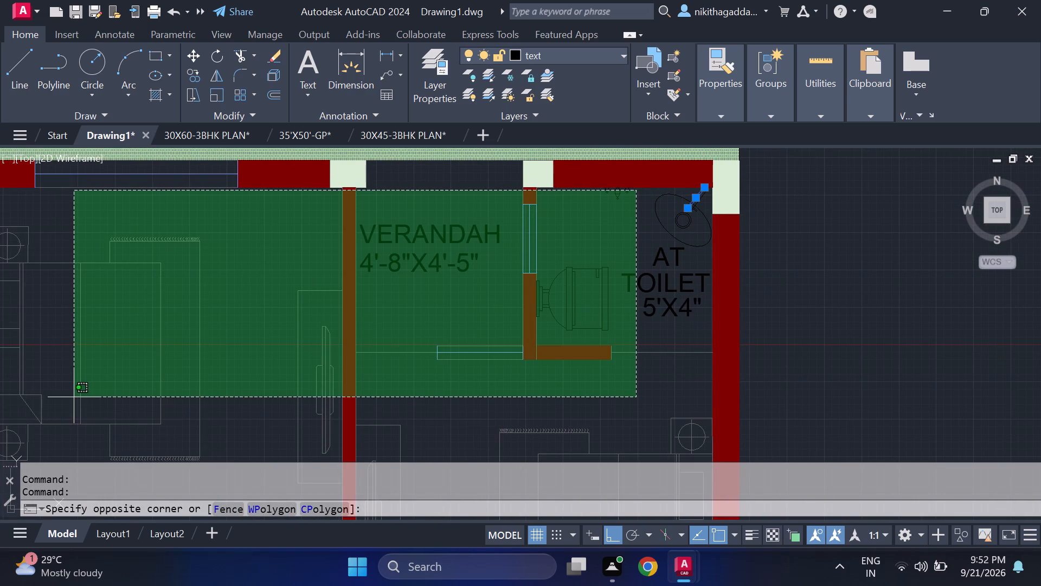
scroll(55, 373, "down", 4)
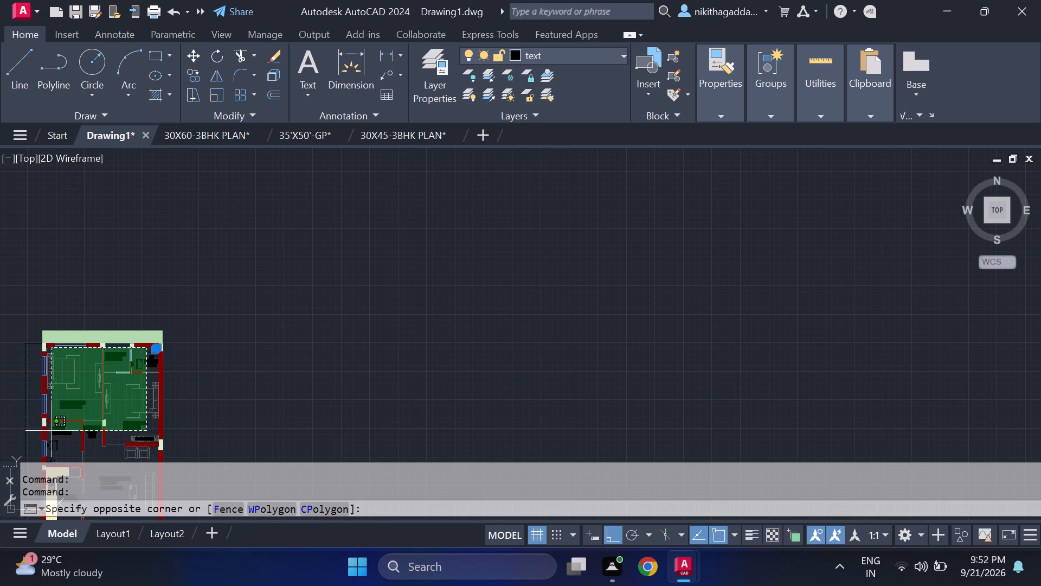
middle_click_drag(69, 424, 228, 331)
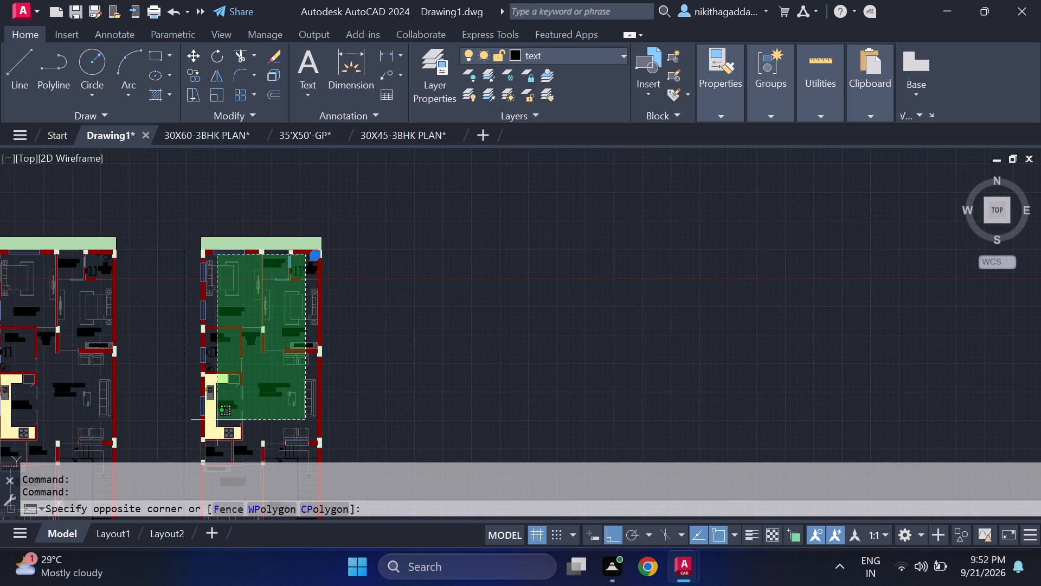
left_click(216, 420)
key("Delete")
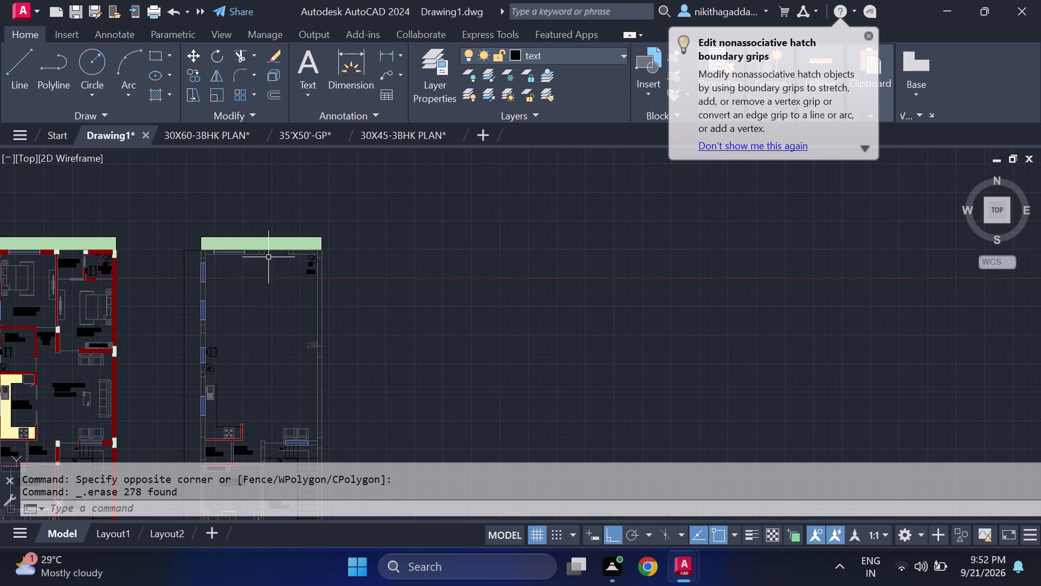
Erase the copy's remaining wall and window lines along the hatched strip, plus the attached toilet's washbasin and label remnants.
scroll(262, 251, "up", 3)
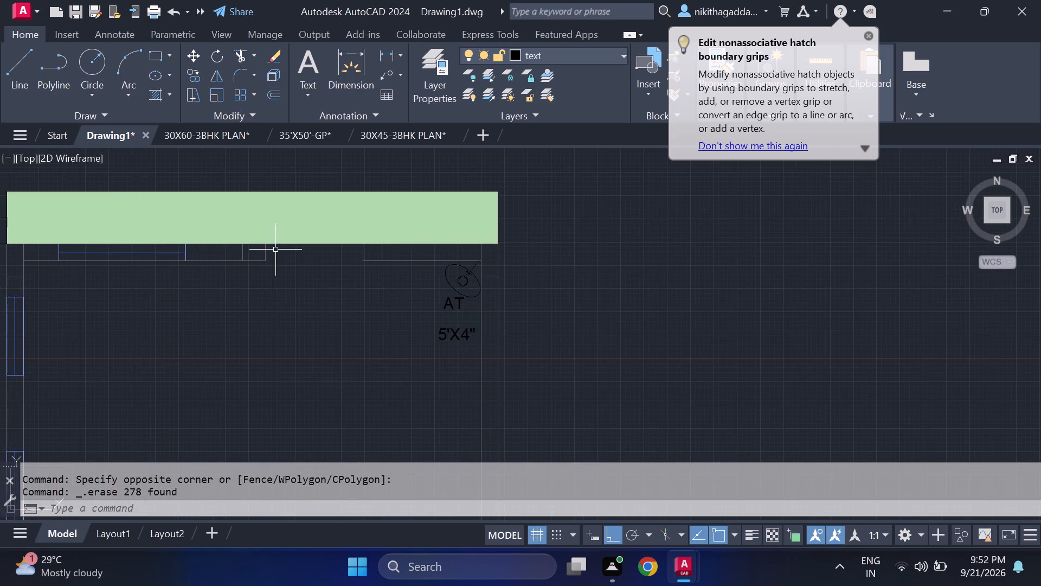
left_click(277, 250)
left_click(43, 303)
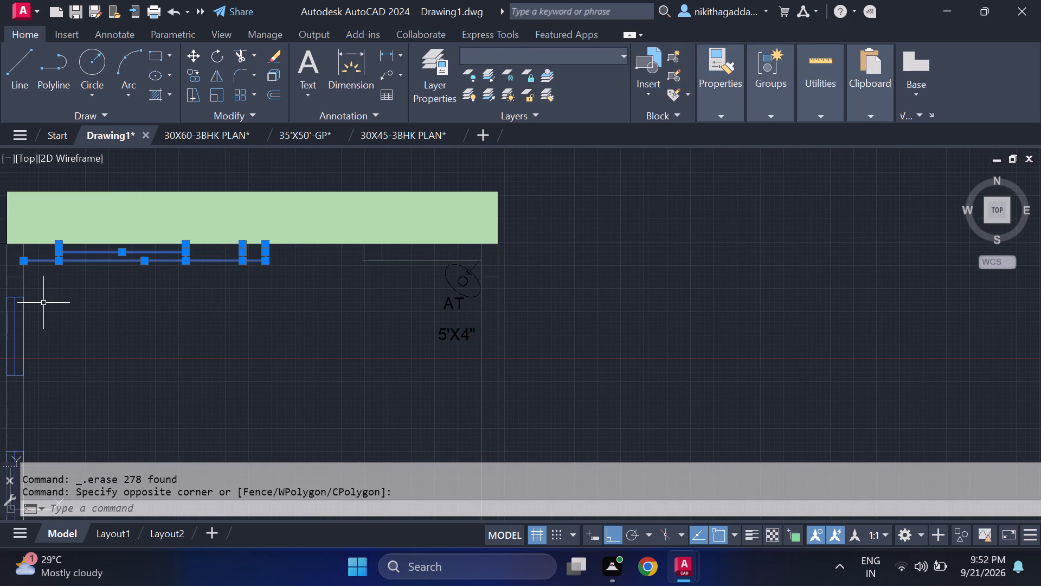
key("Delete")
left_click(468, 257)
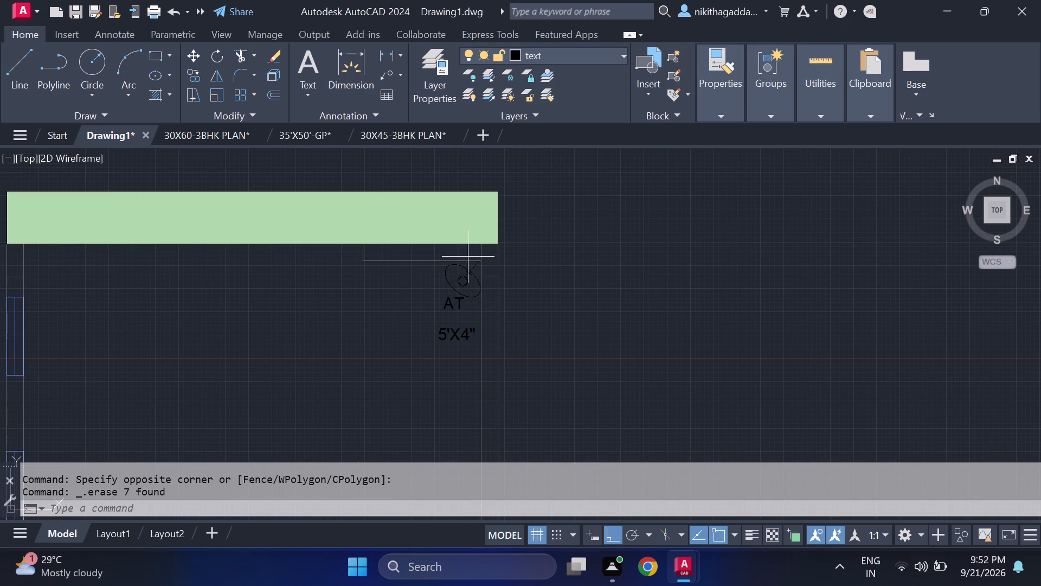
left_click(302, 369)
key("Delete")
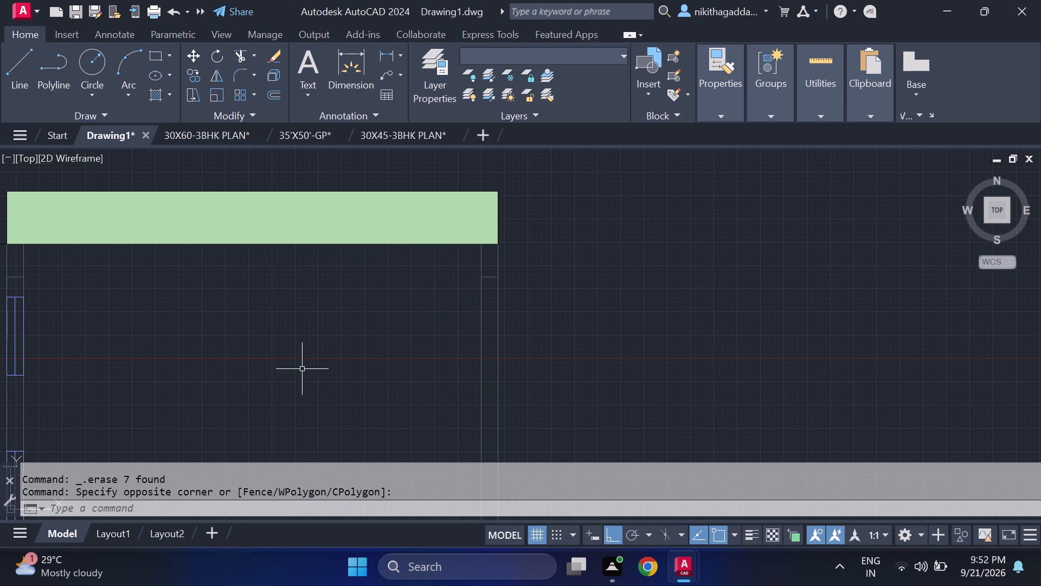
Erase the copy's Bedroom-01 side window nearest the hatched strip, with the adjoining inner wall line and column line.
scroll(387, 333, "down", 3)
middle_click_drag(342, 392, 420, 299)
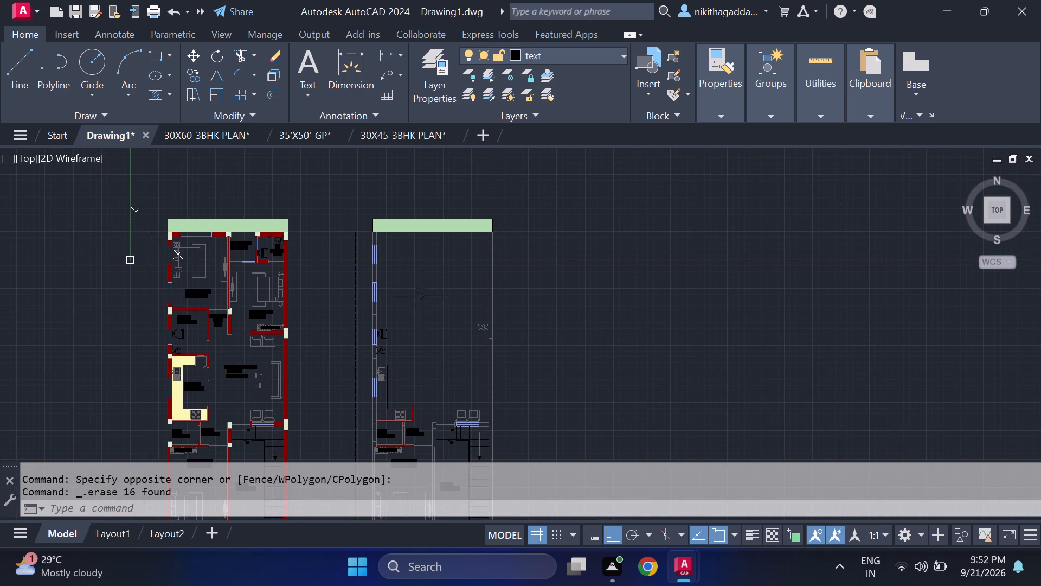
scroll(369, 249, "up", 3)
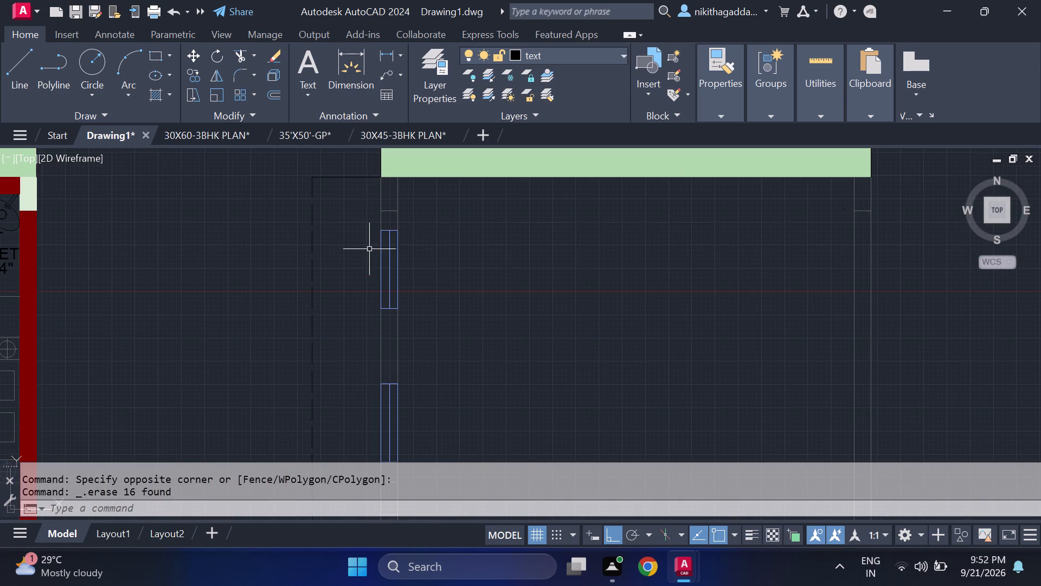
left_click(409, 220)
left_click(388, 328)
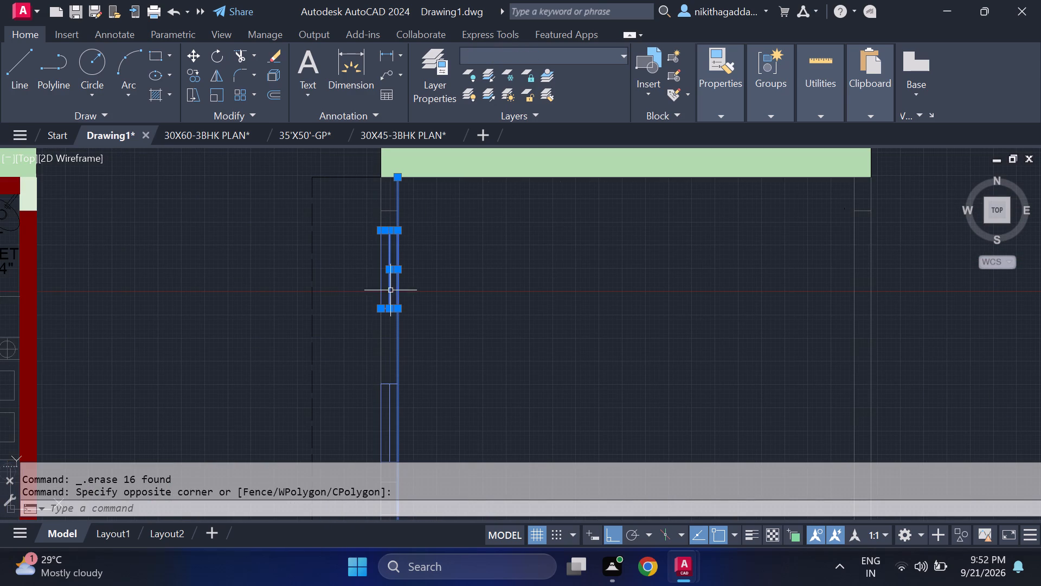
left_click(389, 214)
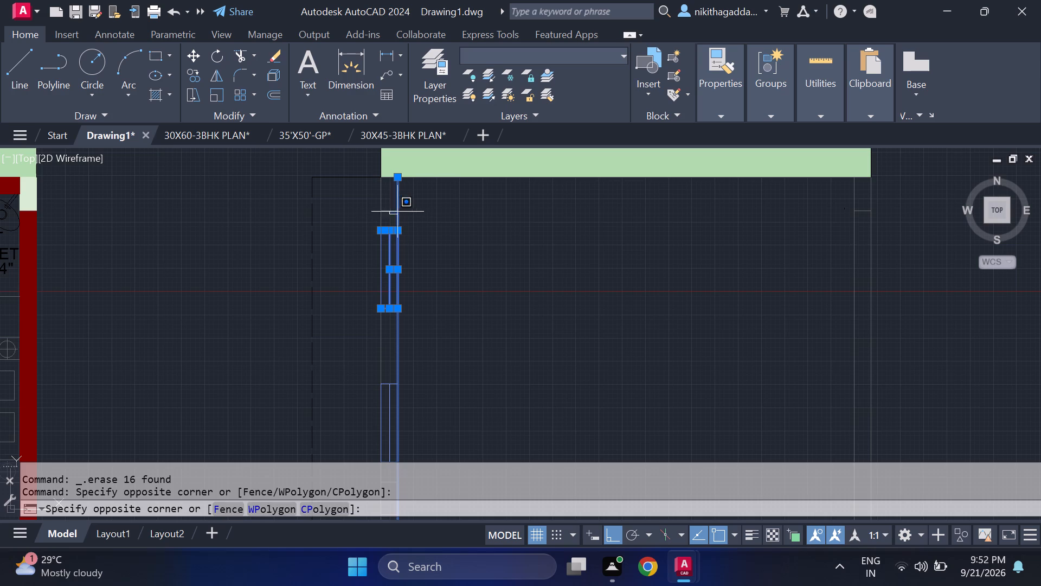
double_click(391, 208)
left_click(390, 207)
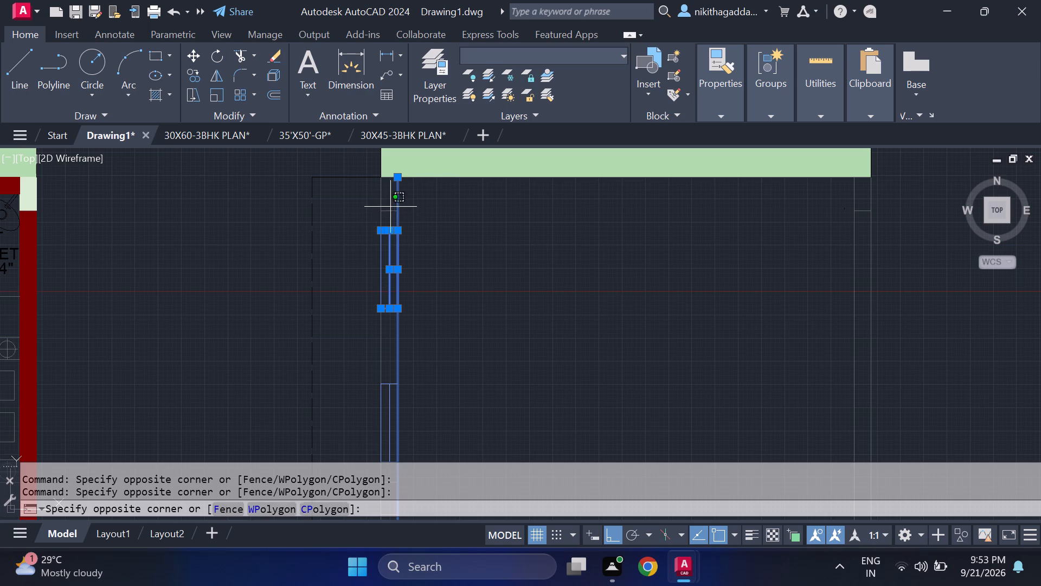
left_click(384, 220)
key("Delete")
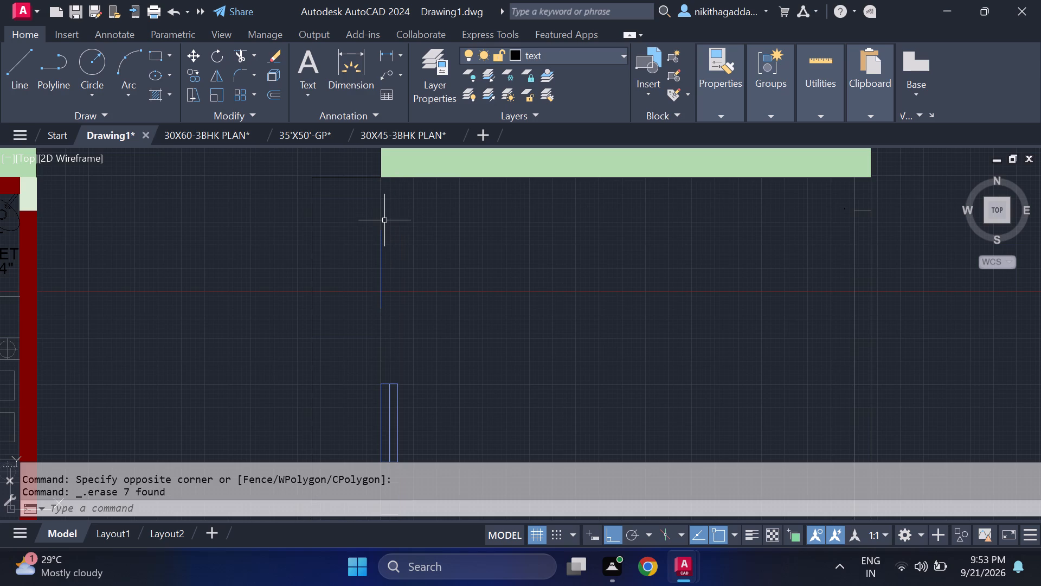
left_click(381, 262)
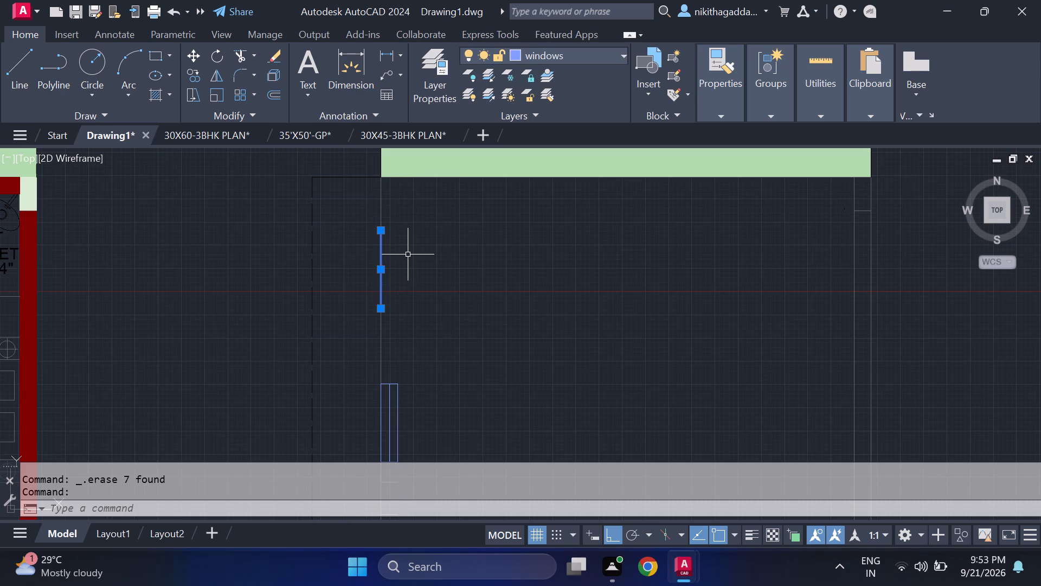
key("Delete")
Erase the copy's second Bedroom-01 side window and the short column lines between it and the toilet window.
scroll(448, 266, "down", 2)
middle_click_drag(467, 321, 480, 264)
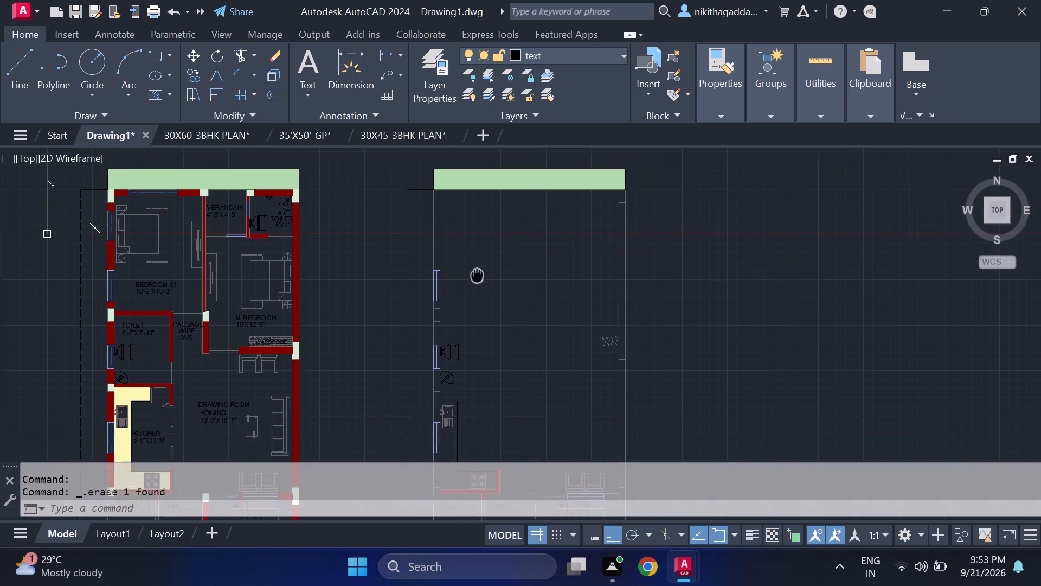
middle_click_drag(480, 264, 489, 213)
scroll(457, 216, "up", 2)
left_click(466, 189)
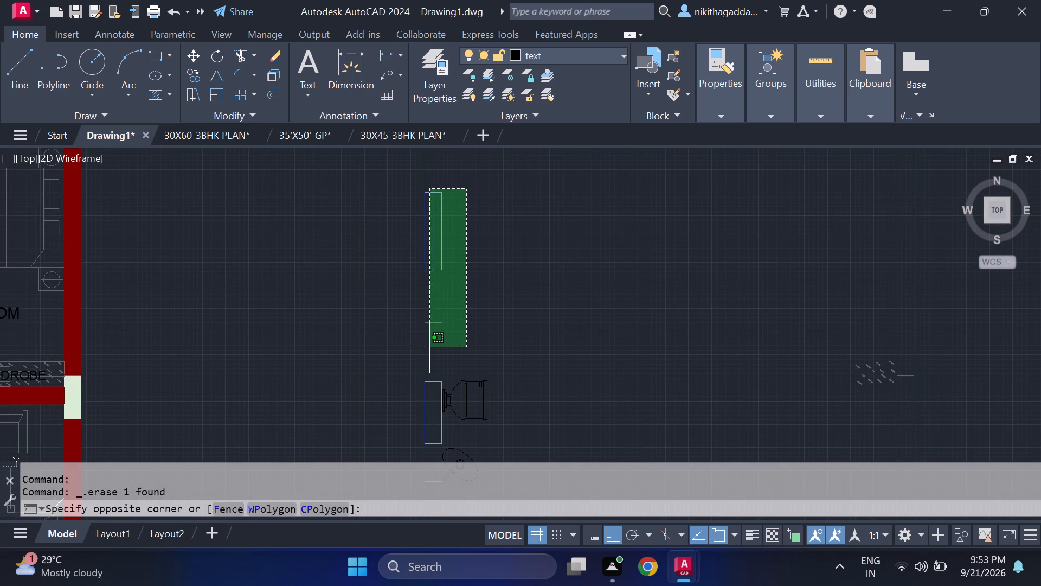
left_click(429, 348)
key("Delete")
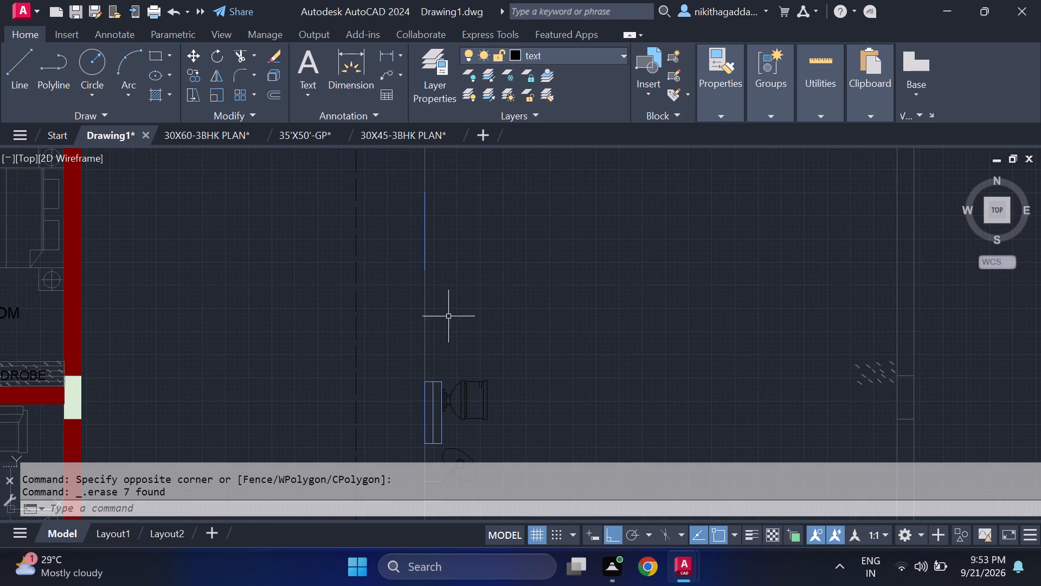
left_click(422, 259)
key("Delete")
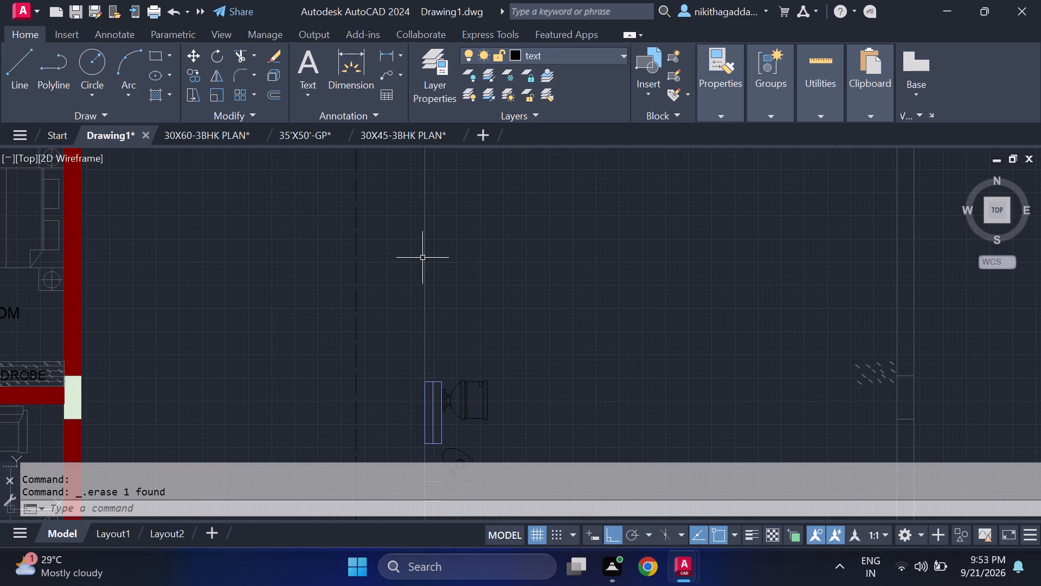
Erase the copy's leftover M.Bedroom wardrobe hatch strokes and the two short column lines across the adjacent outer wall.
scroll(427, 261, "down", 2)
middle_click_drag(460, 349, 475, 278)
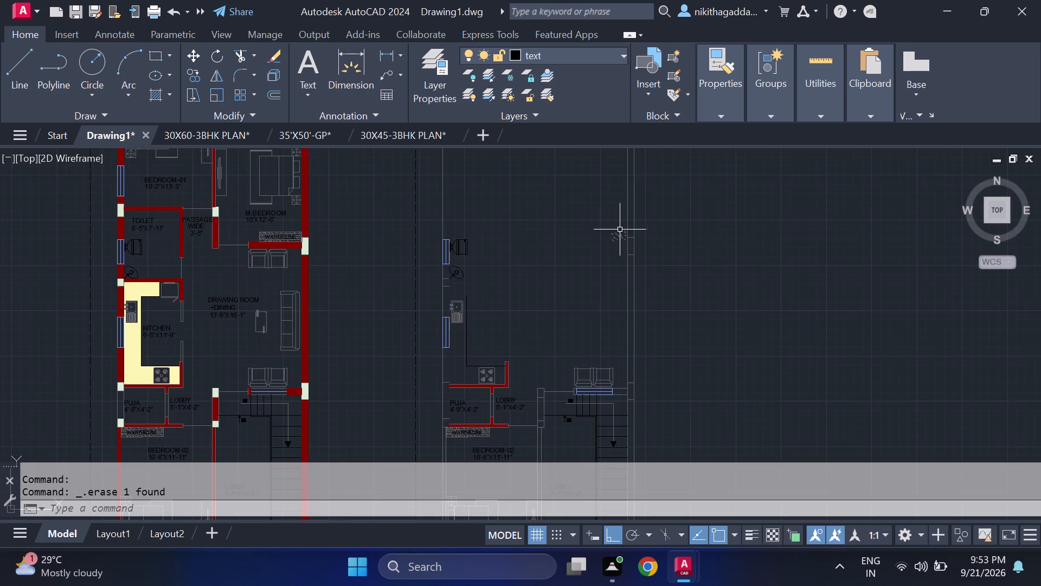
scroll(629, 230, "up", 3)
left_click(611, 221)
left_click(486, 374)
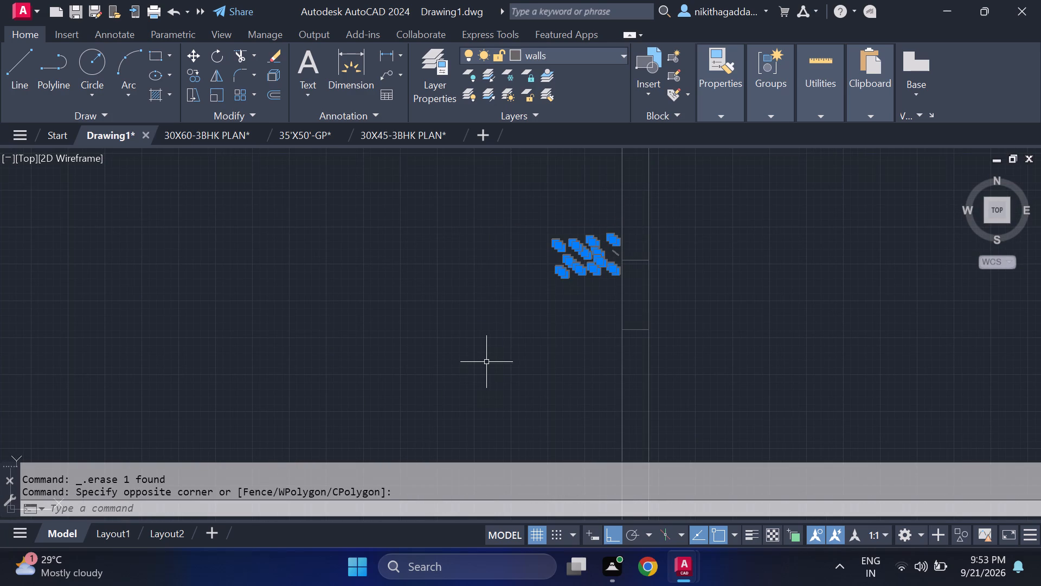
scroll(609, 261, "up", 2)
left_click(628, 231)
left_click(586, 305)
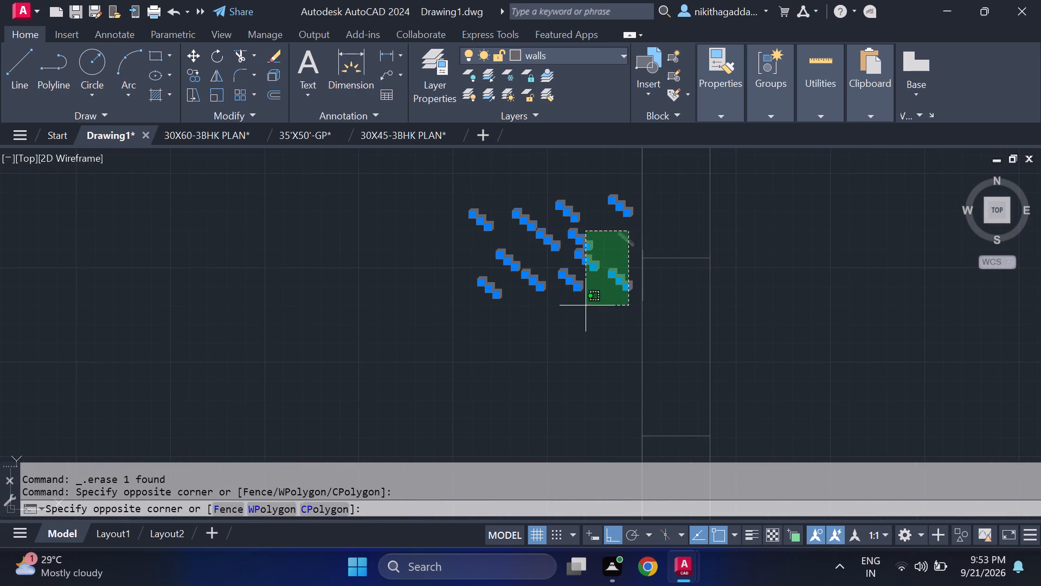
left_click(621, 188)
left_click_drag(311, 360, 319, 359)
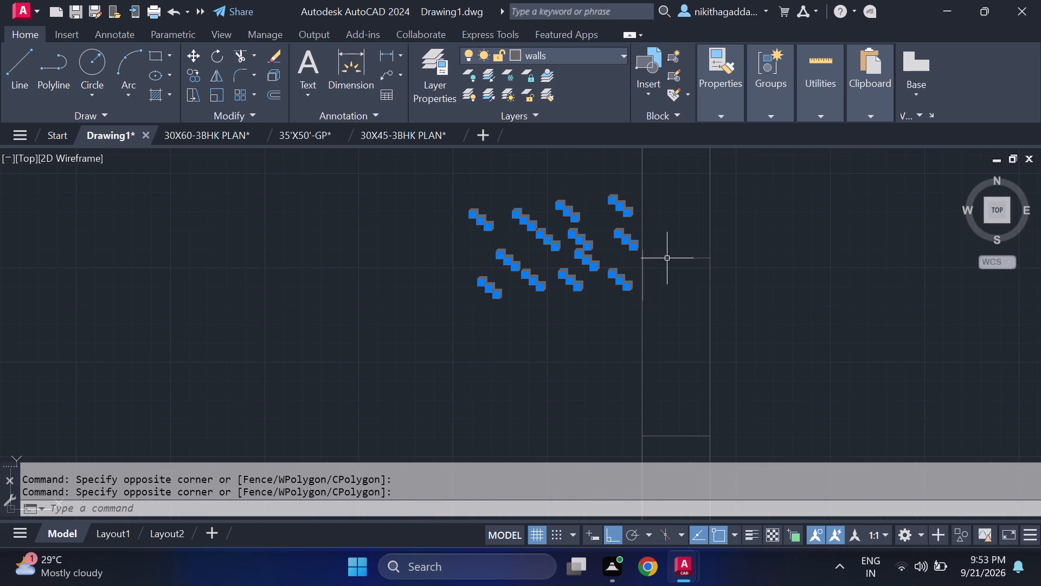
left_click(667, 260)
scroll(671, 382, "down", 3)
middle_click_drag(671, 421, 661, 260)
scroll(665, 245, "up", 2)
left_click_drag(666, 245, 666, 249)
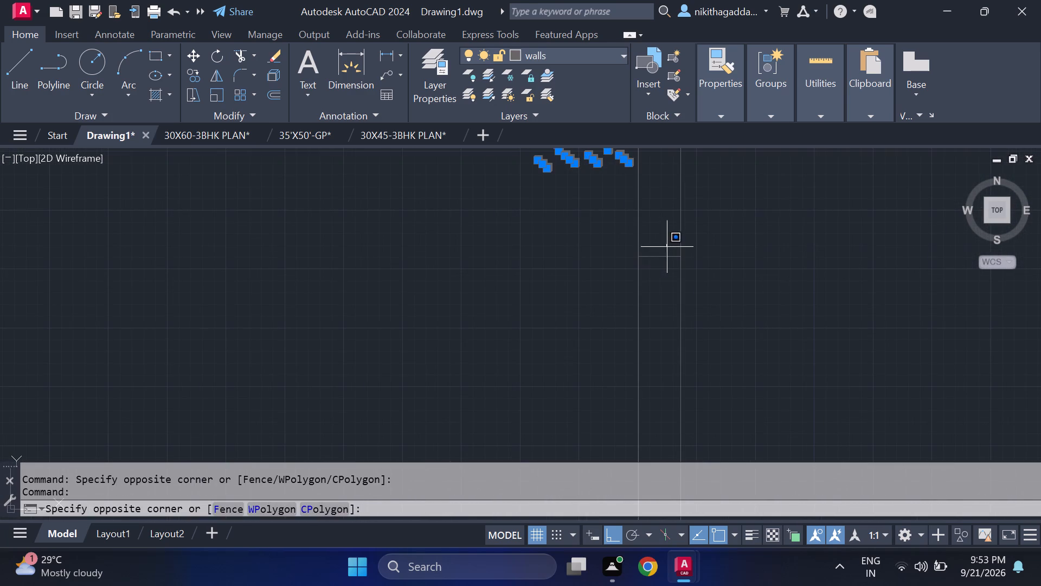
left_click_drag(666, 249, 666, 251)
left_click(646, 302)
key("Delete")
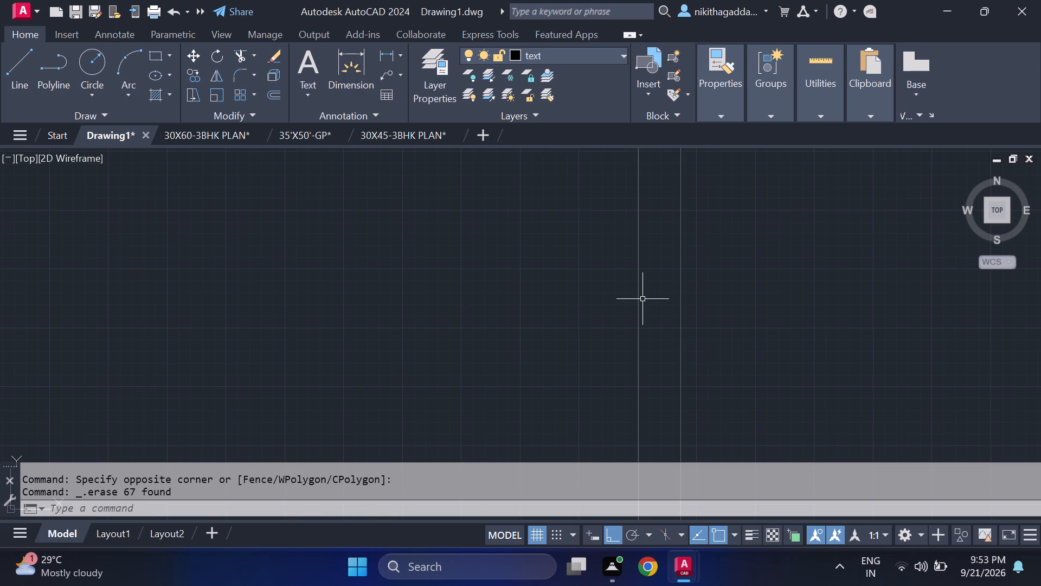
Erase the copy's common toilet window, WC, washbasin and nearby short column lines, including the window's outer line.
scroll(642, 298, "down", 4)
scroll(483, 291, "up", 2)
left_click(512, 239)
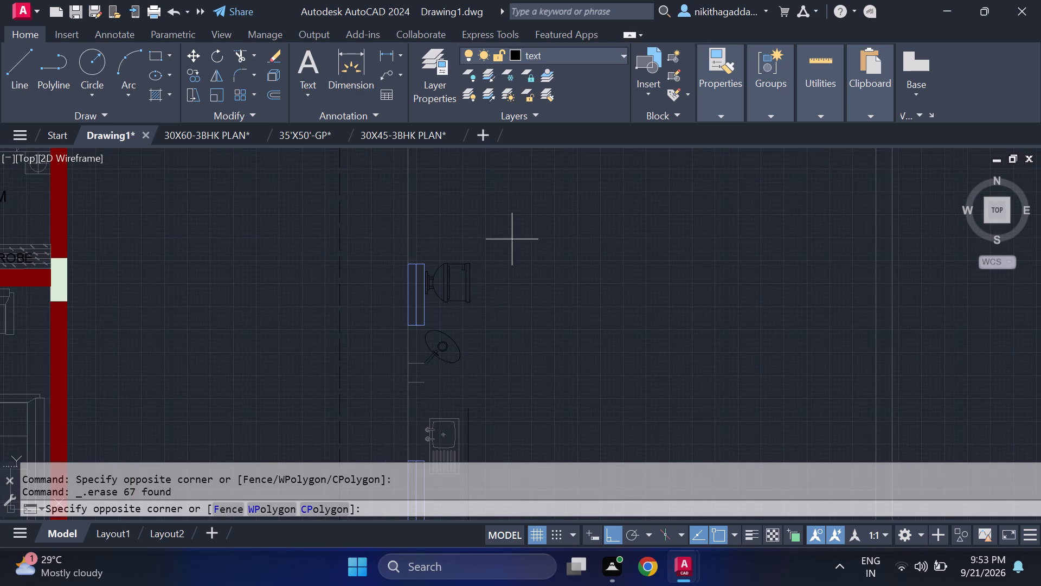
left_click(414, 399)
key("Delete")
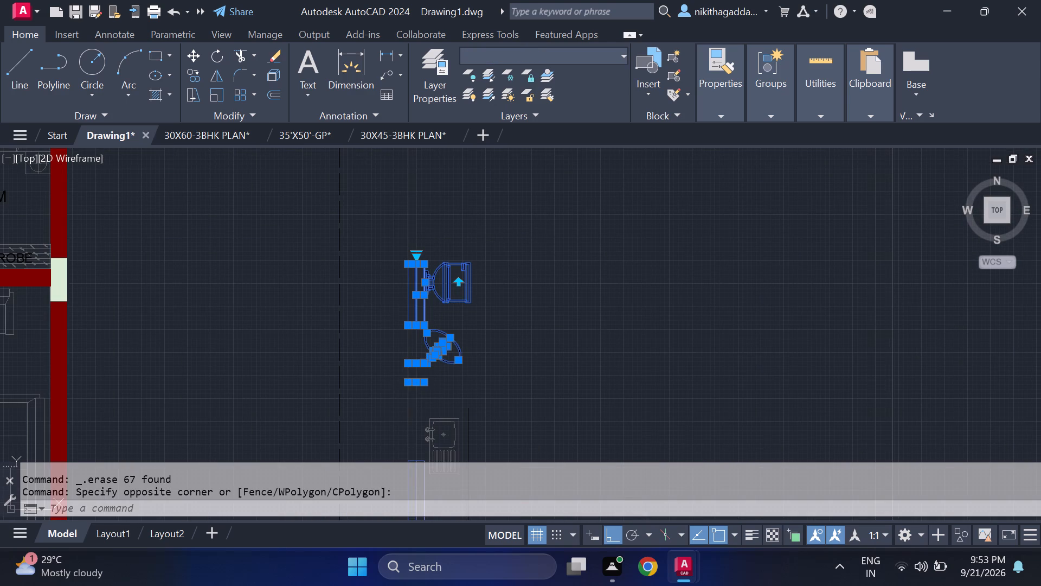
left_click(408, 305)
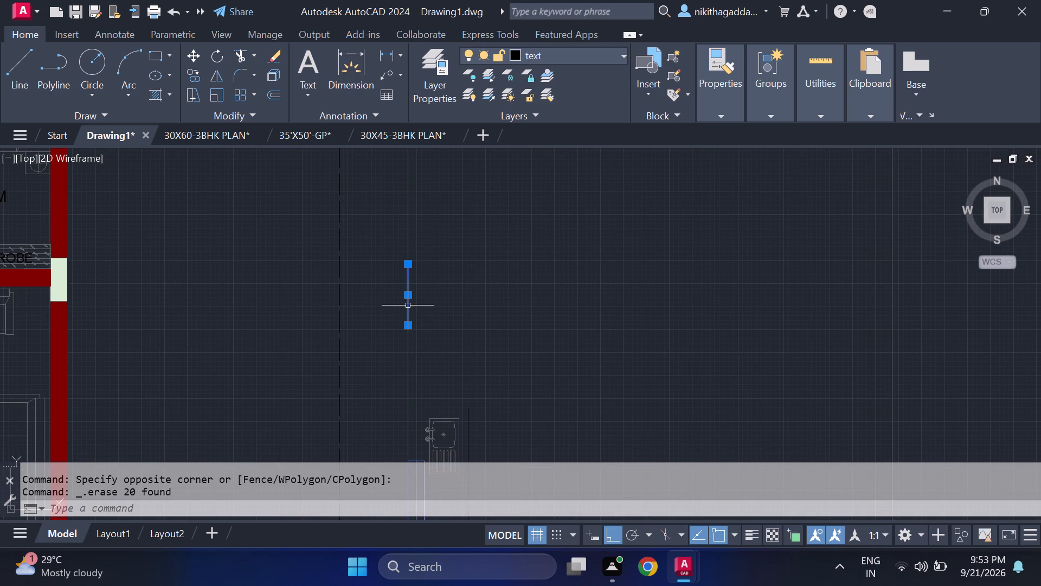
key("Delete")
Erase the copy's kitchen window, sink and the long counter edge line beside them.
scroll(422, 297, "down", 3)
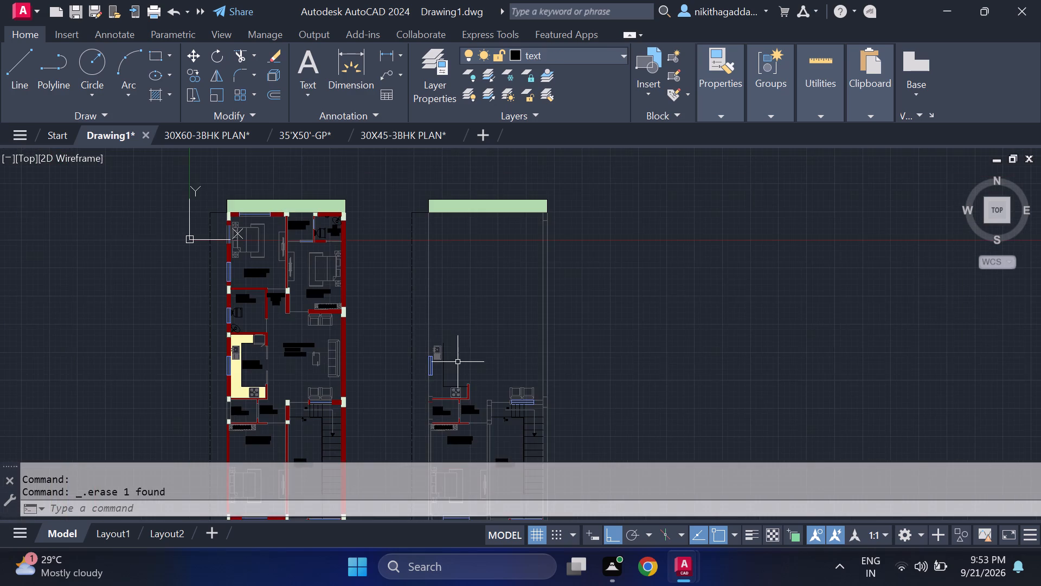
middle_click_drag(463, 343, 470, 281)
scroll(453, 285, "up", 3)
left_click(468, 247)
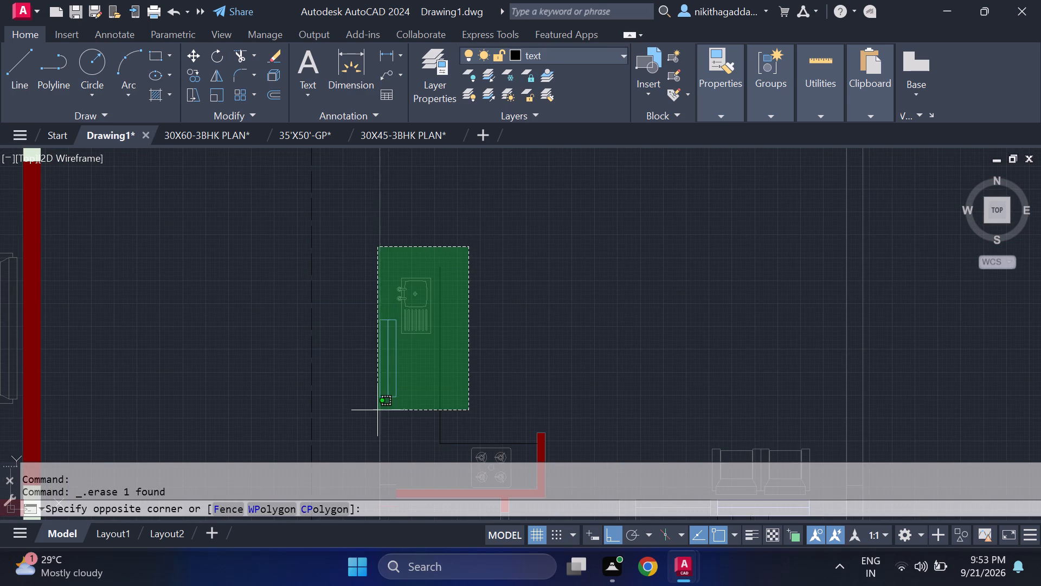
left_click(387, 409)
left_click(379, 358)
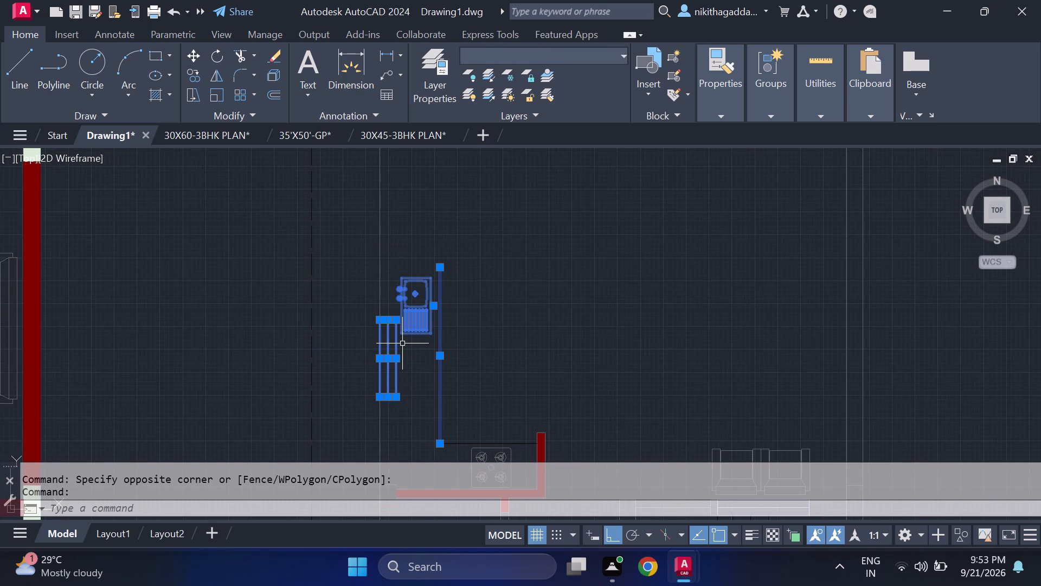
key("Delete")
Erase the copy's remaining interior across the hob, puja, lobbies, staircase and Bedroom-02, including walls, furniture and labels.
scroll(510, 315, "down", 4)
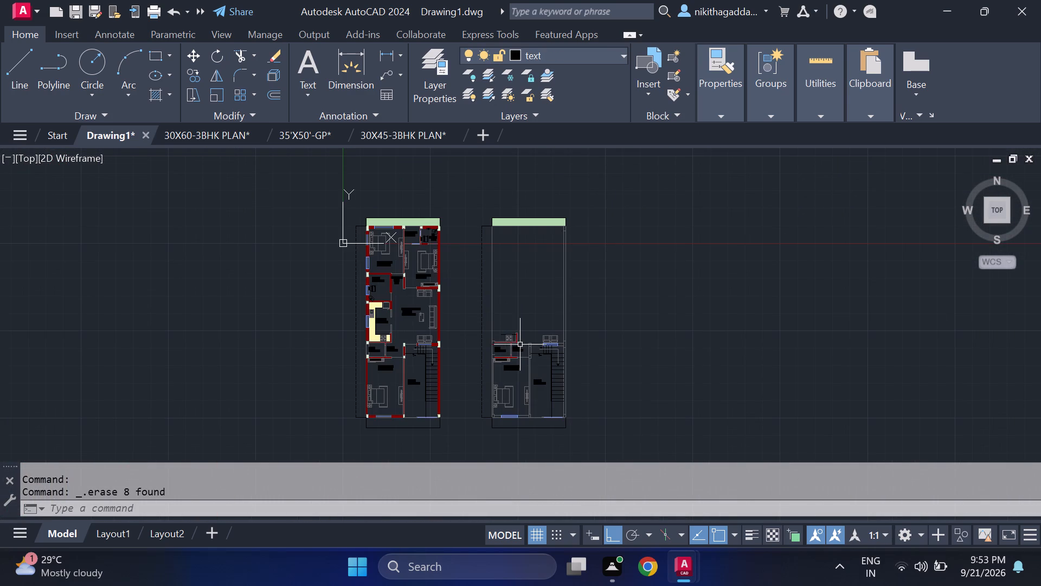
middle_click_drag(532, 356, 533, 309)
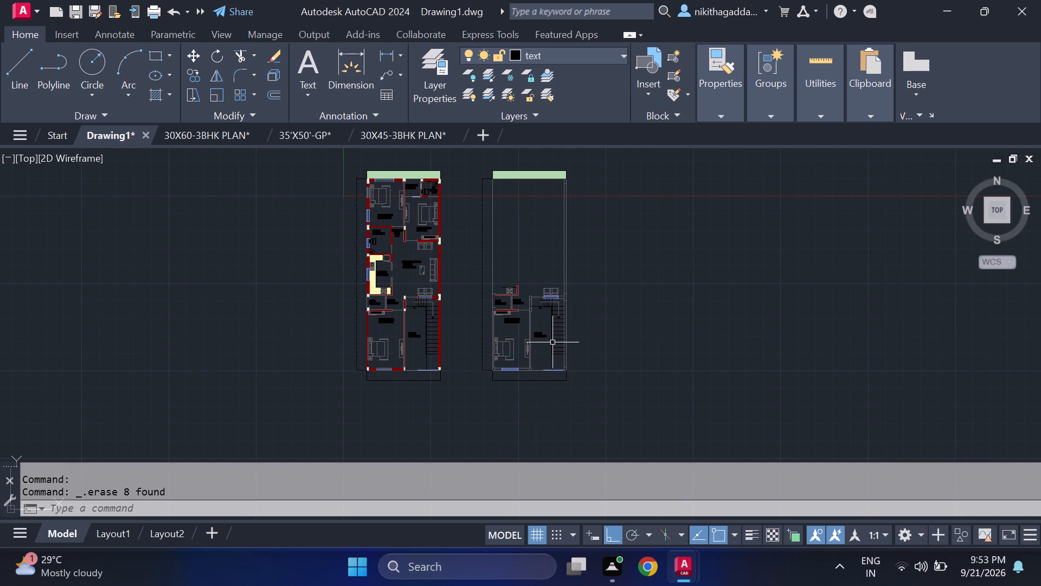
scroll(552, 342, "up", 2)
left_click_drag(569, 177, 563, 191)
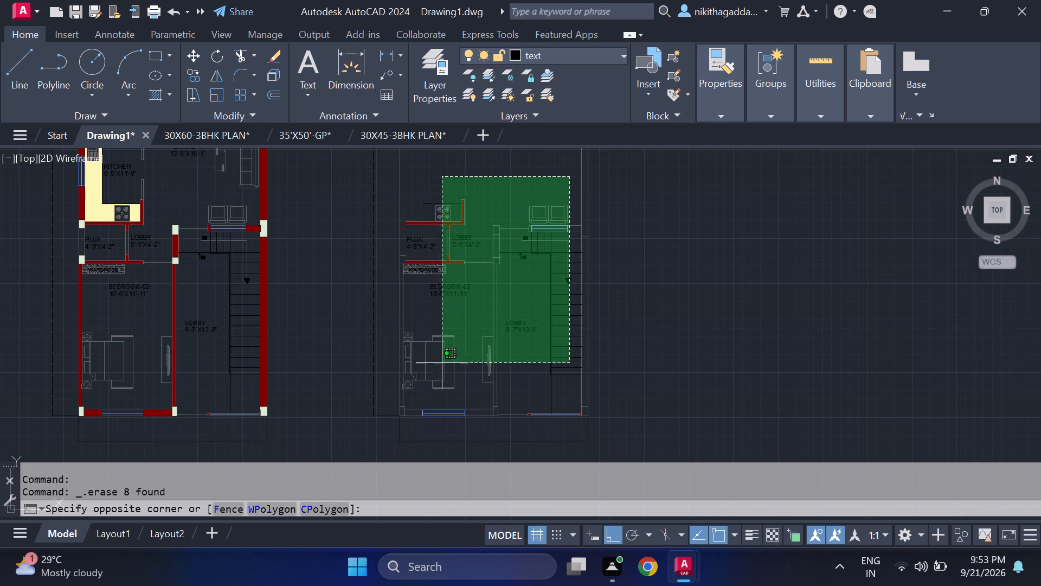
left_click(411, 396)
key("Delete")
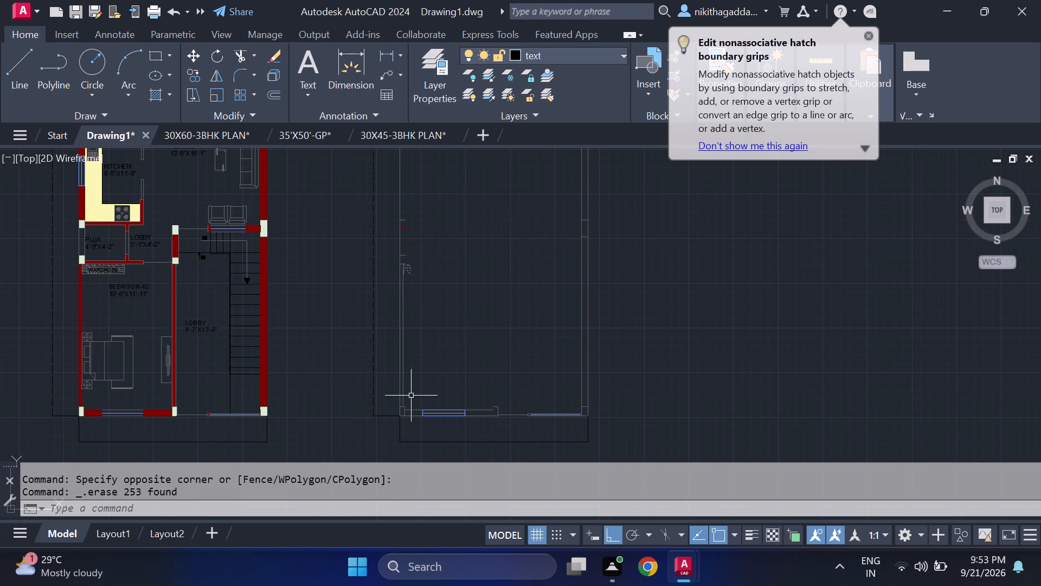
Erase the copy's leftover short wall and column lines beside the puja and the Bedroom-02 wardrobe remnants.
scroll(406, 237, "up", 3)
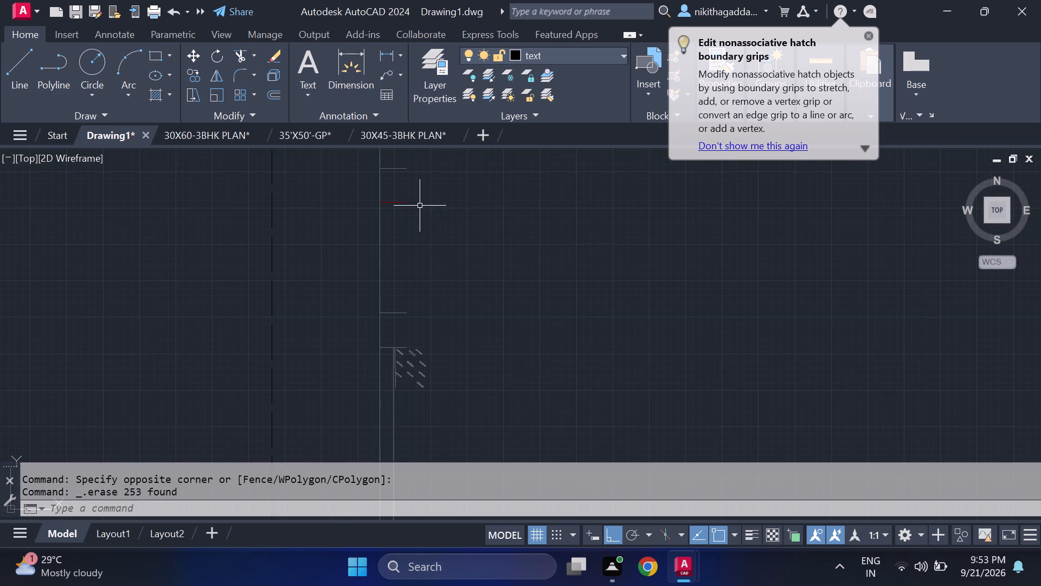
middle_click_drag(418, 217, 438, 238)
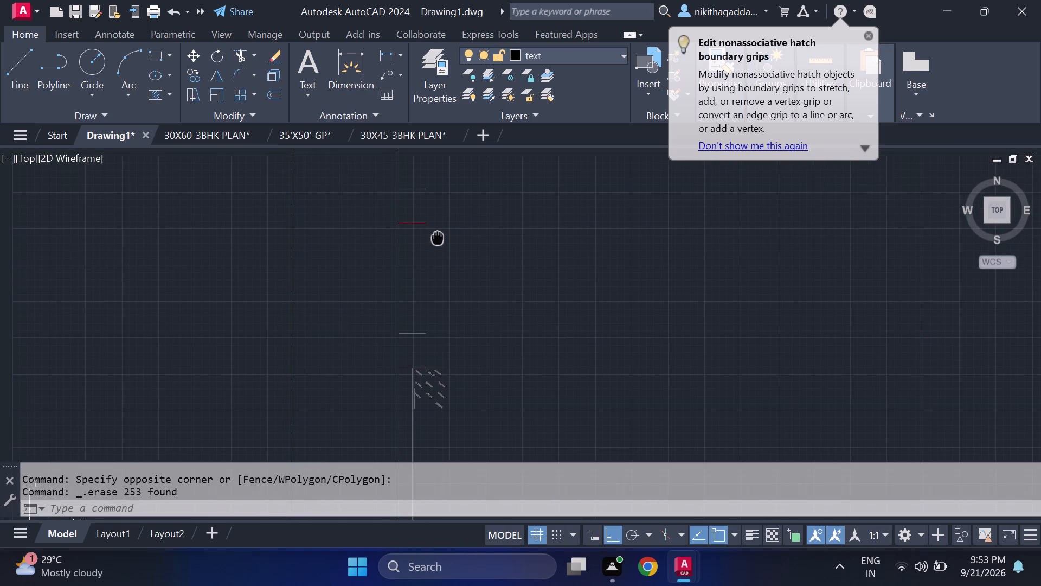
middle_click_drag(438, 238, 453, 240)
left_click(461, 188)
left_click(424, 254)
left_click_drag(455, 309, 455, 311)
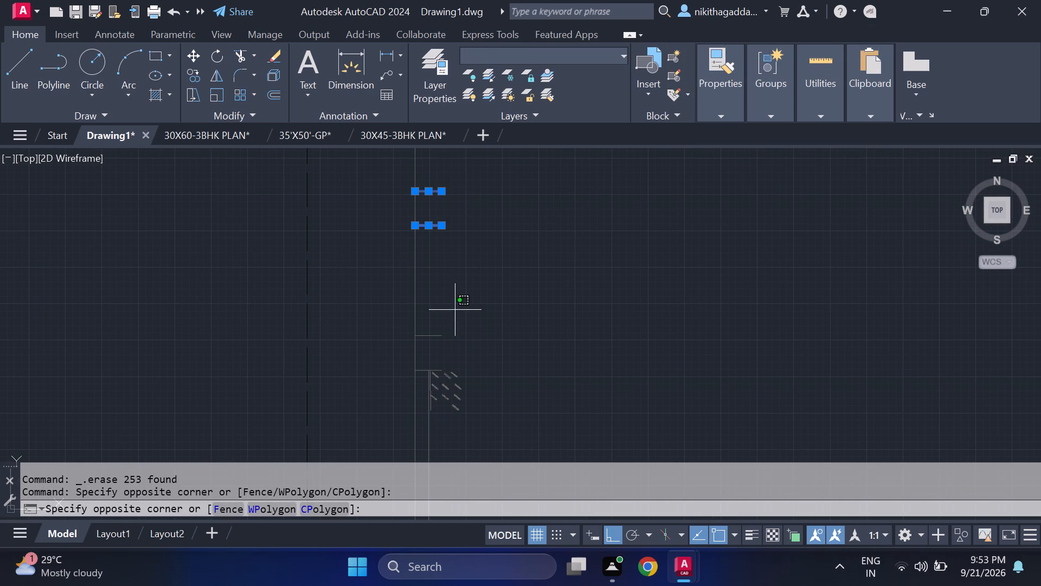
left_click_drag(455, 311, 451, 315)
left_click(418, 342)
left_click_drag(461, 373, 454, 381)
left_click(430, 415)
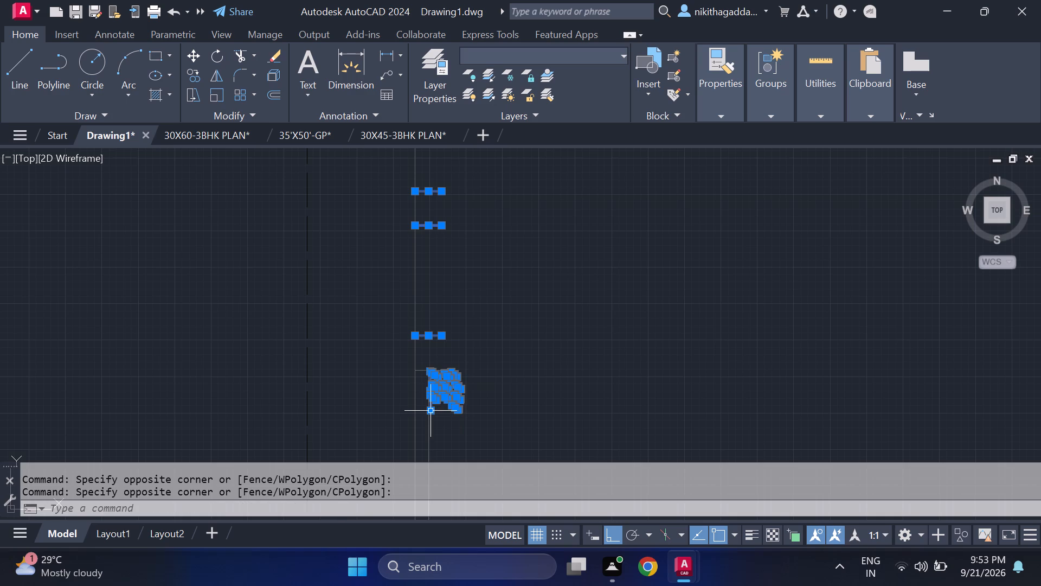
key("Delete")
key("Delete")
Erase the two short column lines across the copy's outer wall beside the former staircase.
scroll(40, 561, "down", 4)
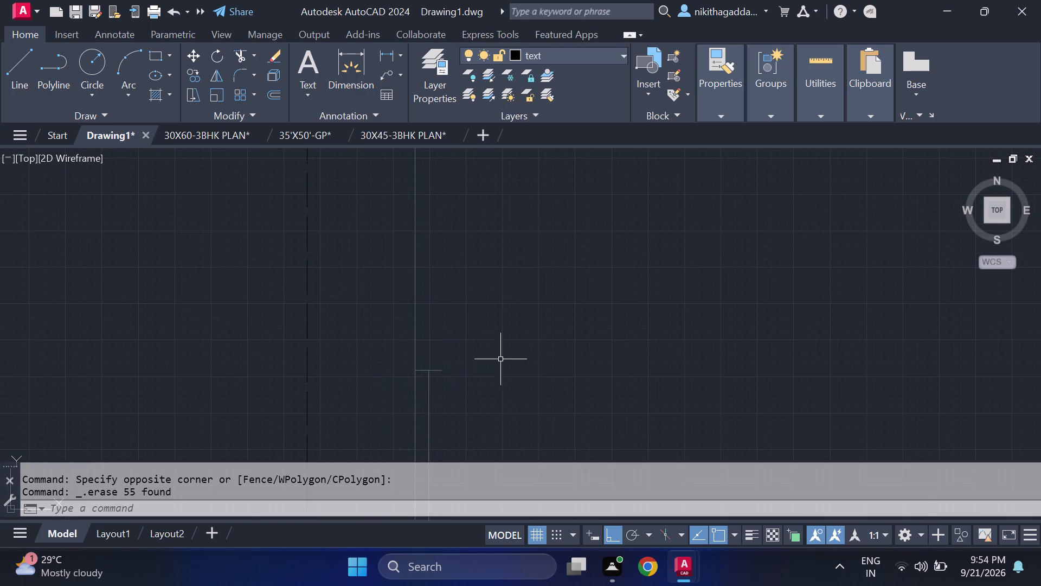
scroll(499, 360, "down", 4)
middle_click_drag(582, 392, 552, 363)
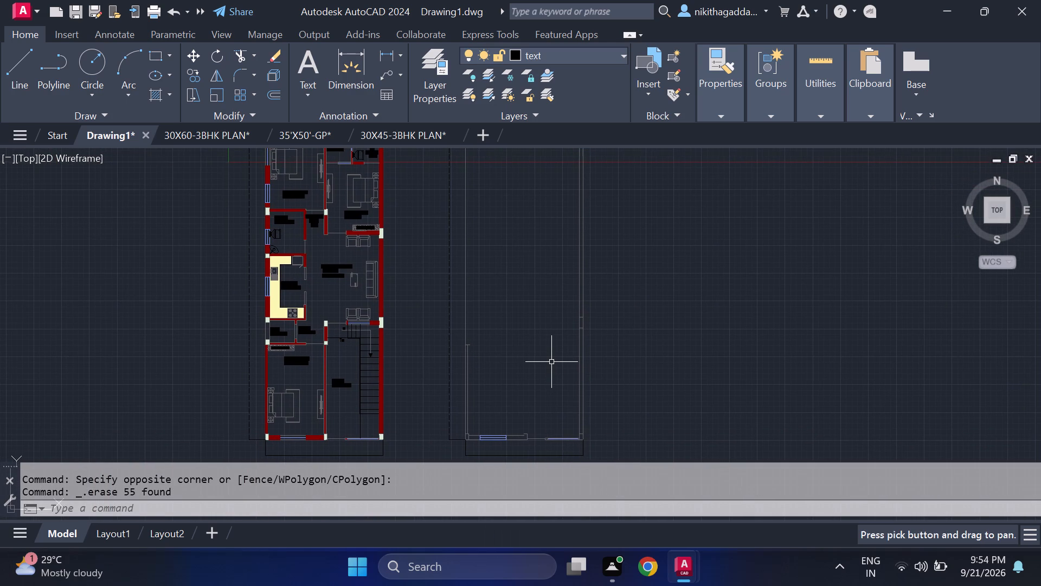
scroll(584, 330, "up", 2)
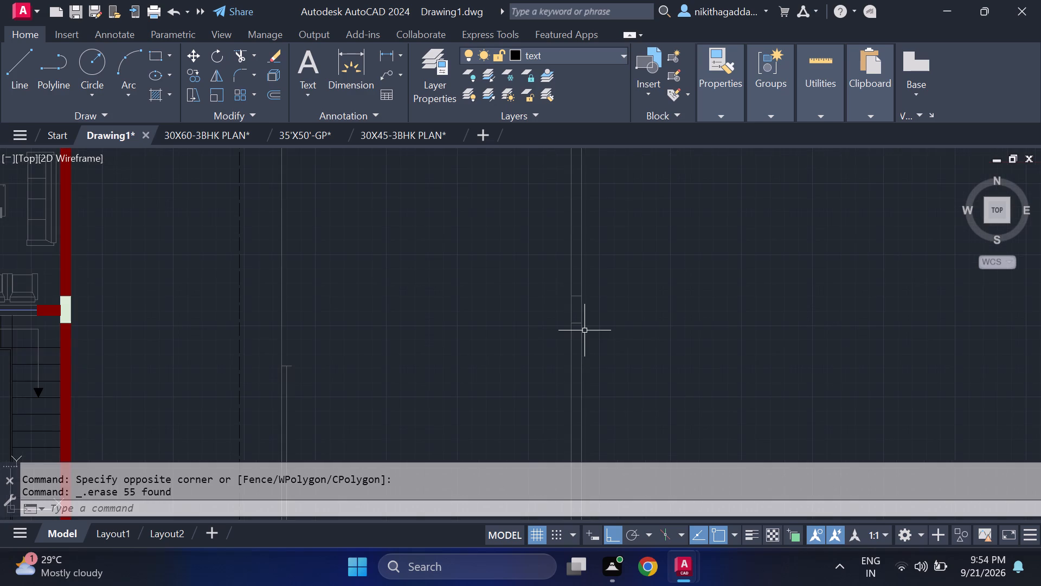
scroll(576, 329, "up", 3)
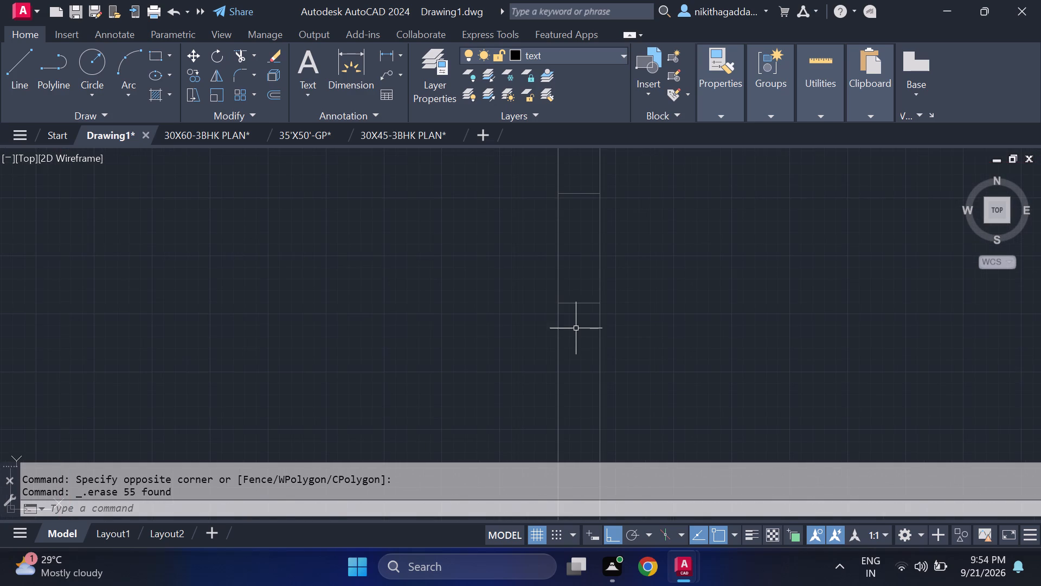
left_click(583, 304)
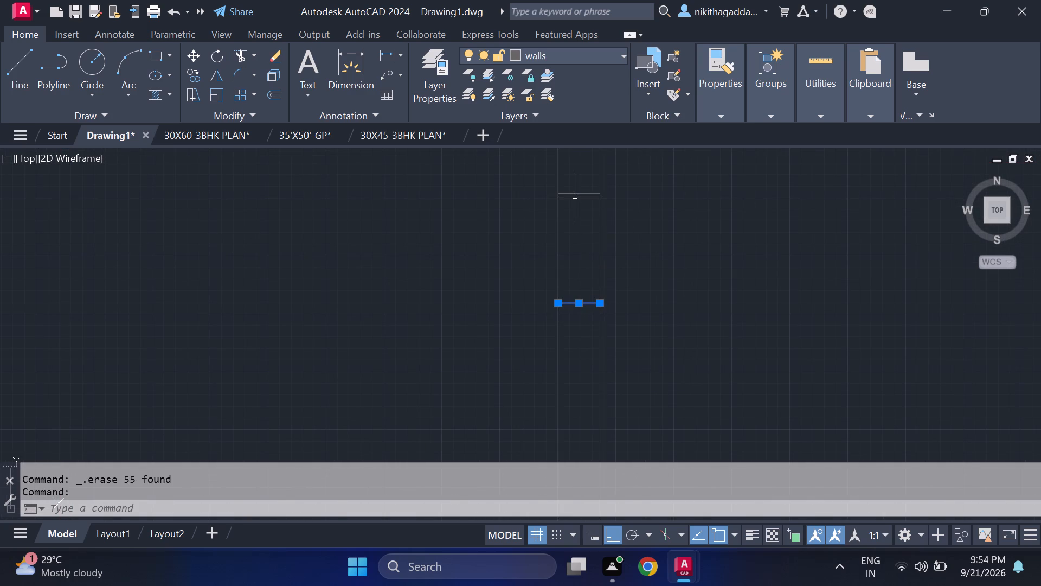
left_click(575, 195)
scroll(448, 319, "down", 4)
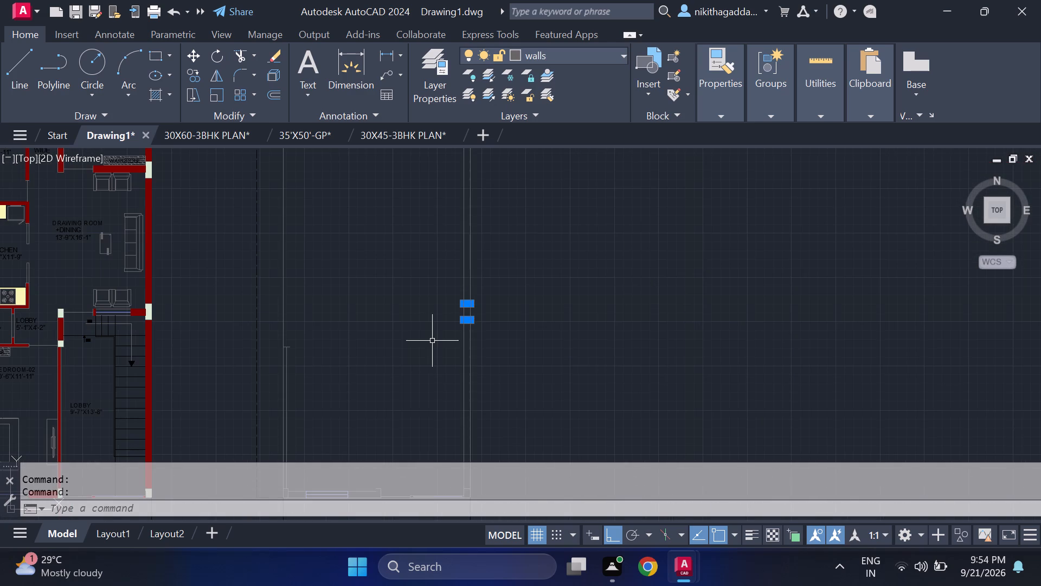
key("Delete")
Erase the copy's Bedroom-02 front window, lobby front opening lines, inner front-wall lines and the short stub by the corner column.
scroll(422, 362, "down", 2)
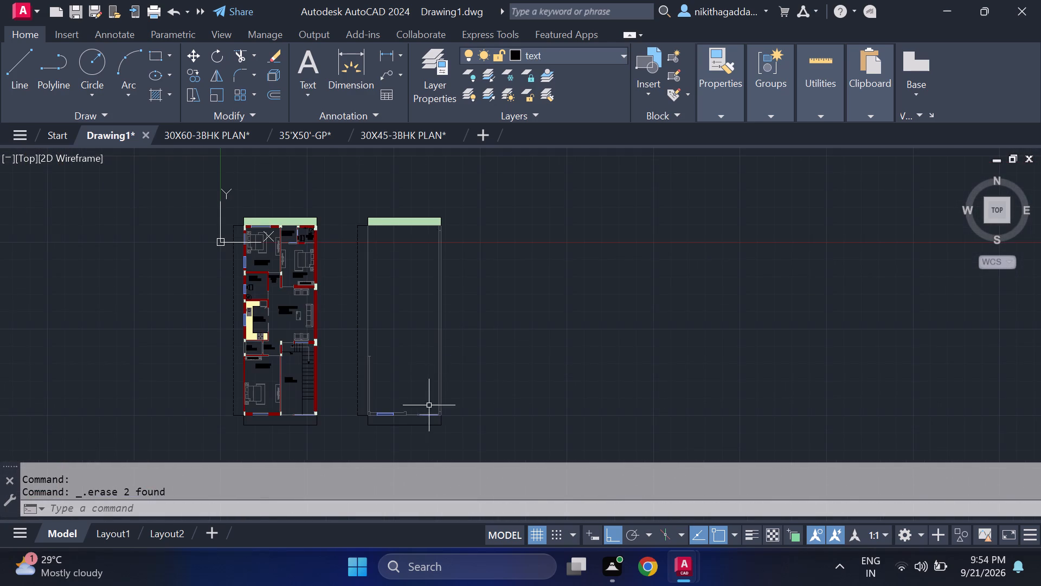
middle_click_drag(431, 374, 439, 338)
scroll(404, 380, "up", 4)
left_click_drag(594, 333, 580, 337)
left_click(271, 381)
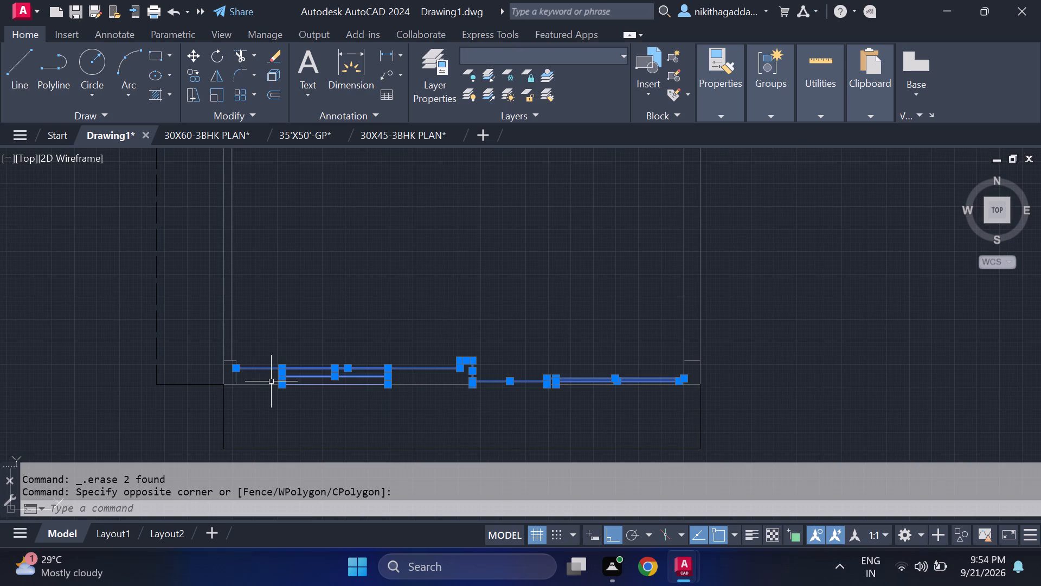
key("Delete")
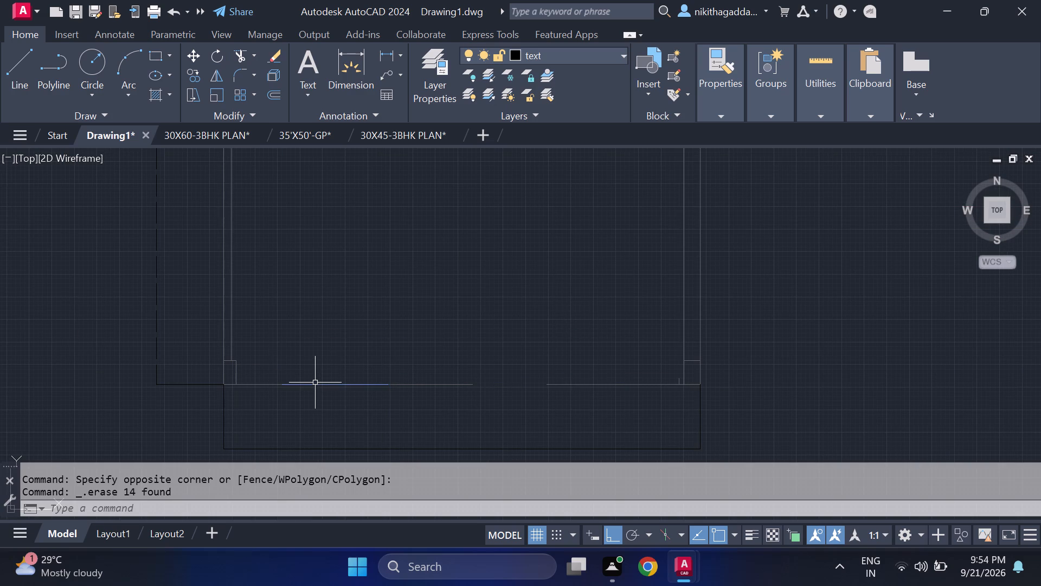
left_click(315, 385)
key("Delete")
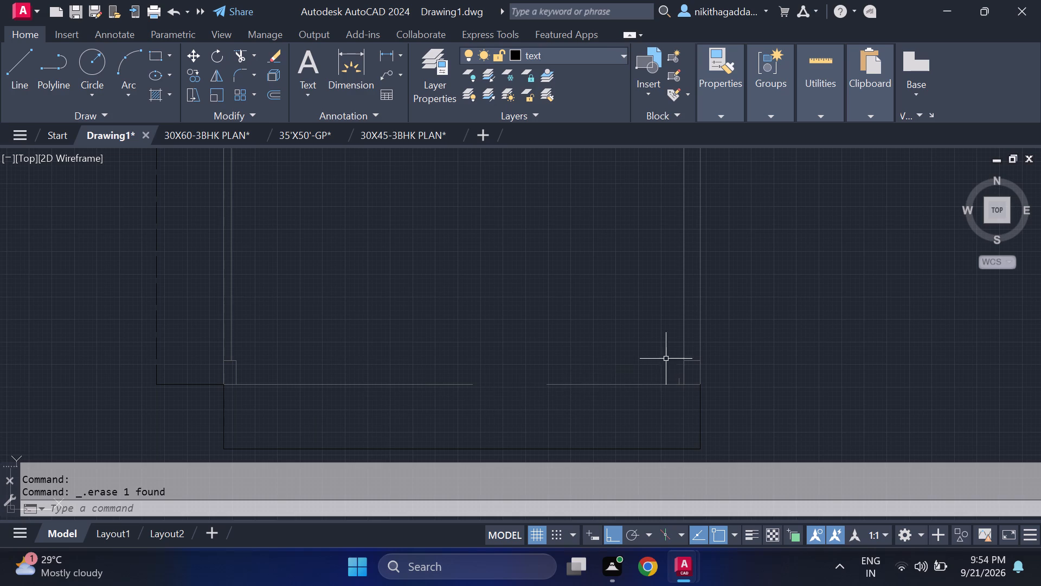
left_click(676, 380)
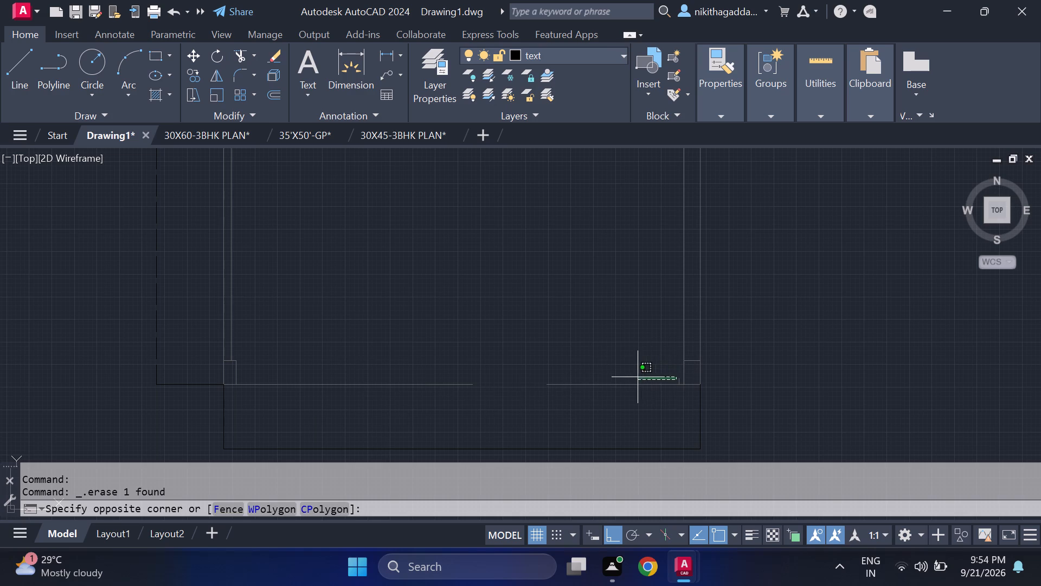
left_click(674, 380)
left_click(680, 379)
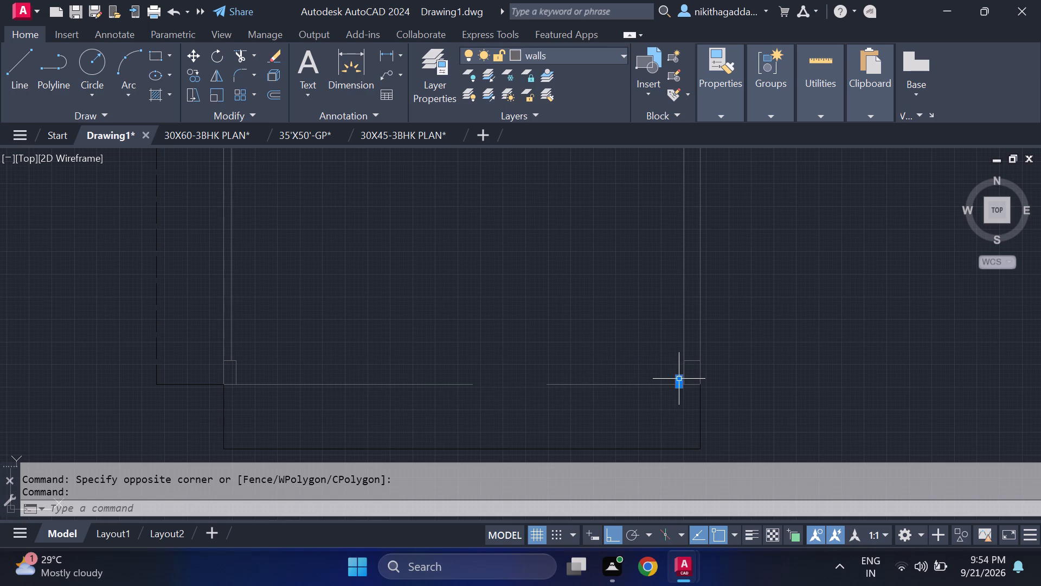
key("Delete")
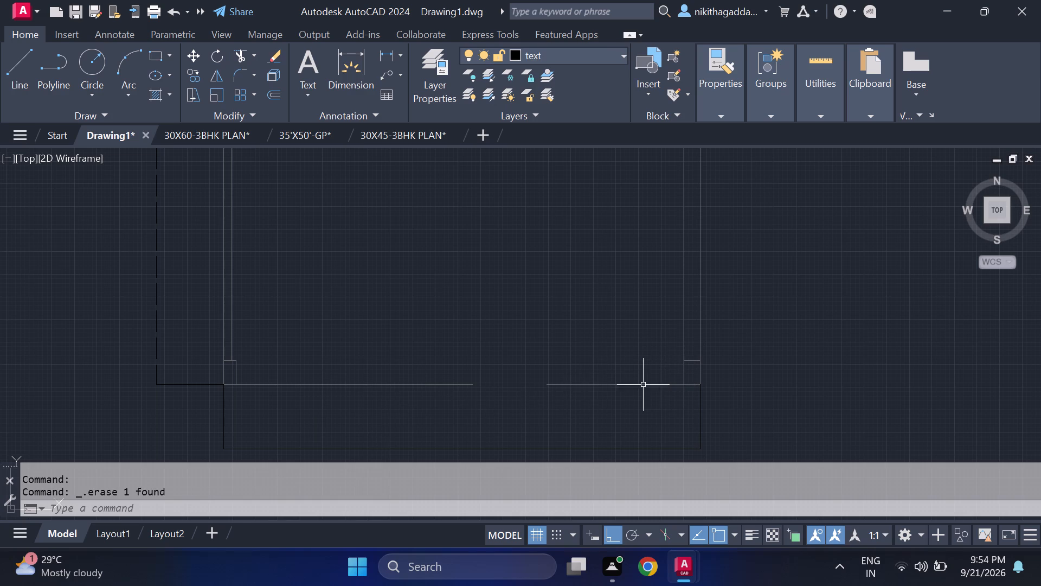
Erase the two remaining column lines at the copy's front-left wall corner.
left_click(237, 372)
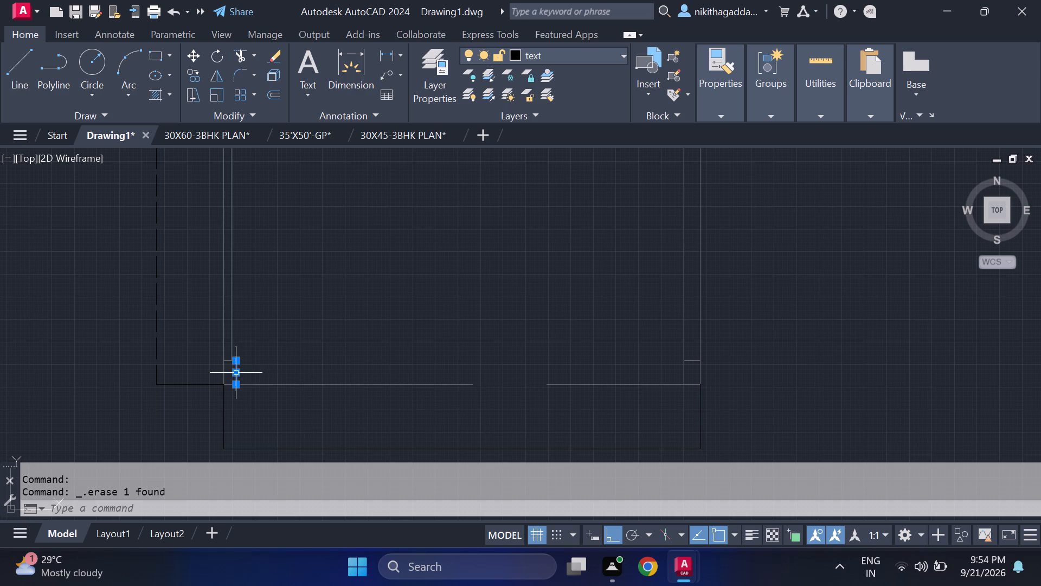
left_click(229, 362)
key("Delete")
key("Escape")
Extend the copy's left front-wall line across the entrance gap to meet the line on the other side.
type("EX")
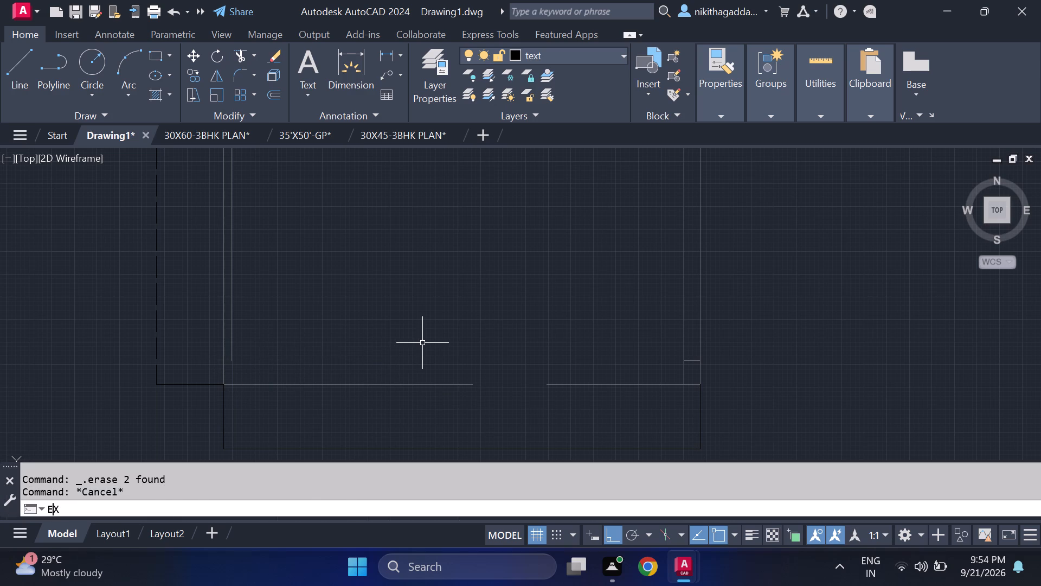
key("Return")
left_click(460, 385)
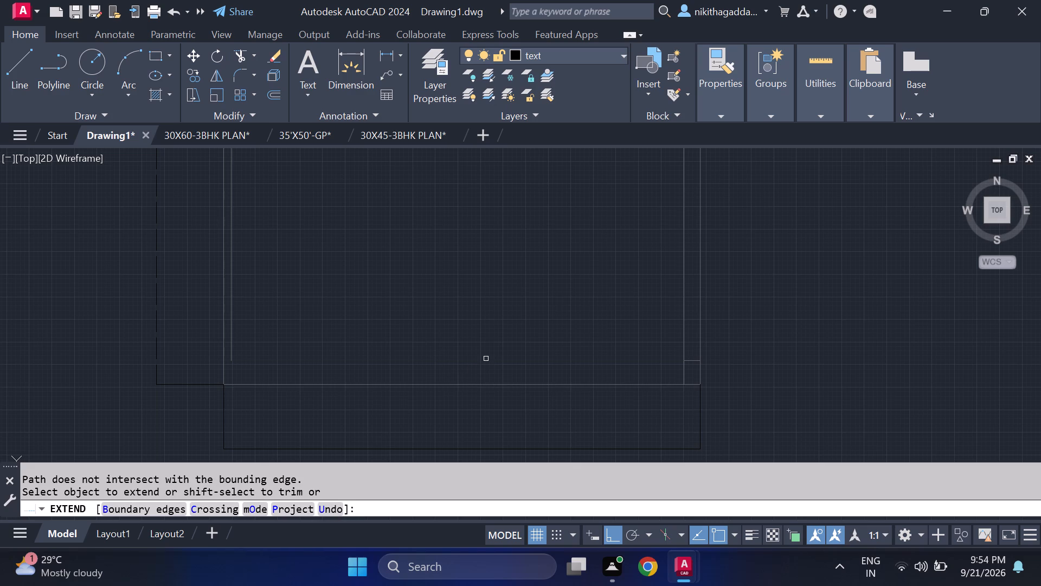
key("Escape")
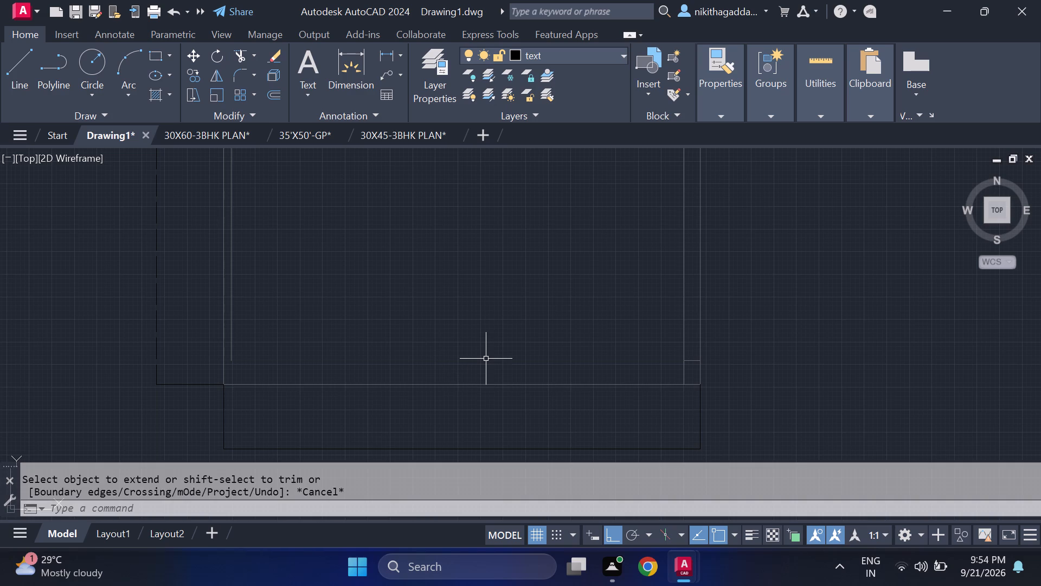
Offset the copy's outer front-wall line 4.5" inward to form the inner wall face.
type("OF")
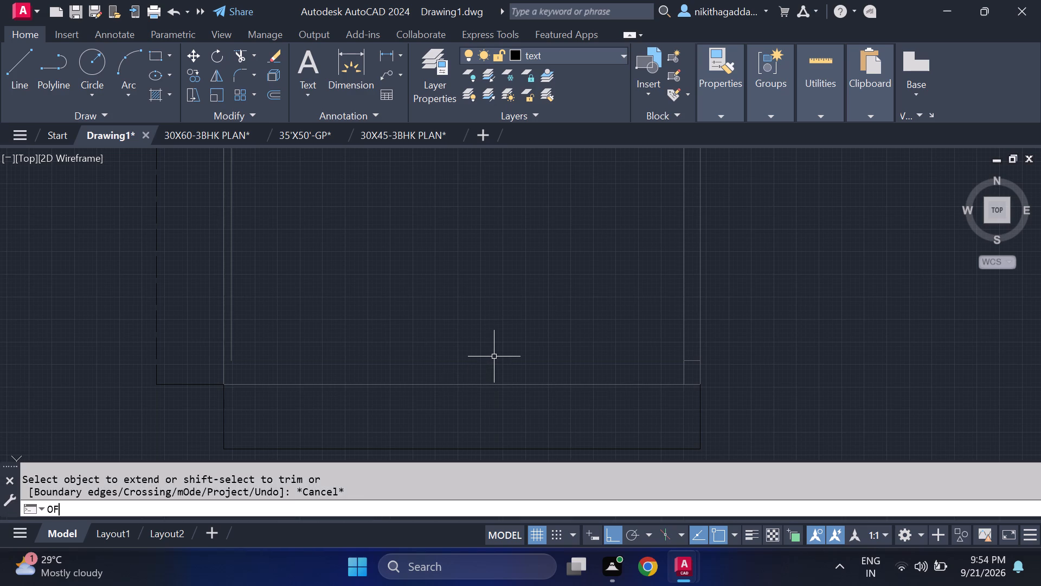
key("Return")
type("4.5\"")
key("Return")
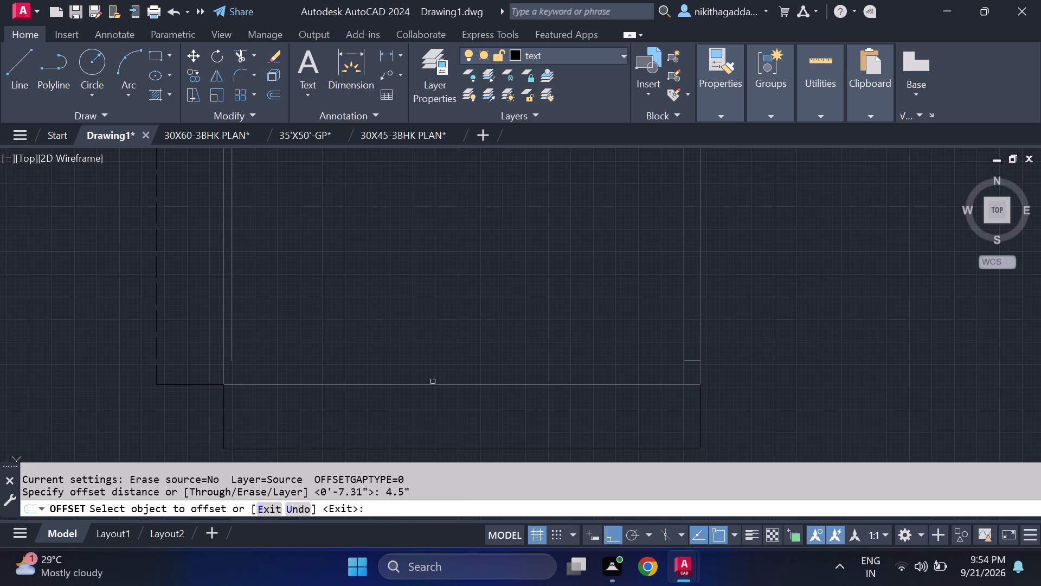
left_click(433, 384)
left_click(435, 359)
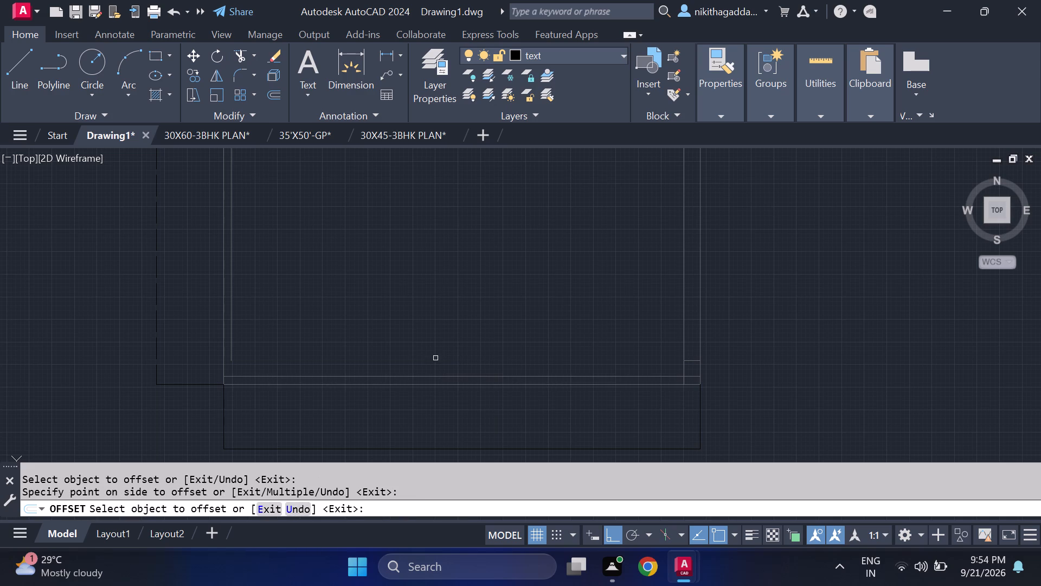
key("Escape")
Extend the copy's inner left-wall line down to the new inner front-wall line.
type("EX")
key("Return")
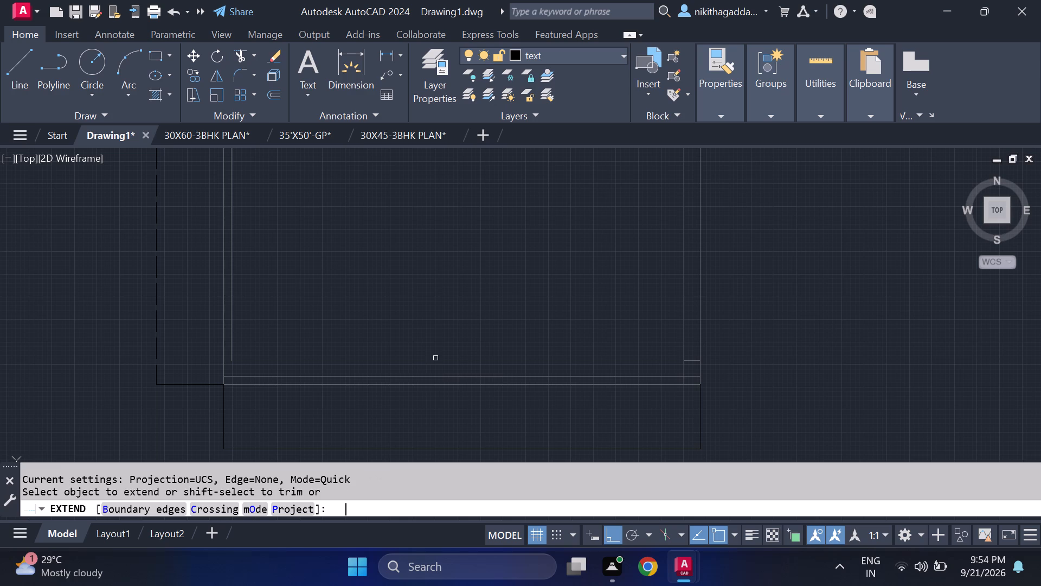
left_click(232, 349)
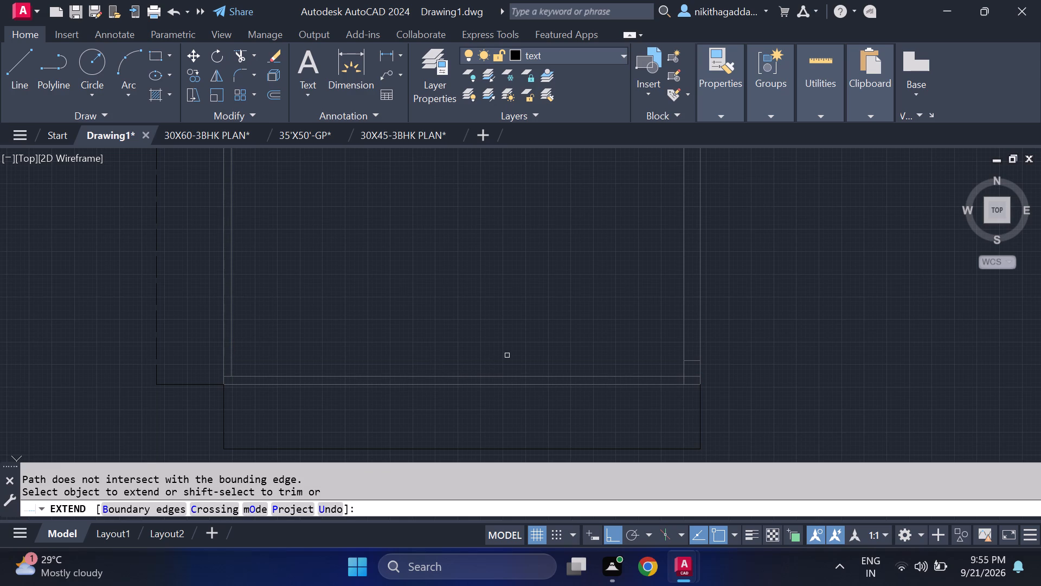
key("Escape")
Trim both ends of the inner front-wall line where they run through the copy's left and right side walls.
type("TR")
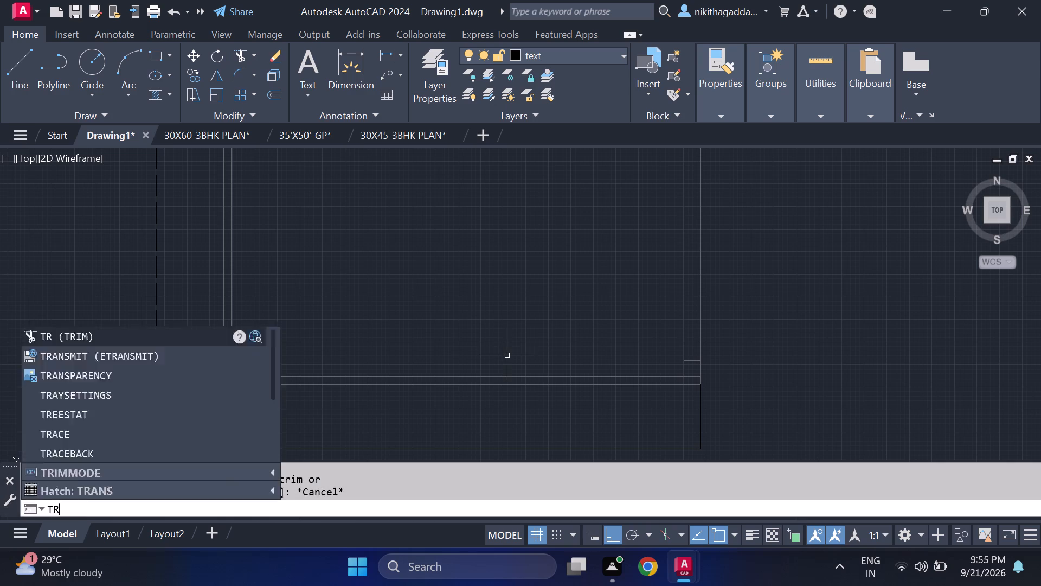
key("Return")
scroll(233, 353, "up", 2)
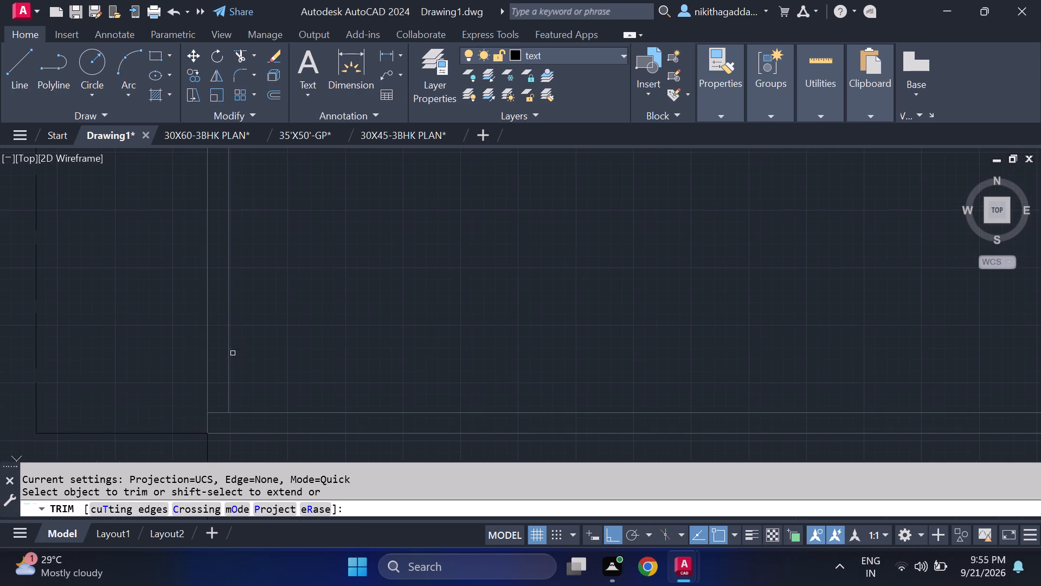
left_click(215, 415)
scroll(596, 414, "down", 3)
middle_click_drag(670, 412, 474, 383)
scroll(598, 388, "up", 2)
left_click(599, 379)
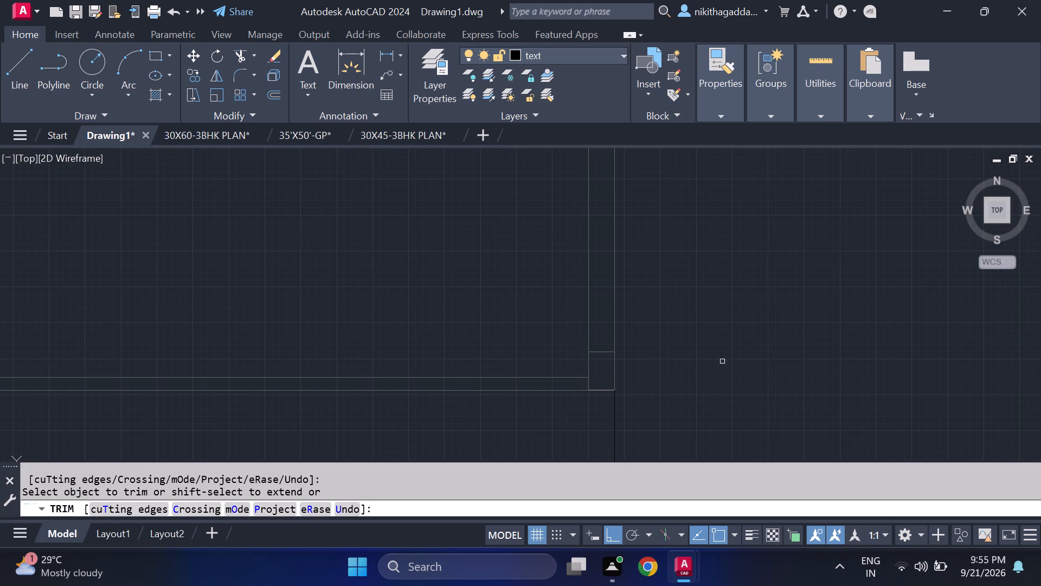
scroll(729, 359, "down", 4)
middle_click_drag(768, 320, 768, 344)
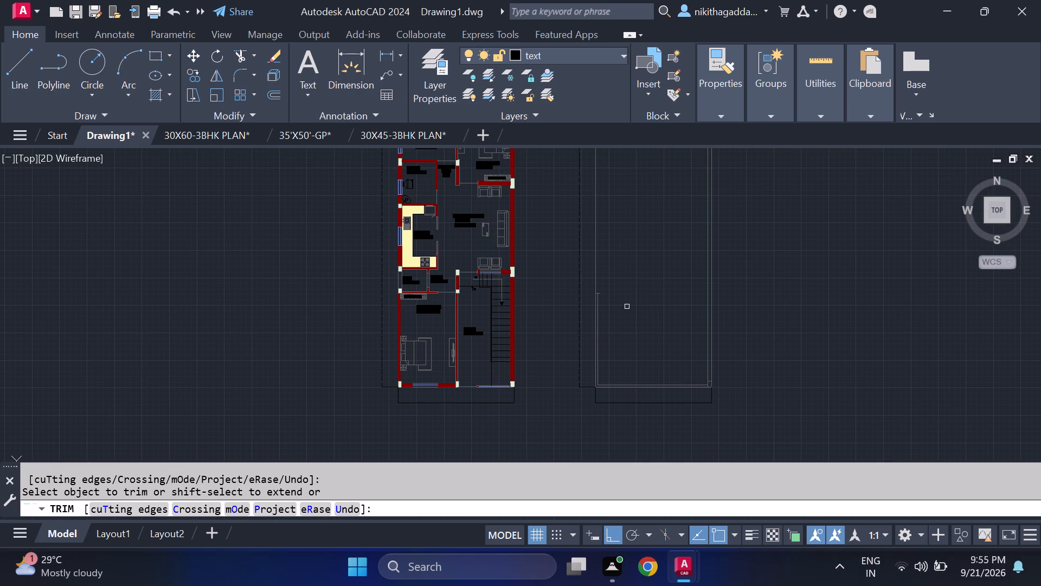
key("Escape")
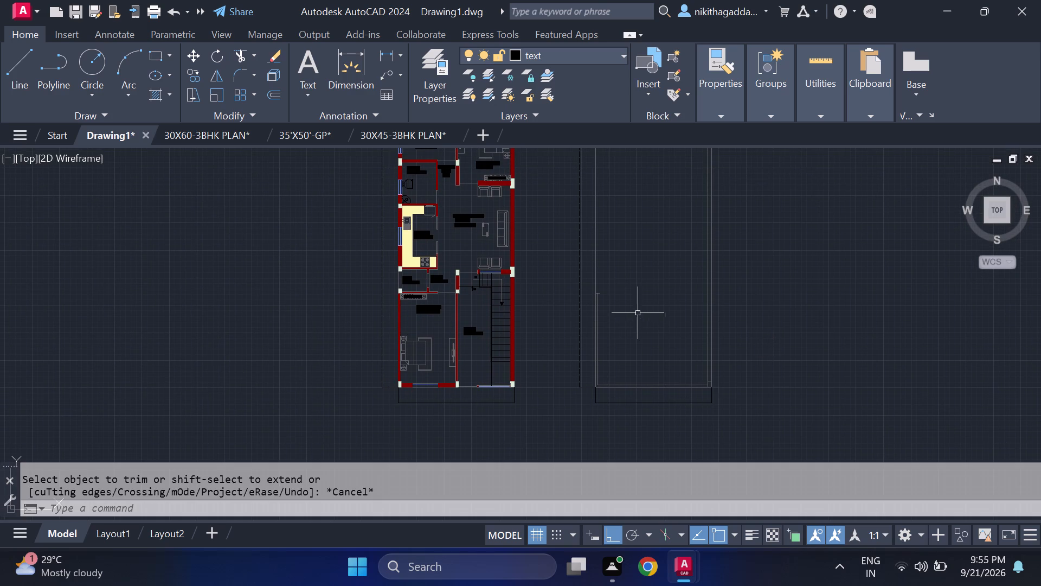
Offset the copy's rear wall line, along the green strip, 4.5" inward.
middle_click_drag(644, 305, 645, 412)
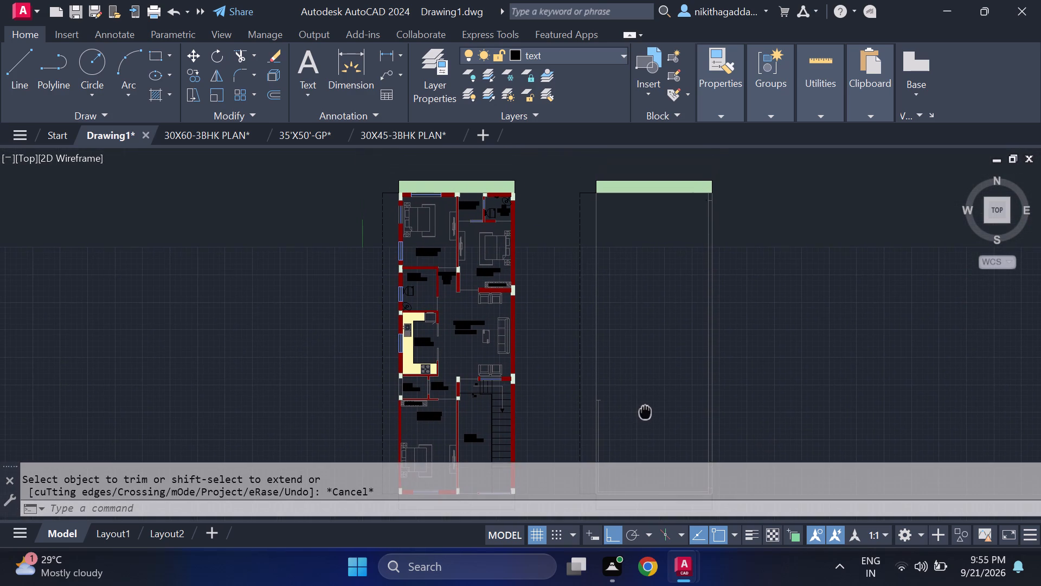
middle_click_drag(645, 412, 645, 407)
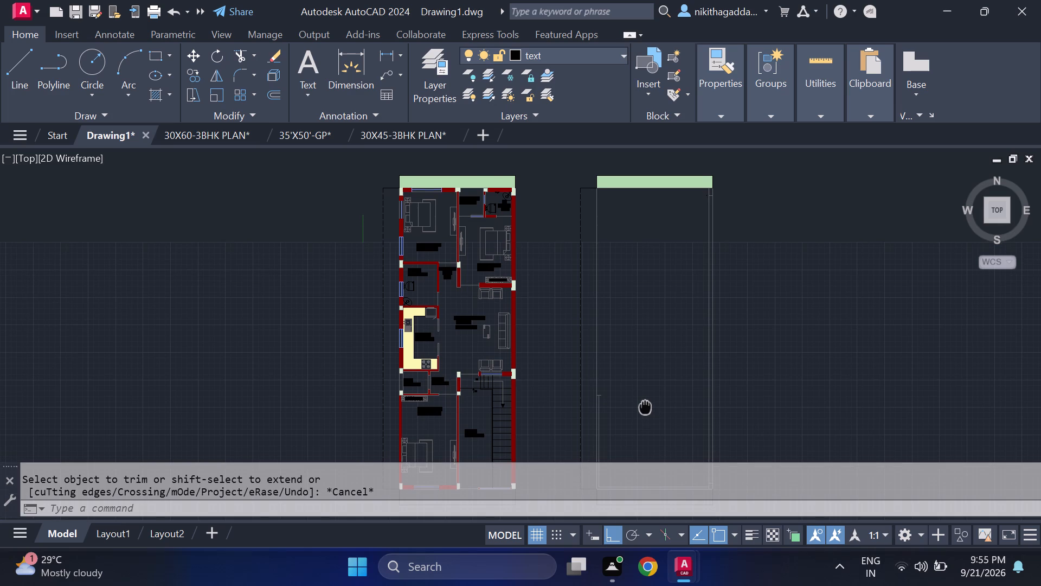
middle_click_drag(645, 407, 631, 422)
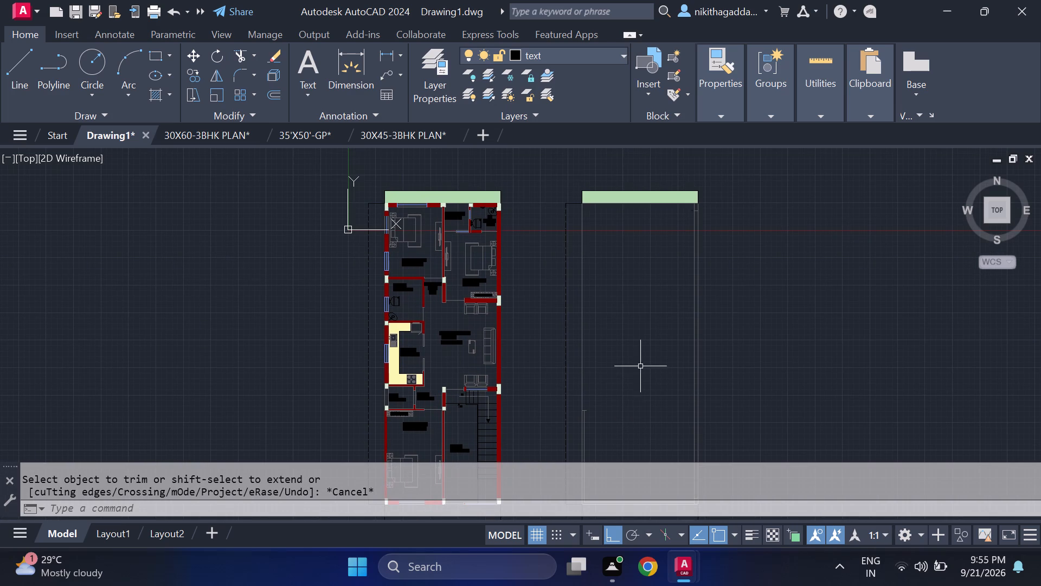
middle_click_drag(653, 249, 647, 313)
scroll(631, 263, "up", 3)
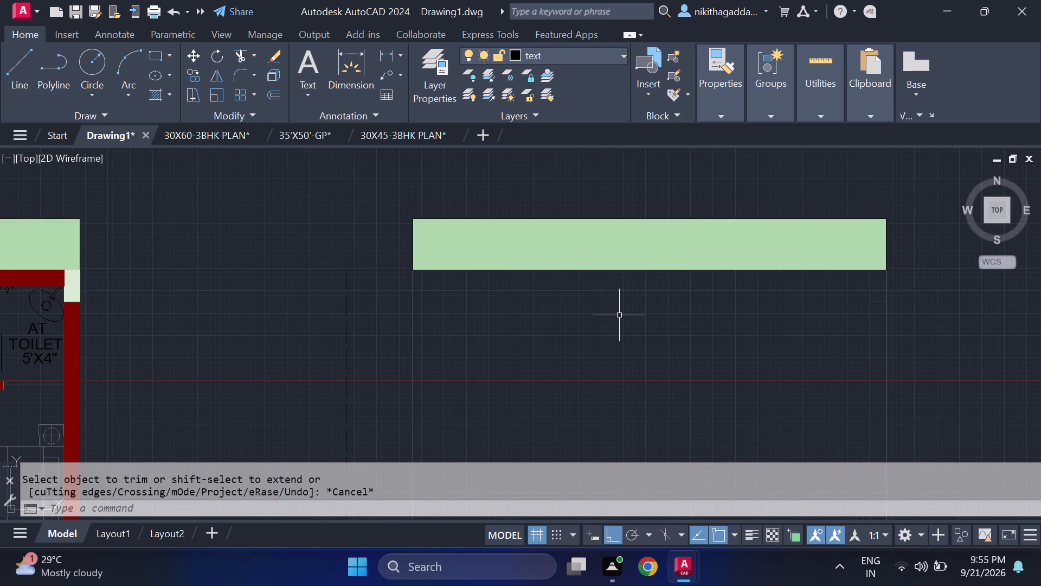
type("OF")
key("Return")
type("4.5\"")
key("Return")
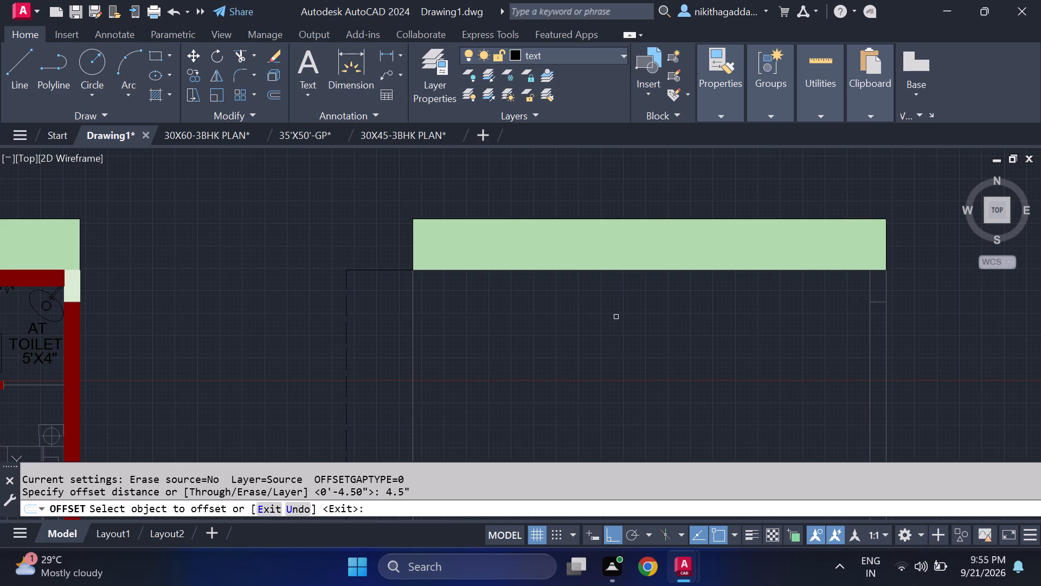
left_click(470, 272)
left_click(470, 325)
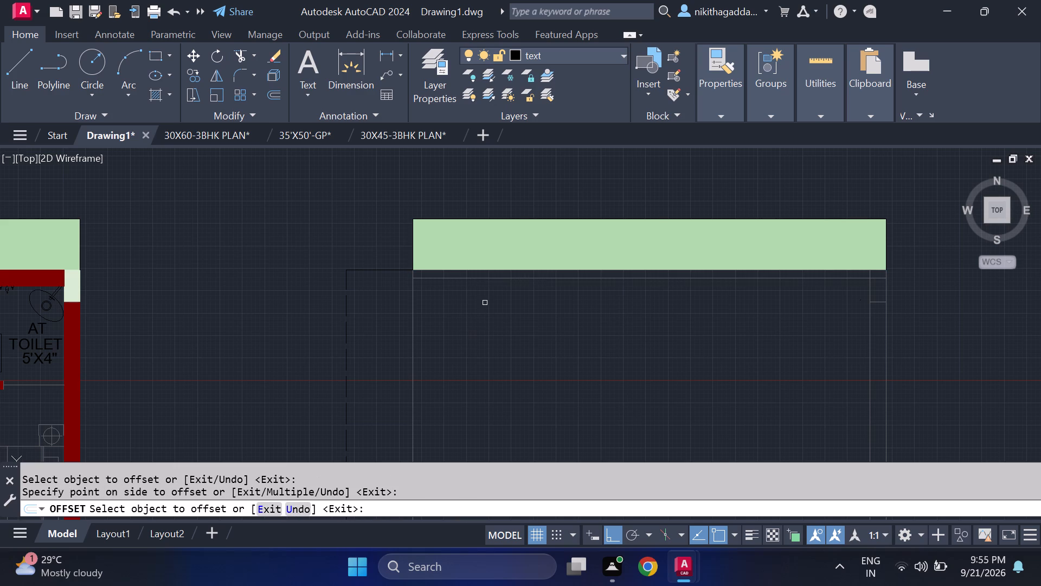
key("Escape")
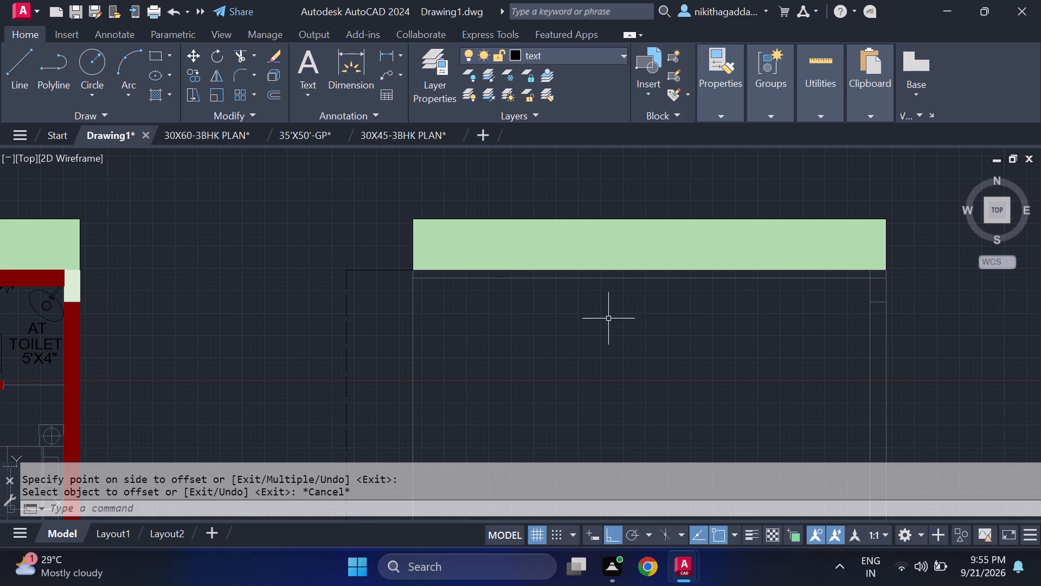
Trim the end of the new inner rear-wall line where it crosses the copy's right side wall.
scroll(878, 292, "up", 1)
left_click(878, 271)
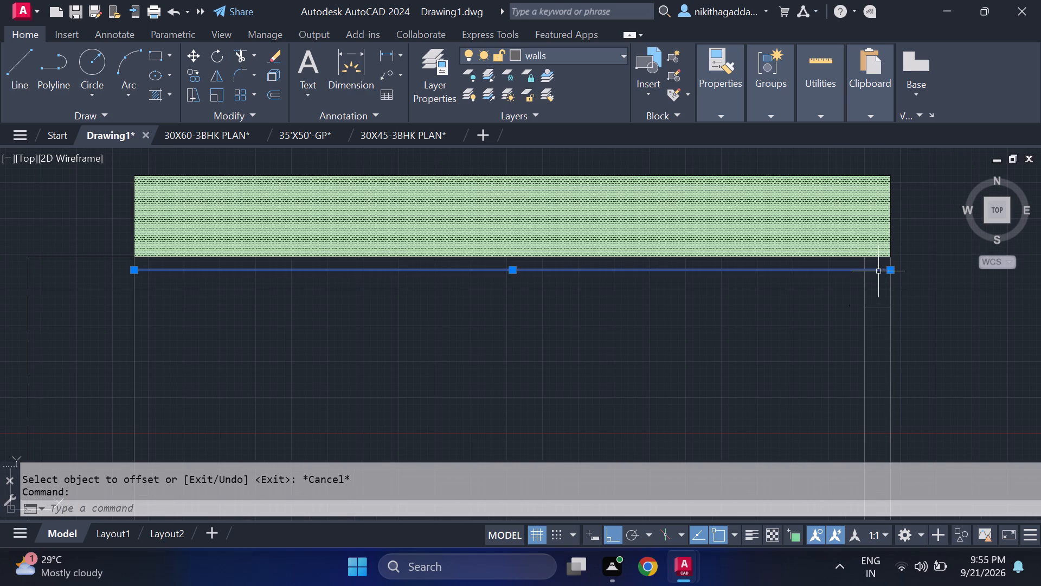
key("Escape")
type("TR")
key("Return")
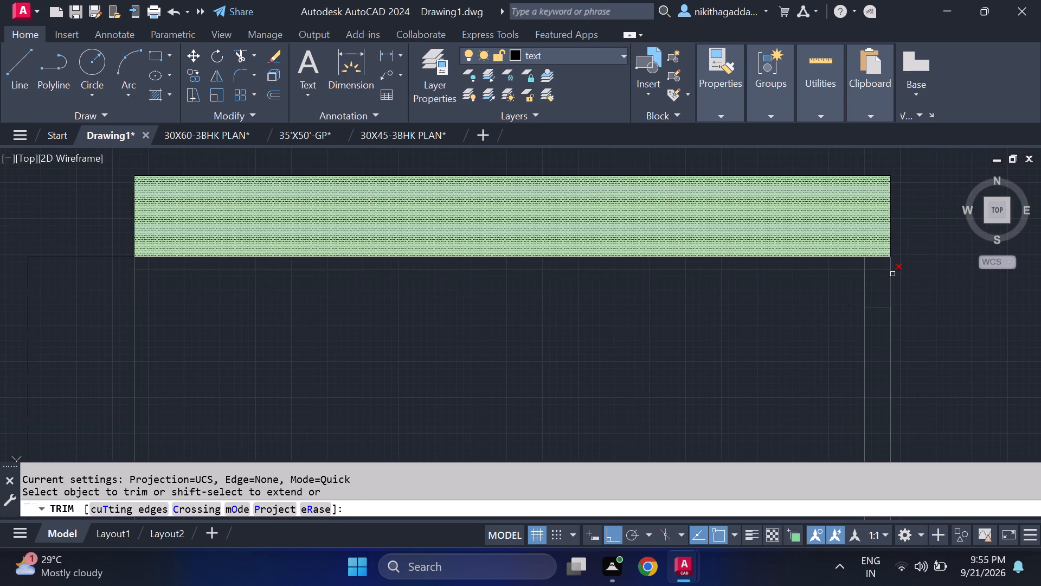
left_click(883, 270)
scroll(954, 318, "down", 3)
key("Escape")
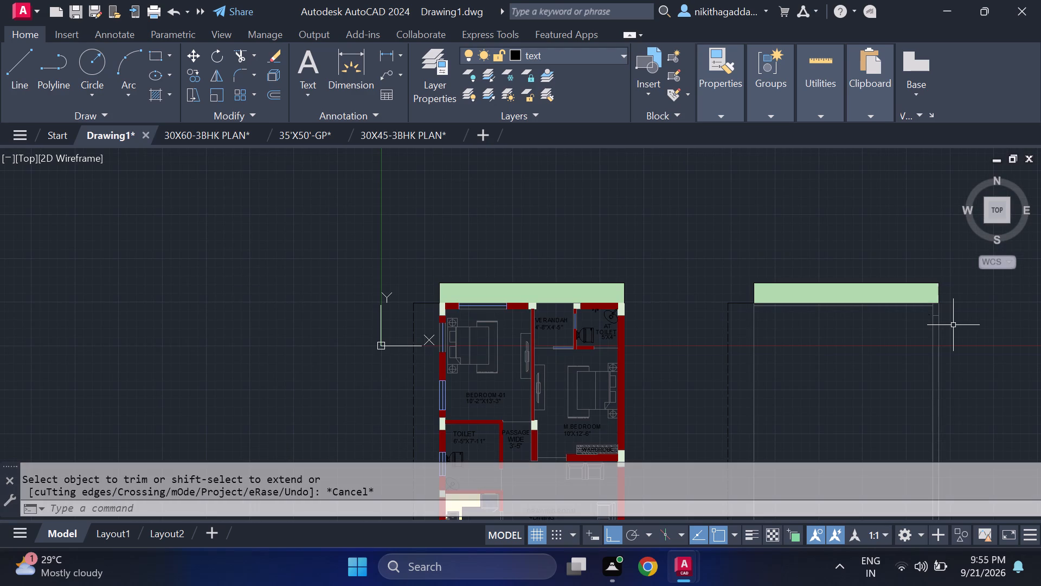
Offset the copy's outer left-wall line 4.5" inward along the rear part of the plan.
middle_click_drag(793, 380, 788, 377)
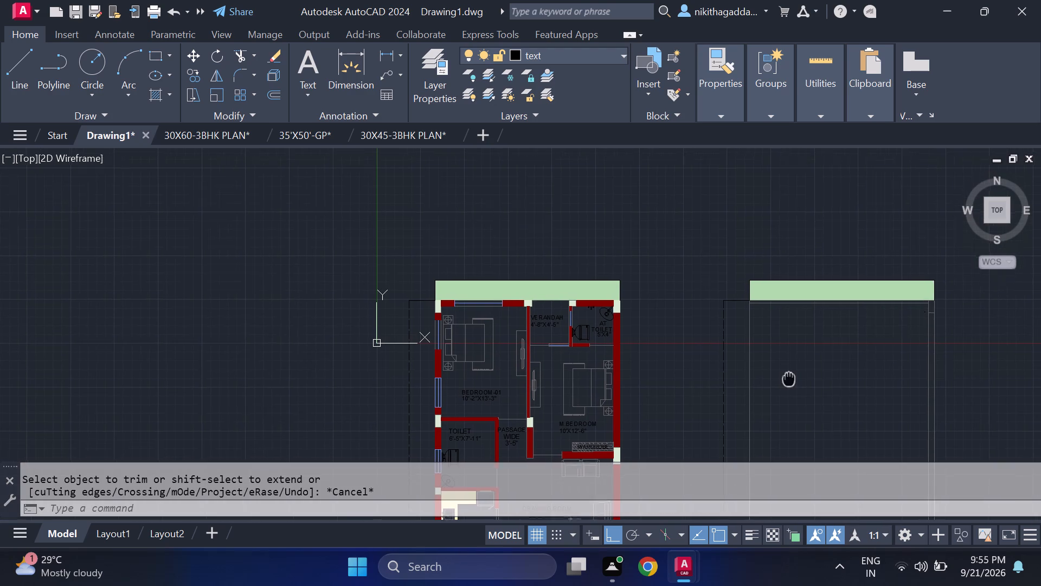
middle_click_drag(788, 377, 752, 303)
scroll(717, 279, "up", 1)
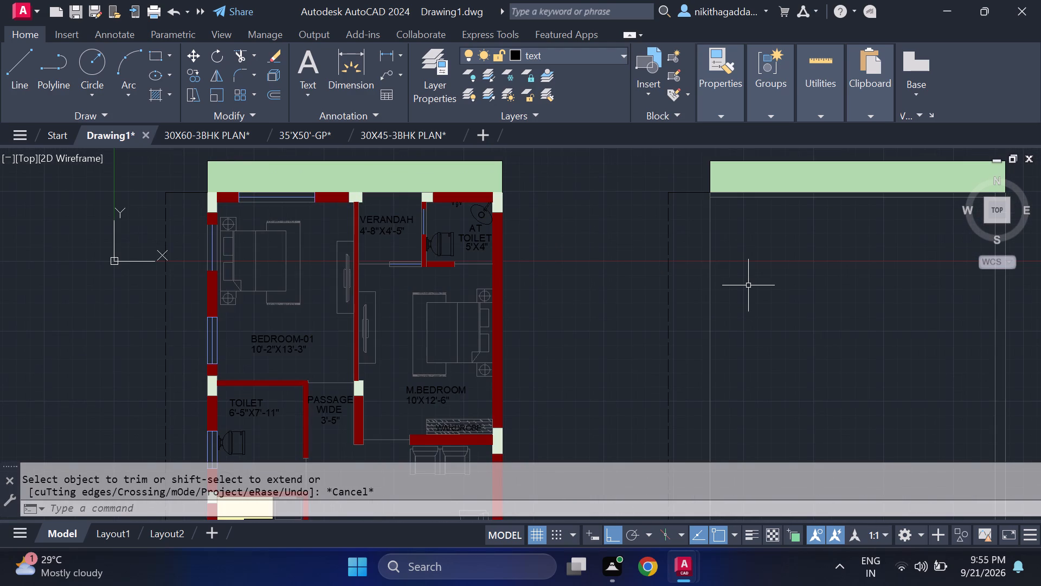
middle_click_drag(748, 285, 697, 339)
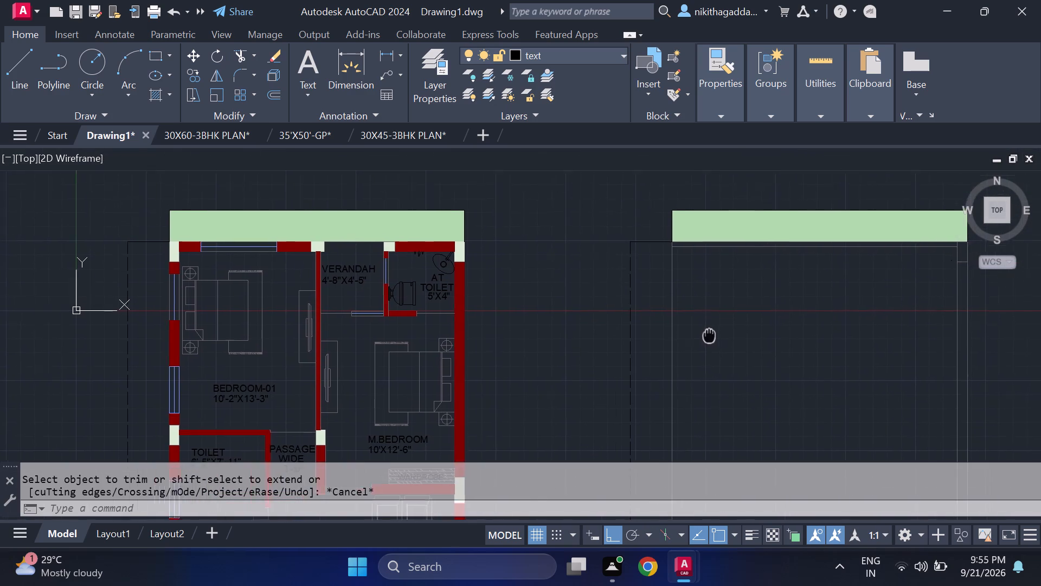
middle_click_drag(697, 339, 531, 310)
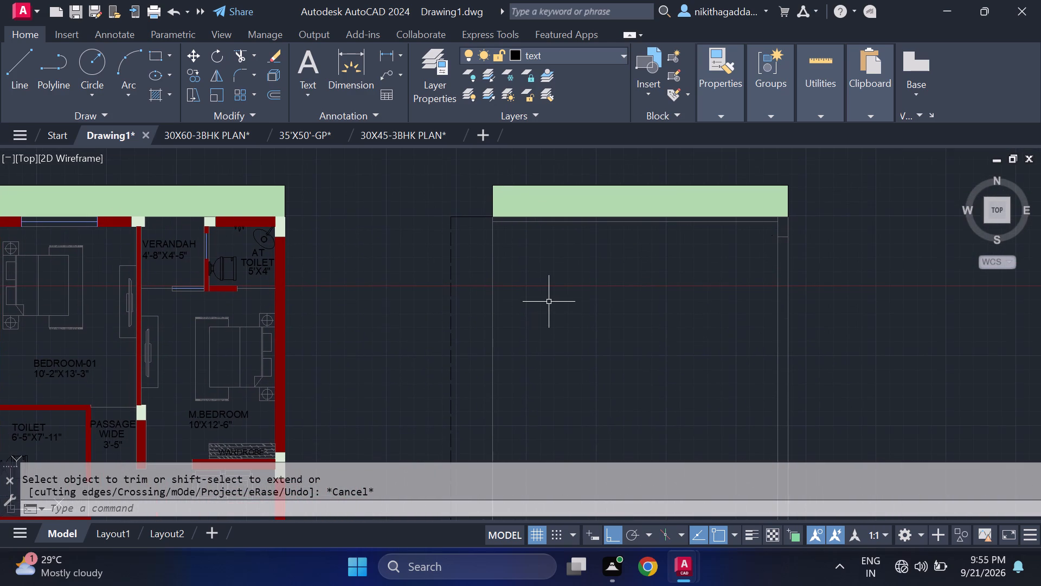
type("OF")
key("Return")
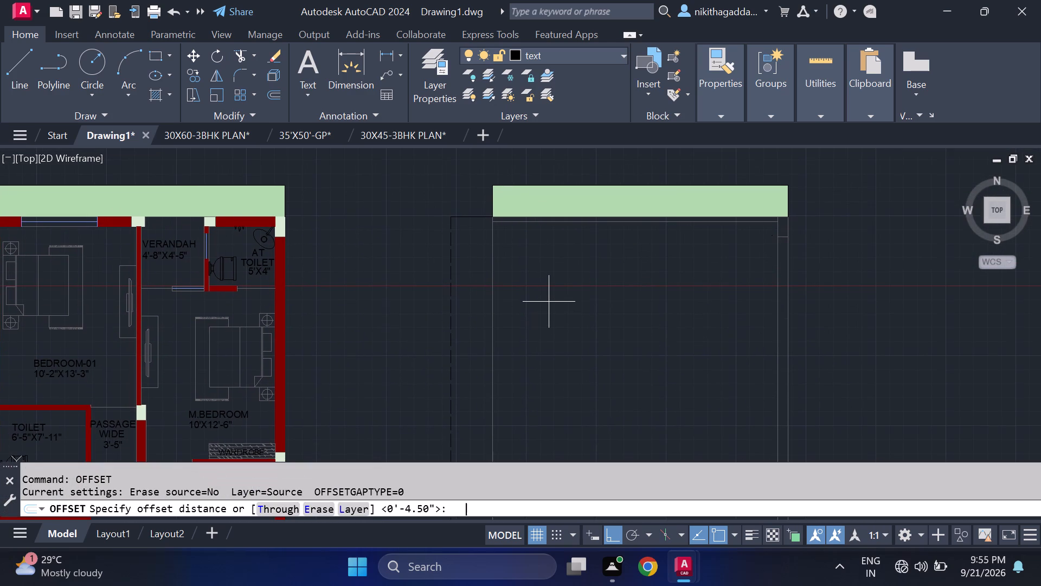
type("4.5\"")
key("Return")
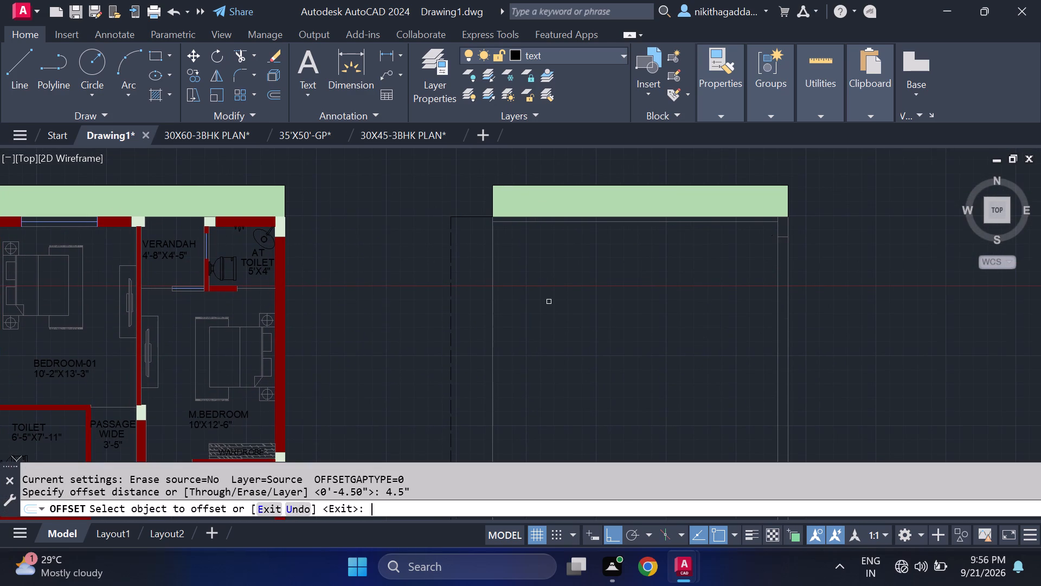
left_click(491, 328)
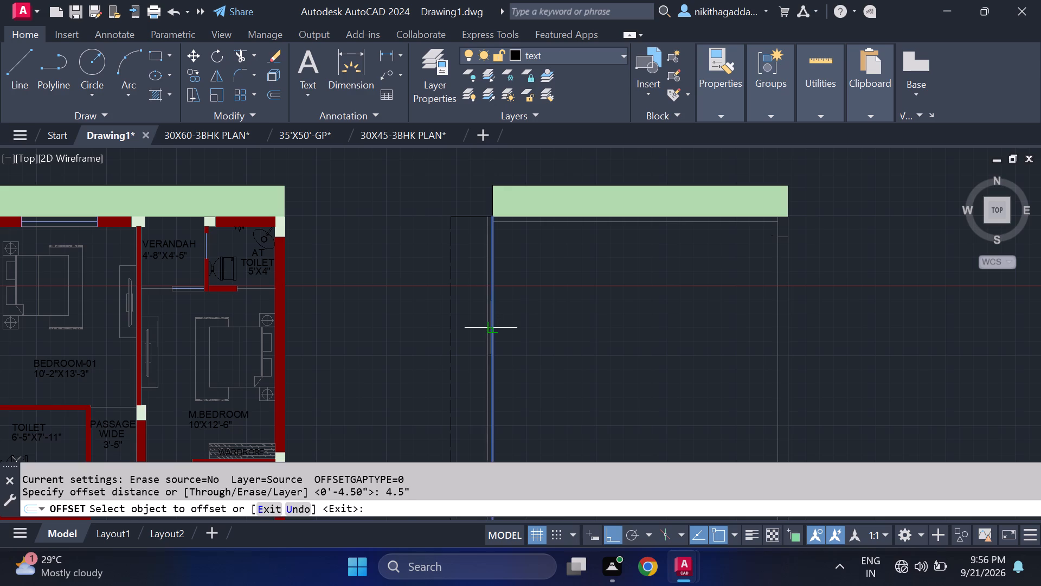
left_click(515, 327)
key("Escape")
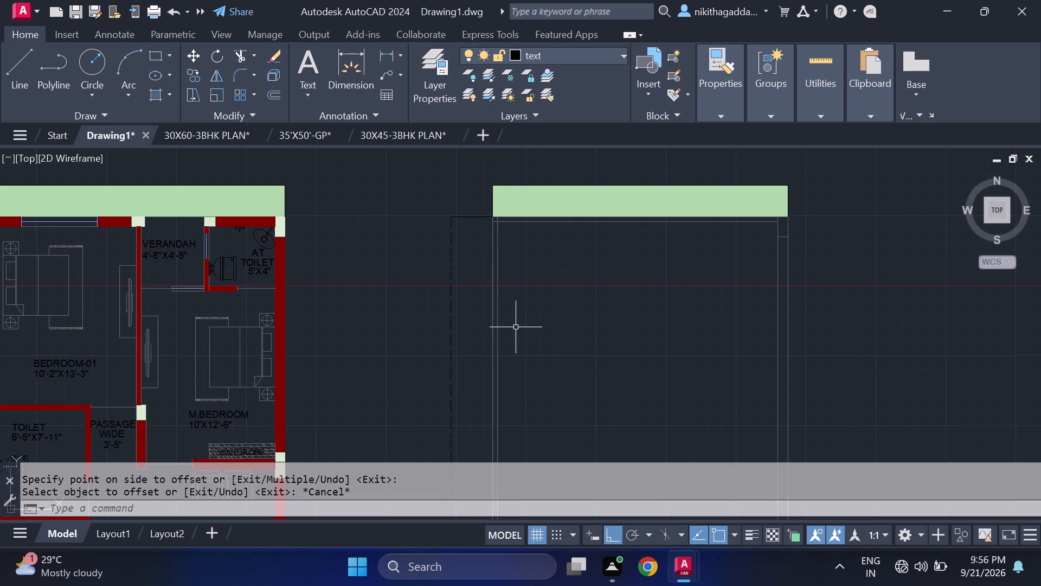
Make walls the current layer for the copy's new wall lines.
middle_click(528, 289)
scroll(525, 290, "up", 2)
middle_click_drag(525, 317, 514, 406)
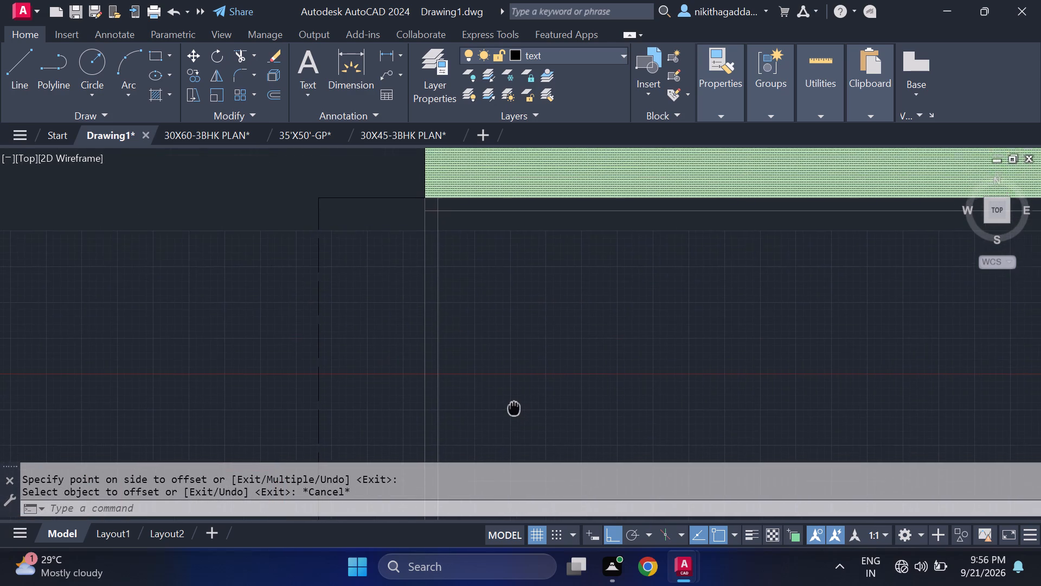
middle_click_drag(514, 406, 513, 382)
scroll(515, 379, "down", 1)
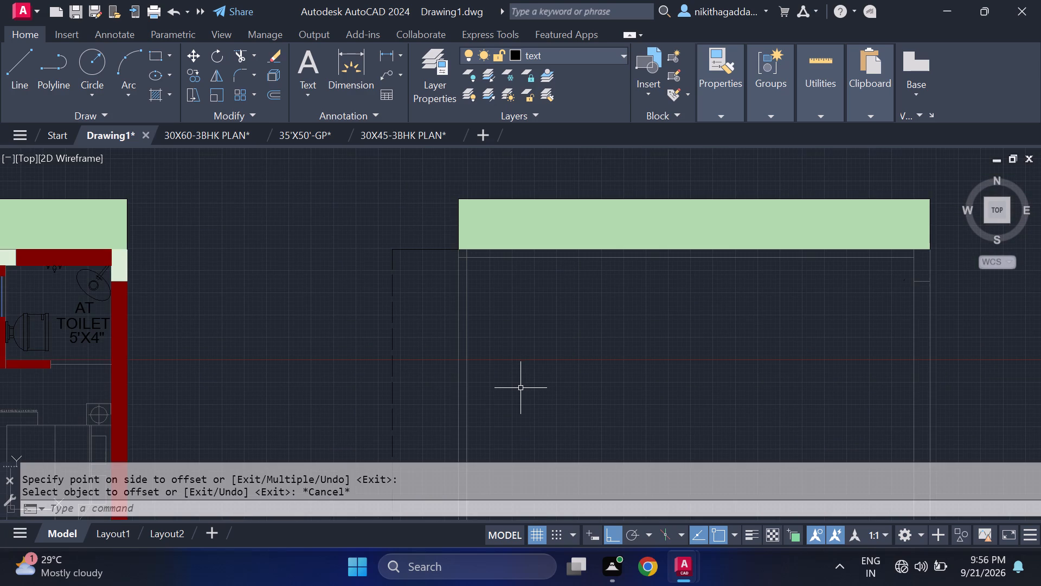
middle_click_drag(520, 388, 468, 376)
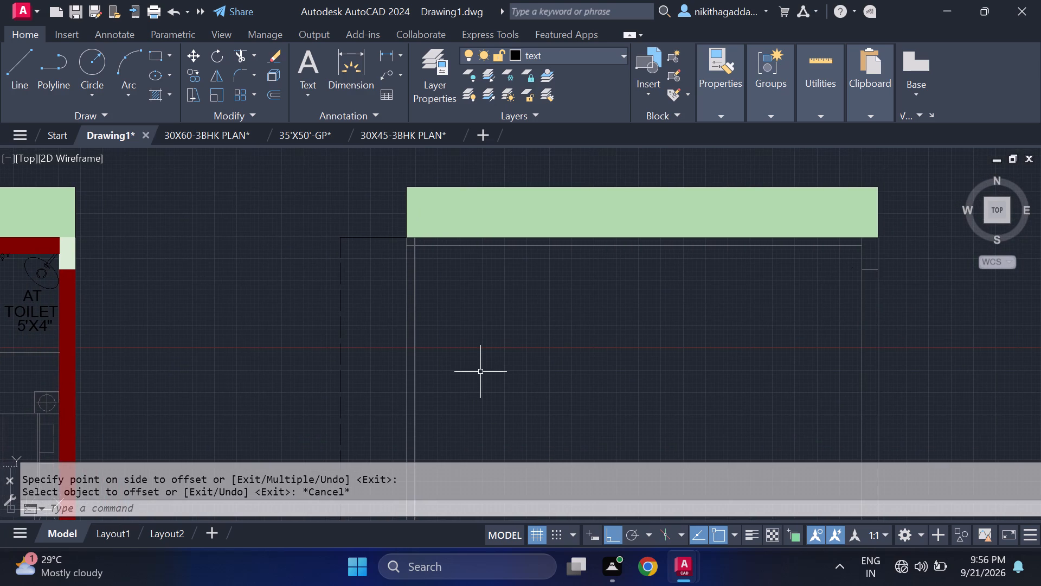
key("o")
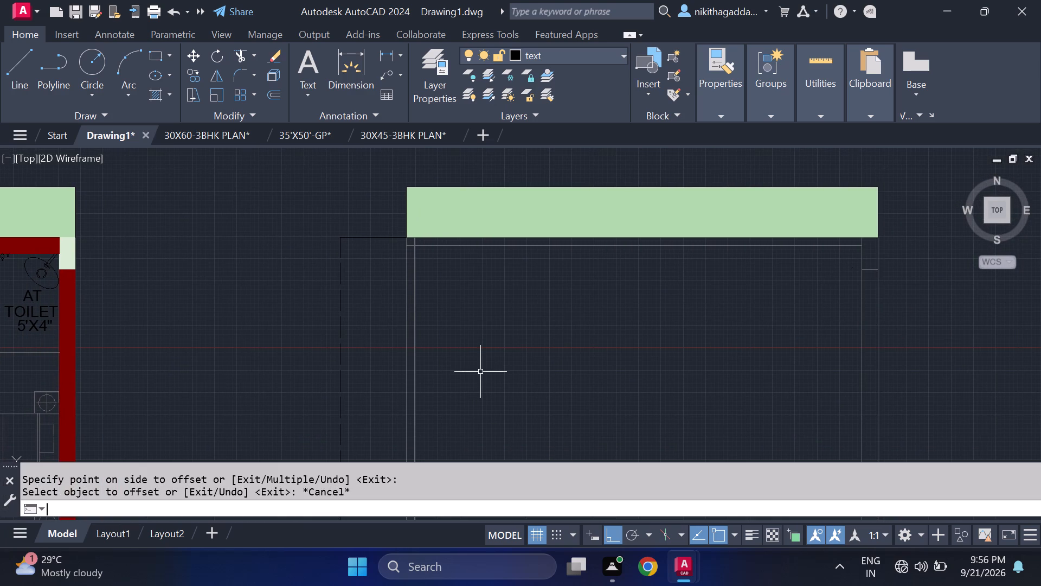
key("Escape")
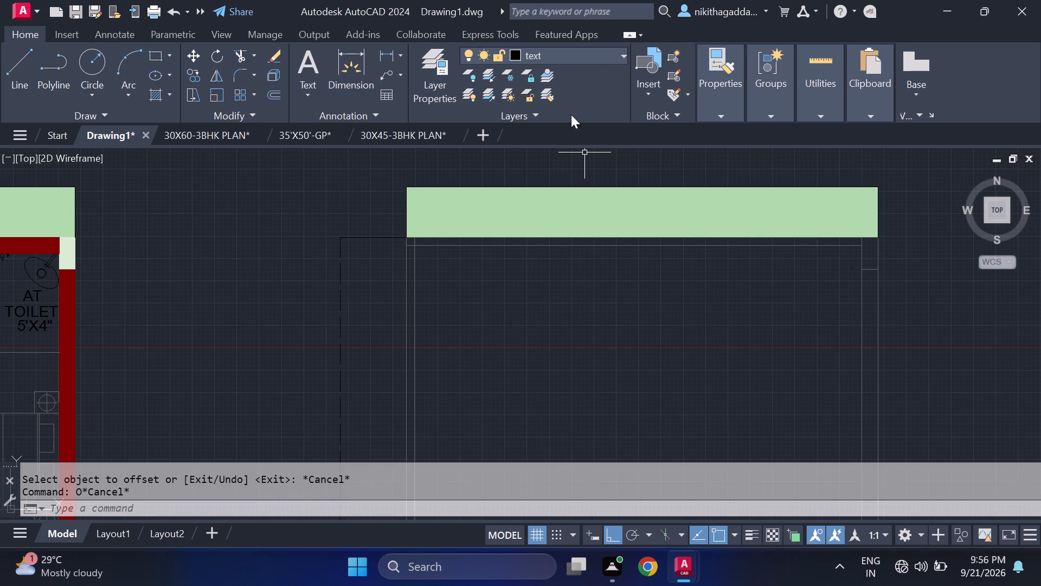
left_click(598, 56)
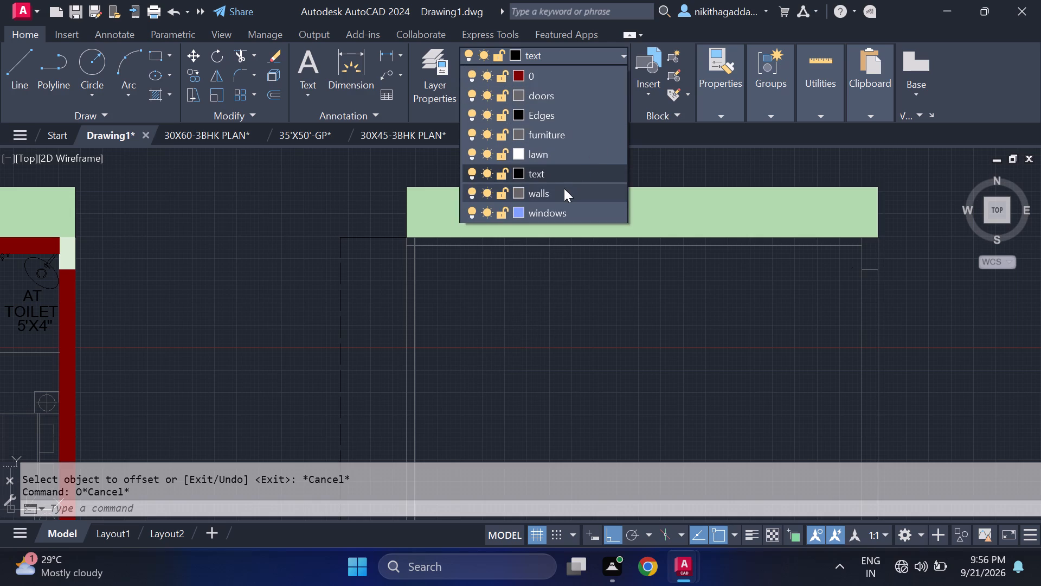
left_click_drag(564, 188, 554, 190)
Offset the copy's inner left-wall line 10'8" toward the plan's interior.
type("OF")
key("Return")
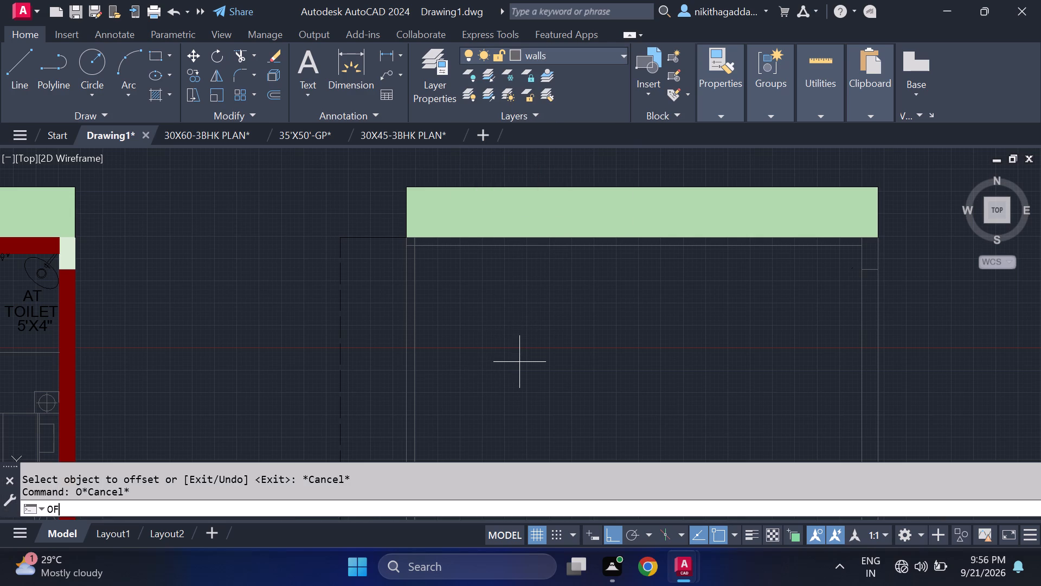
type("10'8\"")
key("Return")
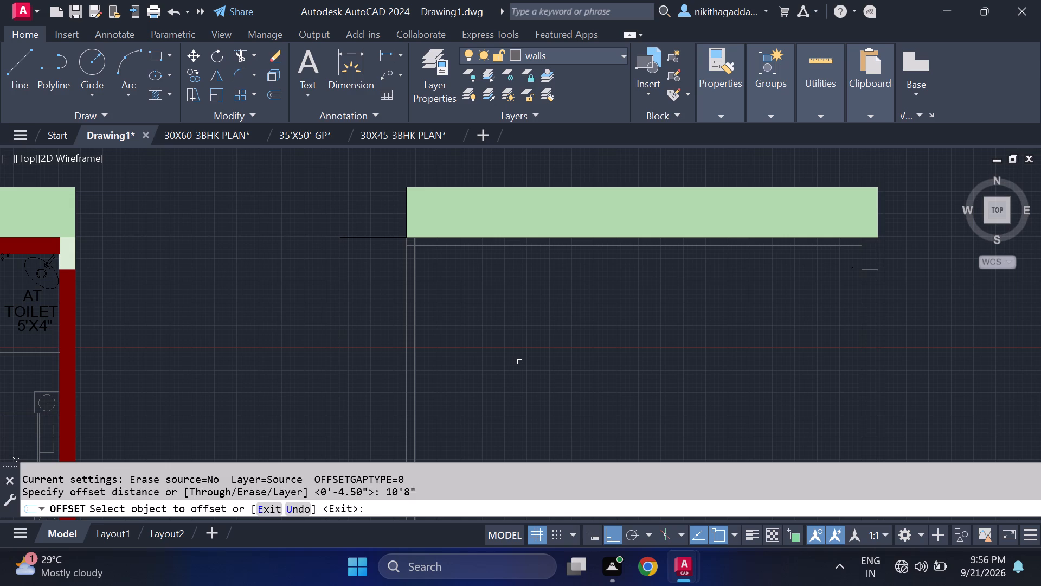
left_click(414, 367)
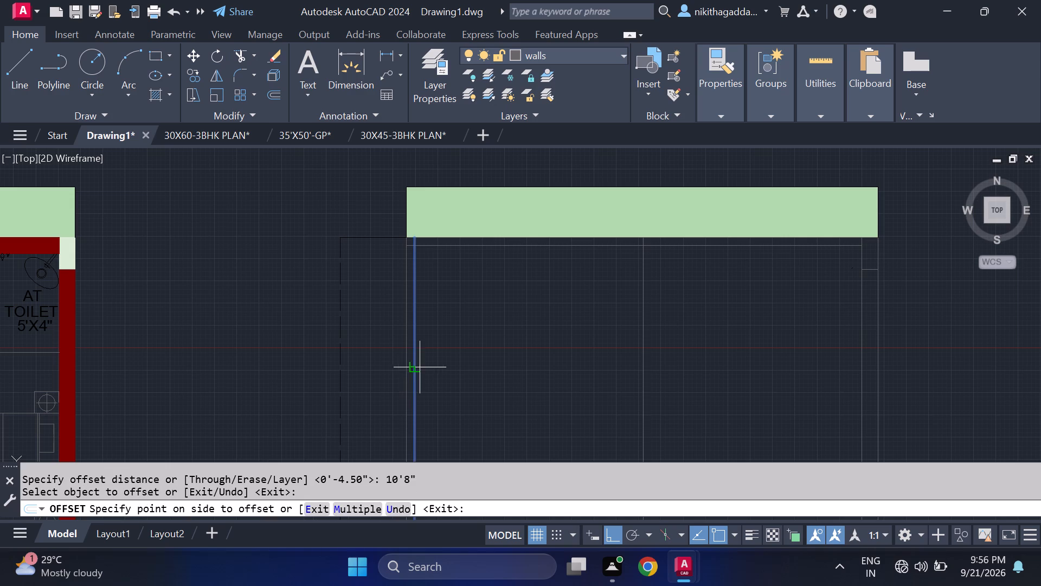